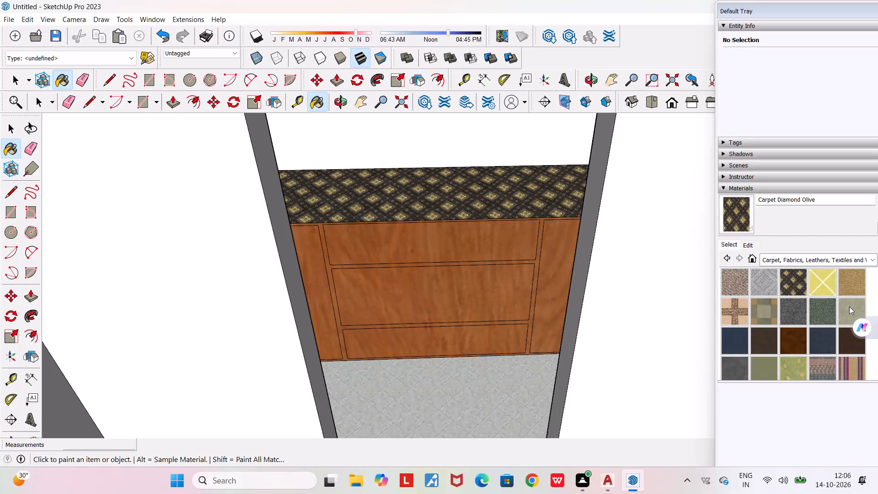
Look through the remaining swatches in the carpet, fabric and leather collection, and finish painting the raised block.
scroll(822, 360, down, 2)
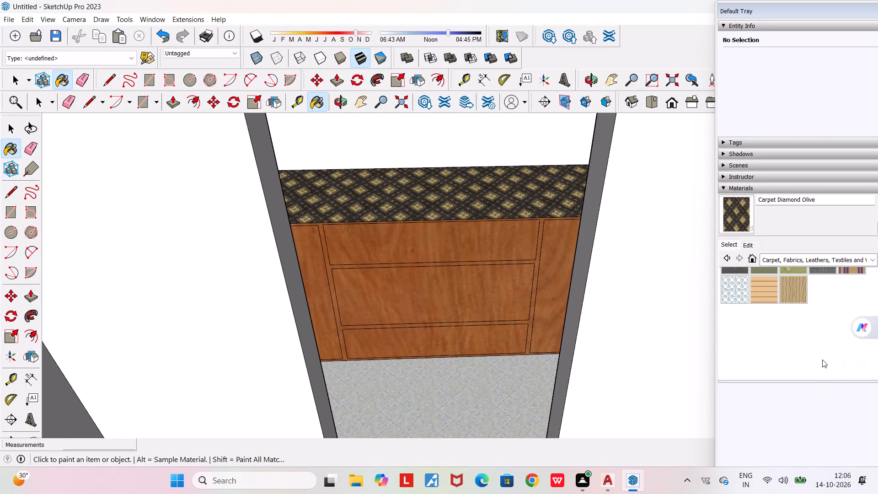
scroll(819, 340, up, 2)
scroll(819, 339, down, 1)
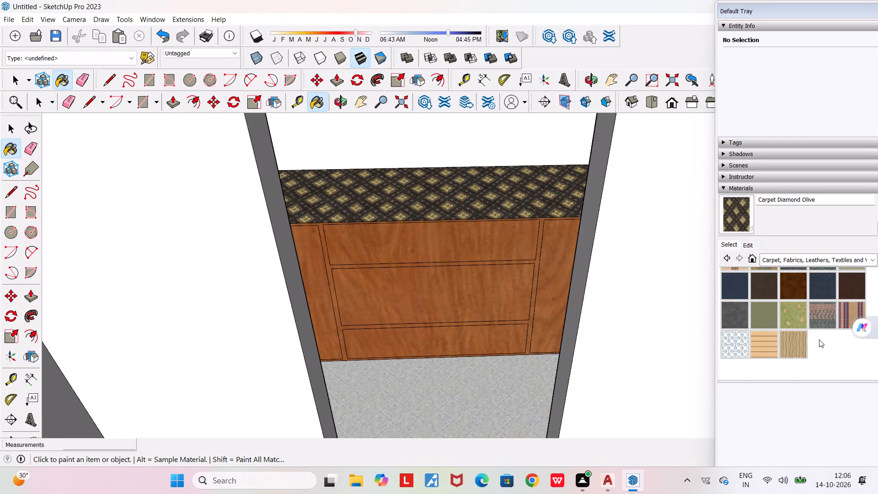
scroll(819, 339, up, 1)
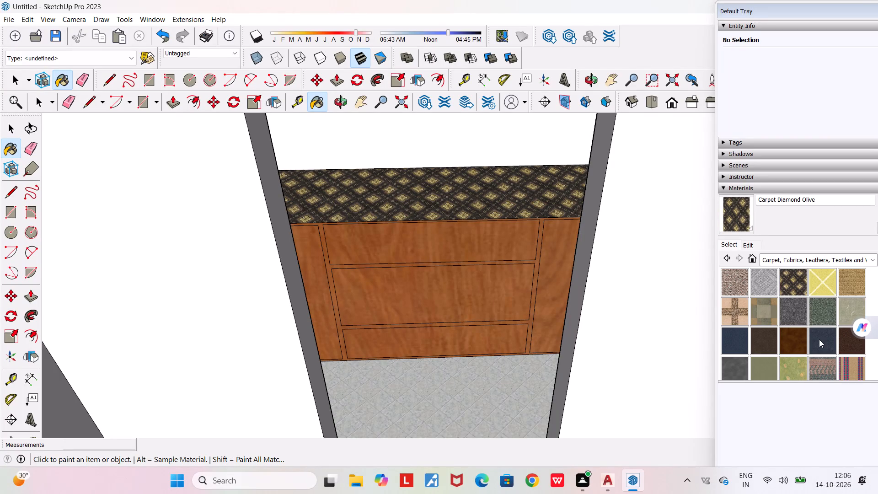
scroll(819, 339, down, 1)
scroll(441, 275, down, 8)
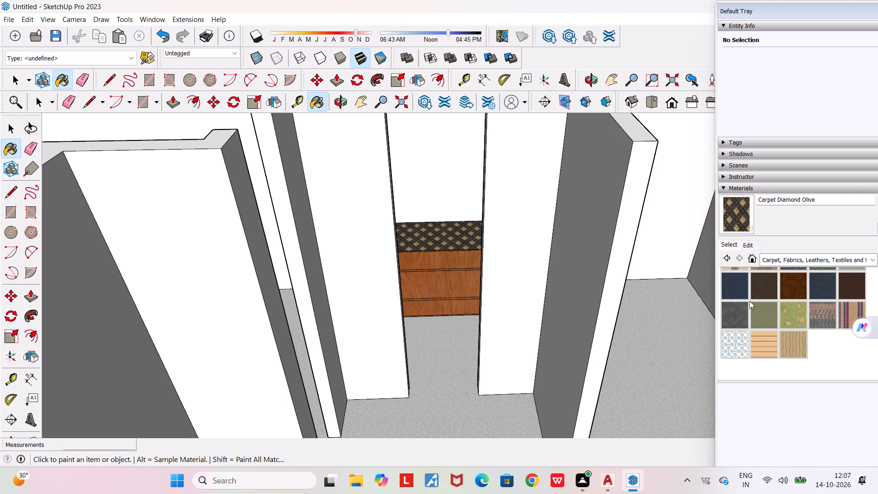
scroll(585, 327, down, 7)
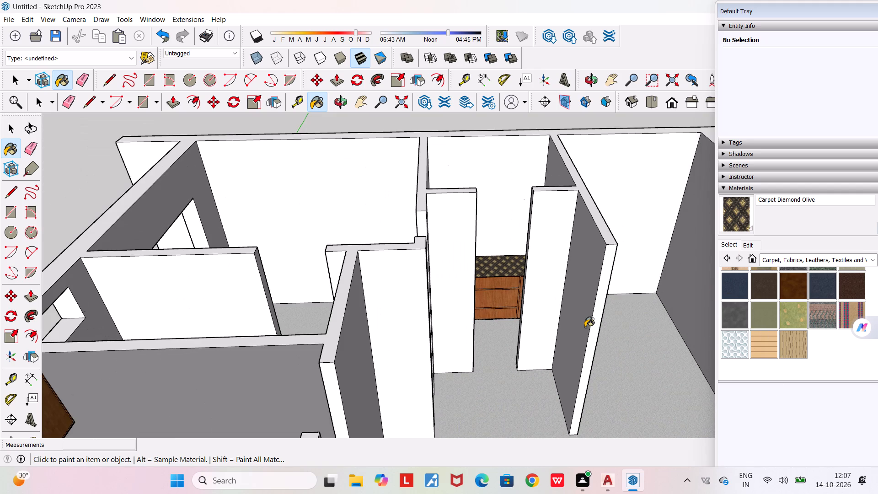
key(space)
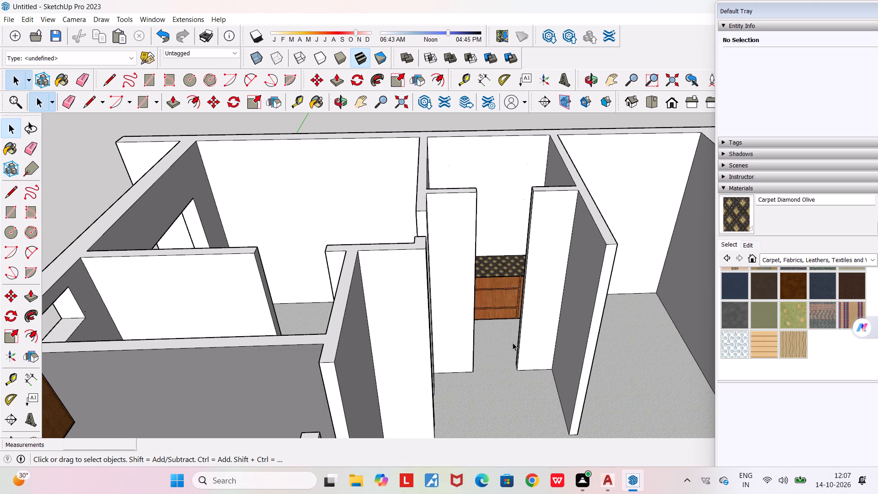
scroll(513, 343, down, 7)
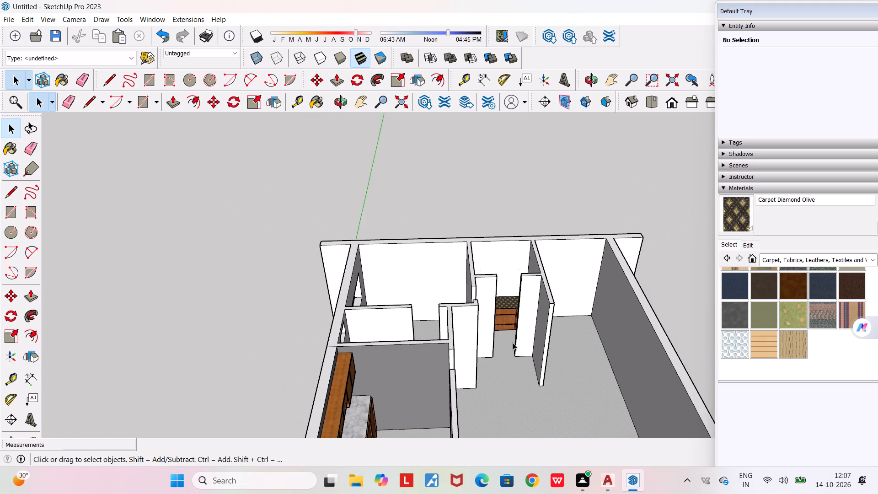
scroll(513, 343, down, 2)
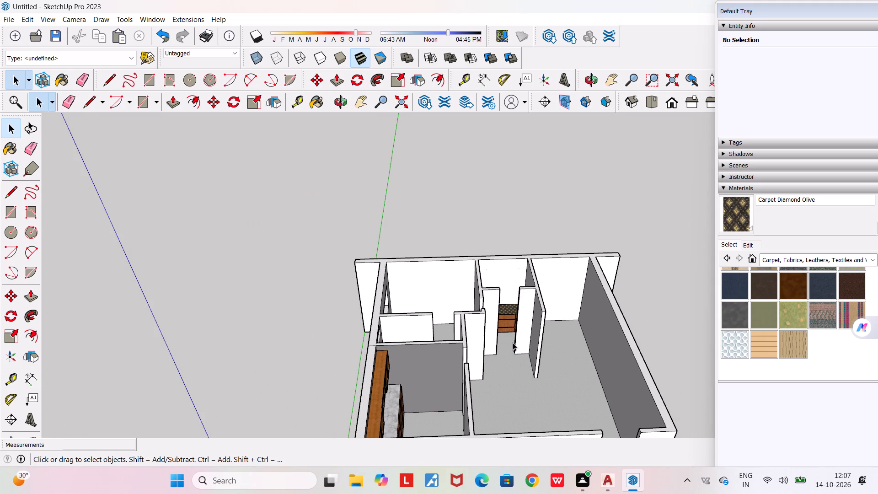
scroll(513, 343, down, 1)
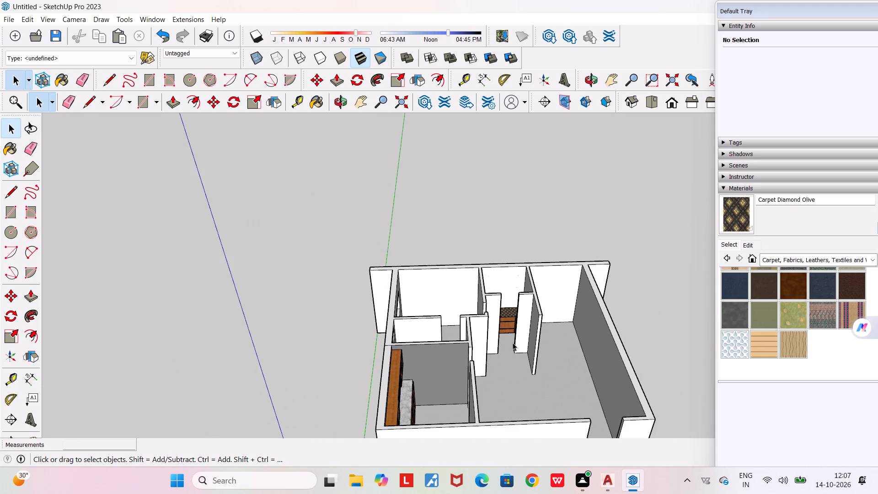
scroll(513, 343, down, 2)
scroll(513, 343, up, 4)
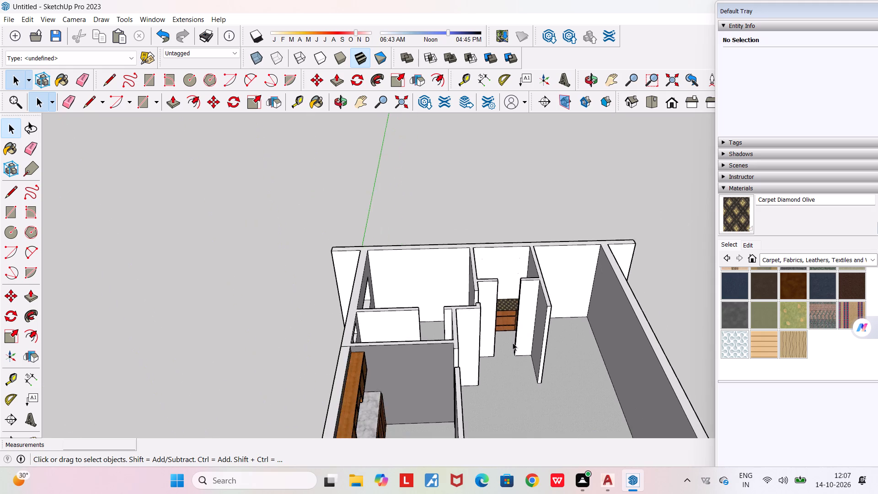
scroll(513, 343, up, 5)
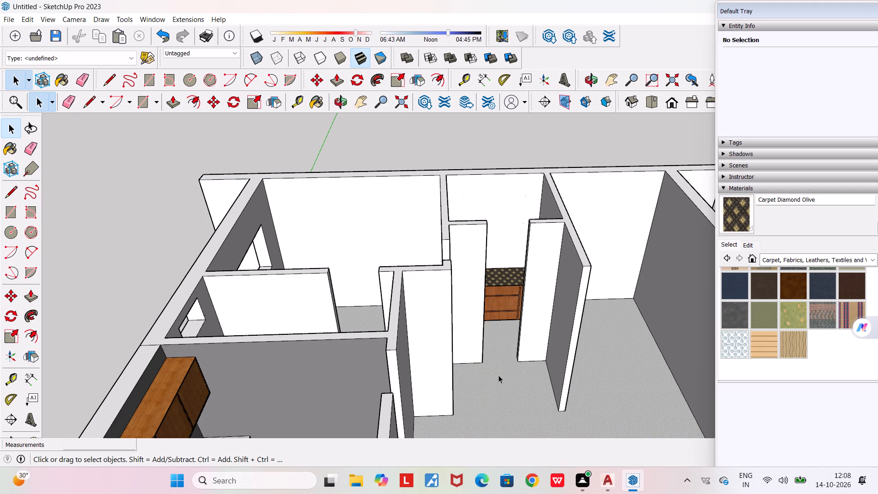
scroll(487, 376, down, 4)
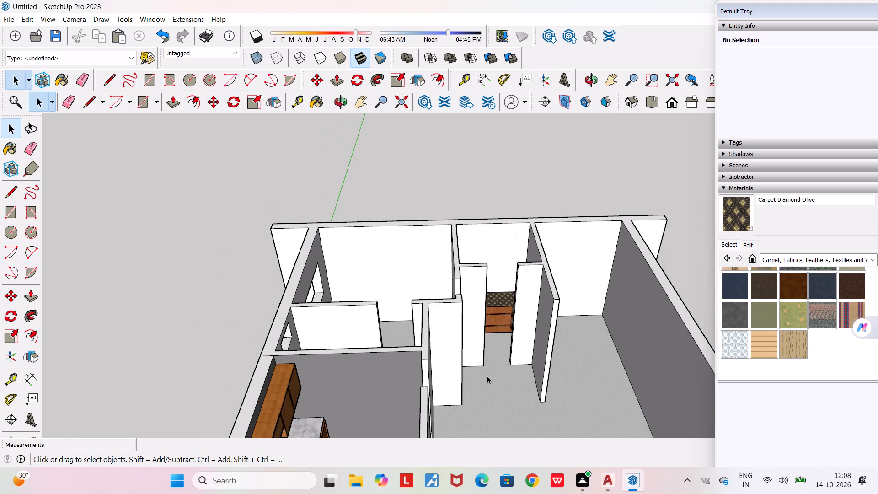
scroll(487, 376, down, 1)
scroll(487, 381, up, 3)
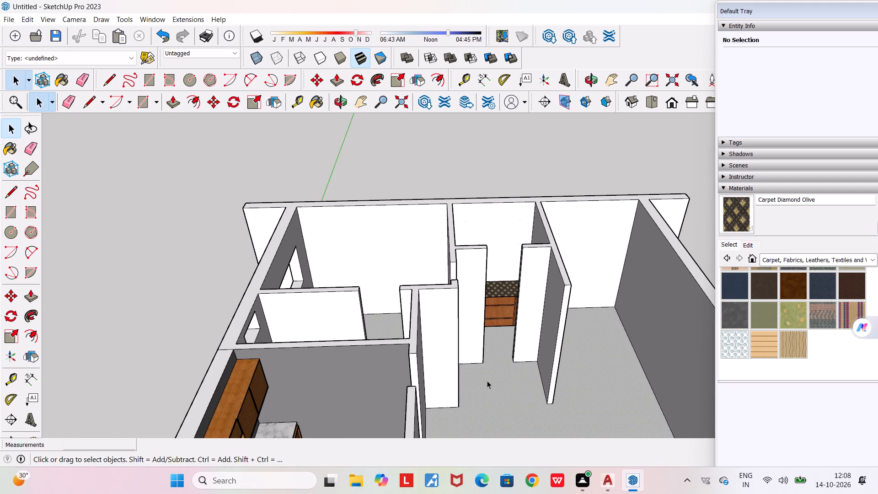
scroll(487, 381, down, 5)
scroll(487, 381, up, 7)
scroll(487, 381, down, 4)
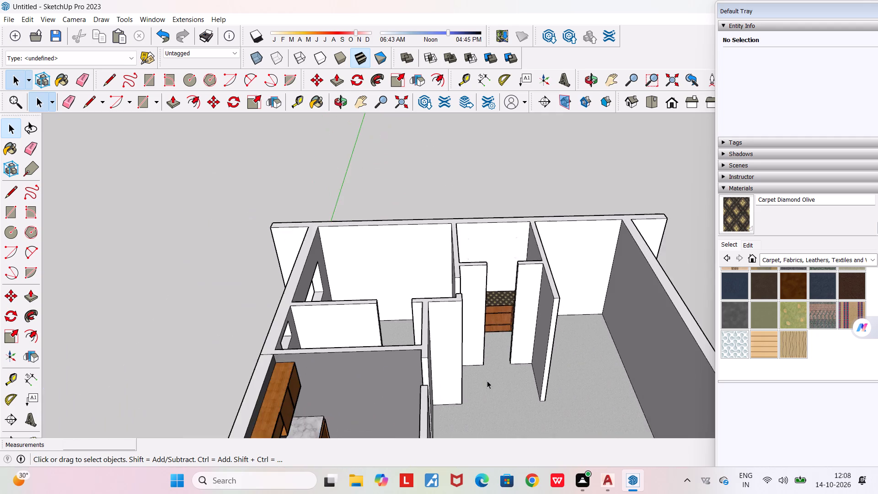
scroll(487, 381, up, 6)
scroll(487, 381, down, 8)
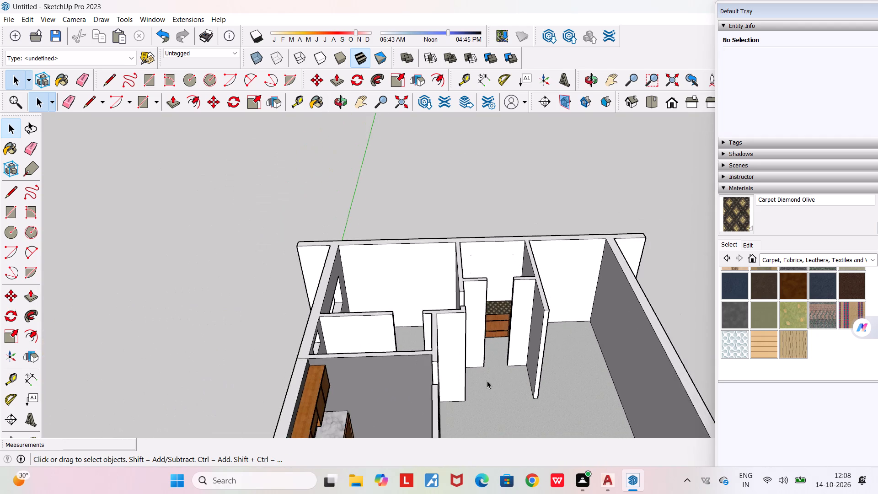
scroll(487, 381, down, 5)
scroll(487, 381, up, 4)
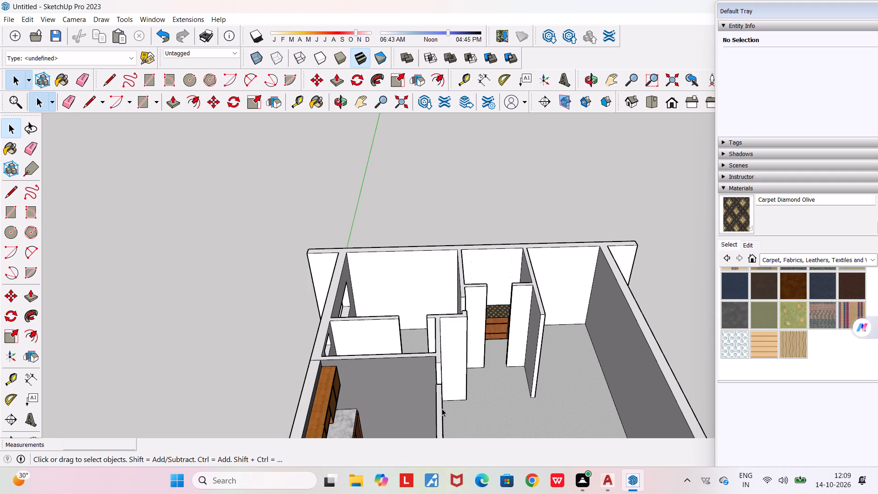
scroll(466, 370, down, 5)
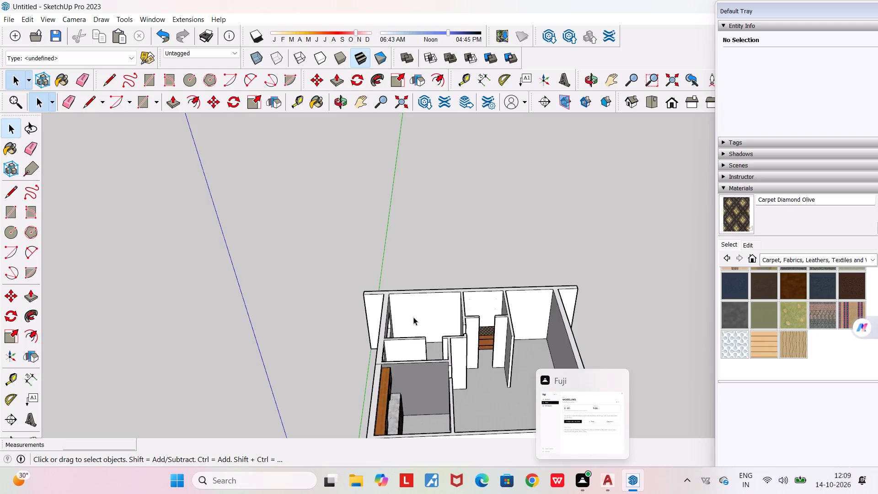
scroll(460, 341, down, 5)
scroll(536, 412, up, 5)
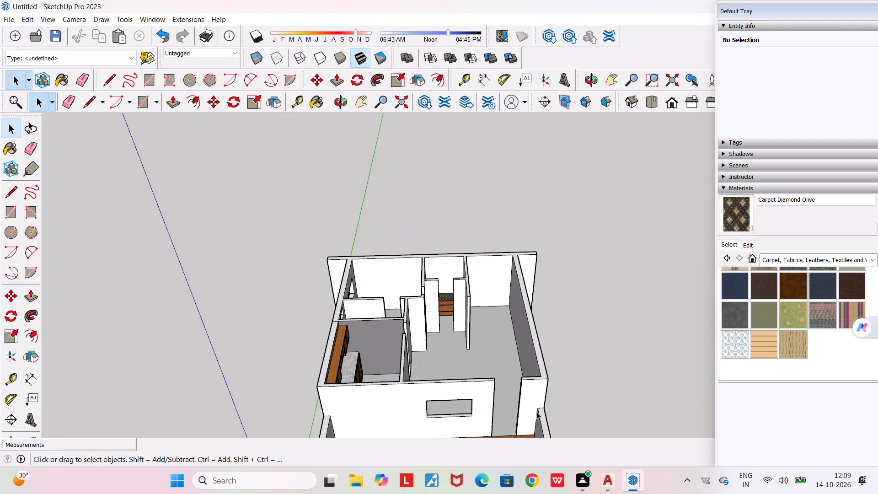
Review the whole house model from above and from several angles, including the wood-floored front area, kitchen and back rooms.
middle_drag(505, 390, 276, 437)
scroll(276, 437, down, 4)
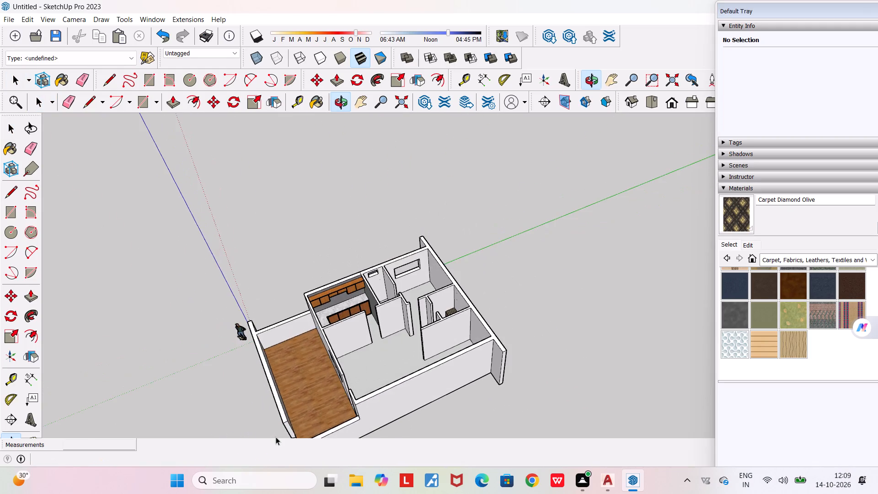
scroll(374, 351, down, 4)
middle_drag(371, 376, 527, 416)
scroll(529, 415, down, 11)
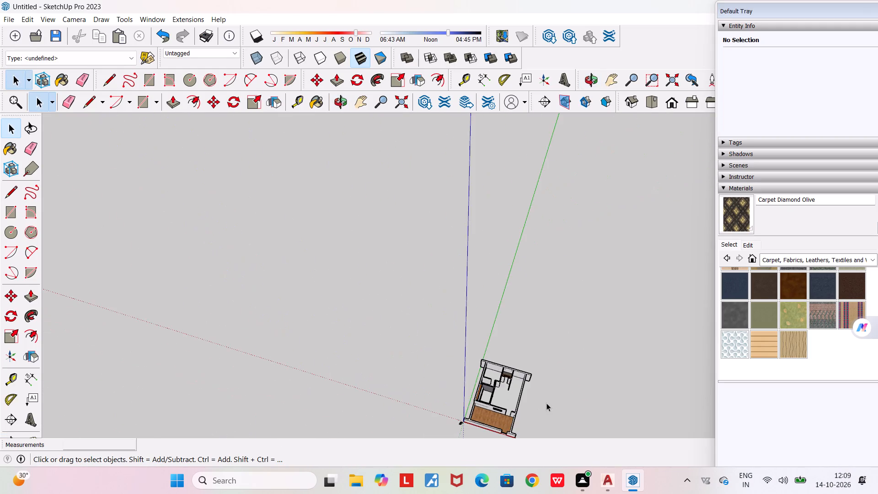
middle_drag(539, 389, 539, 318)
scroll(539, 318, down, 9)
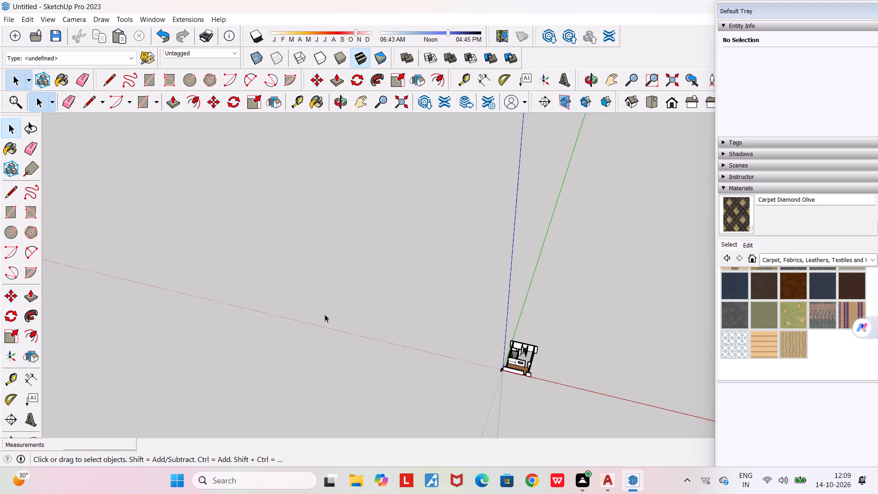
middle_drag(332, 341, 404, 493)
scroll(554, 329, up, 5)
middle_drag(554, 329, 403, 281)
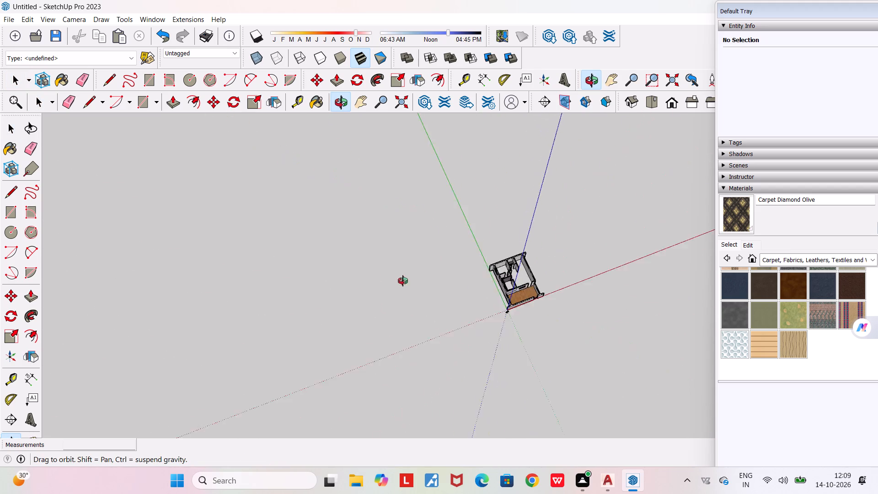
middle_drag(403, 281, 201, 249)
scroll(447, 363, up, 6)
scroll(496, 342, up, 7)
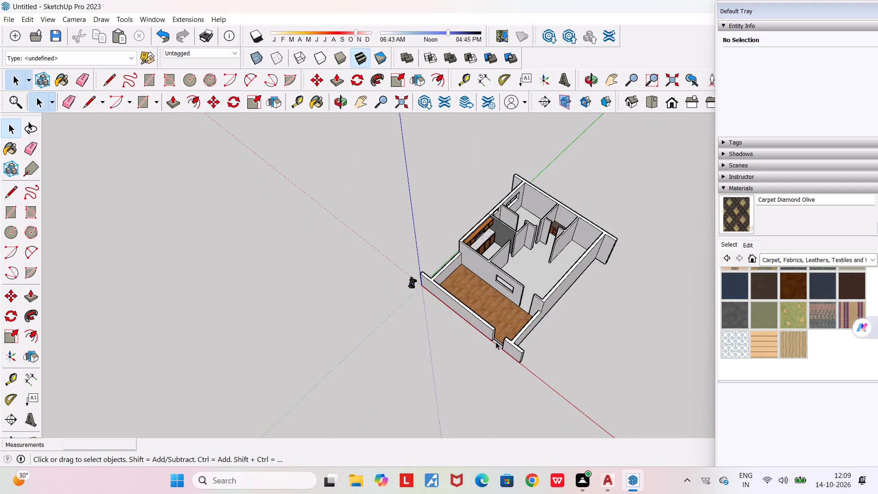
middle_drag(468, 394, 550, 444)
scroll(566, 241, up, 3)
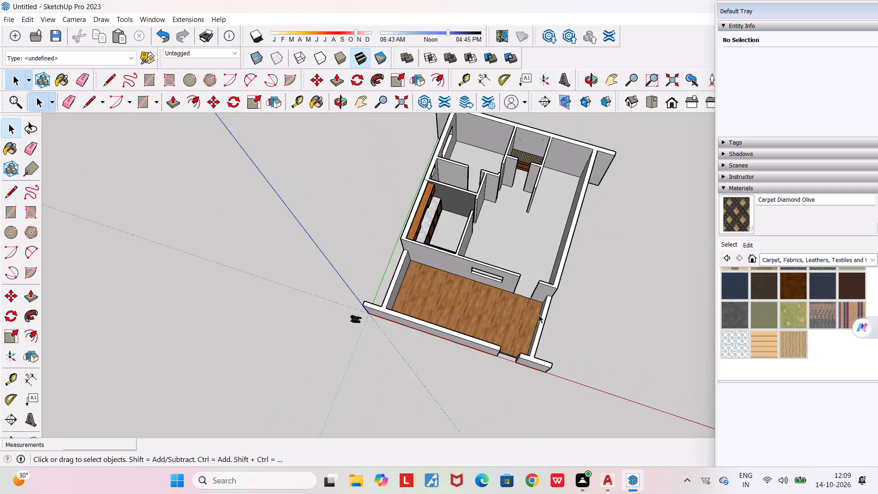
middle_drag(481, 397, 572, 443)
scroll(572, 443, down, 3)
scroll(569, 388, down, 5)
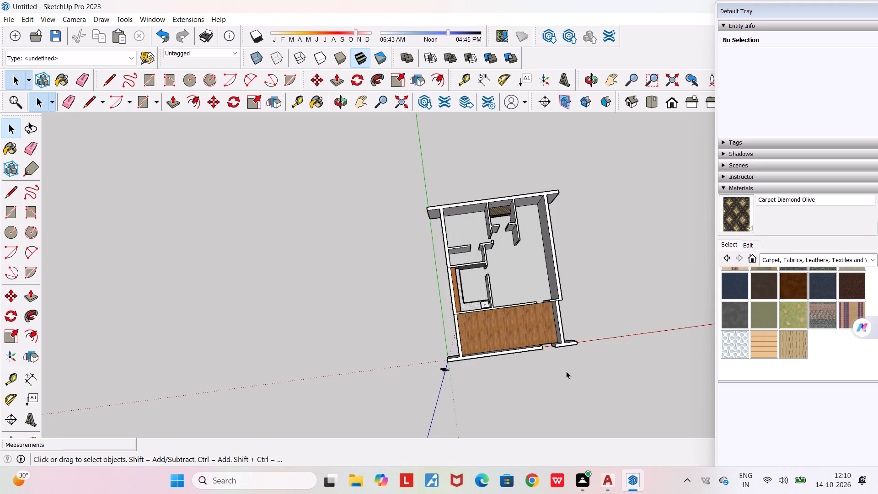
scroll(482, 316, down, 5)
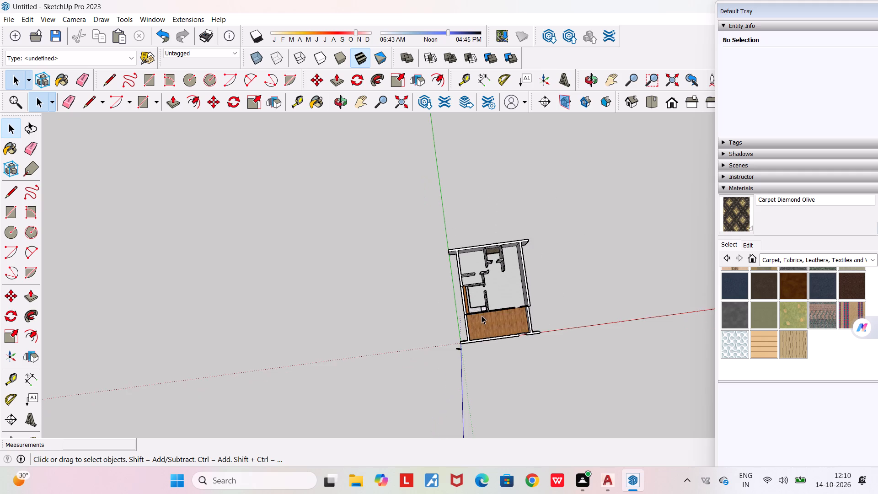
middle_drag(503, 407, 439, 374)
scroll(439, 374, down, 4)
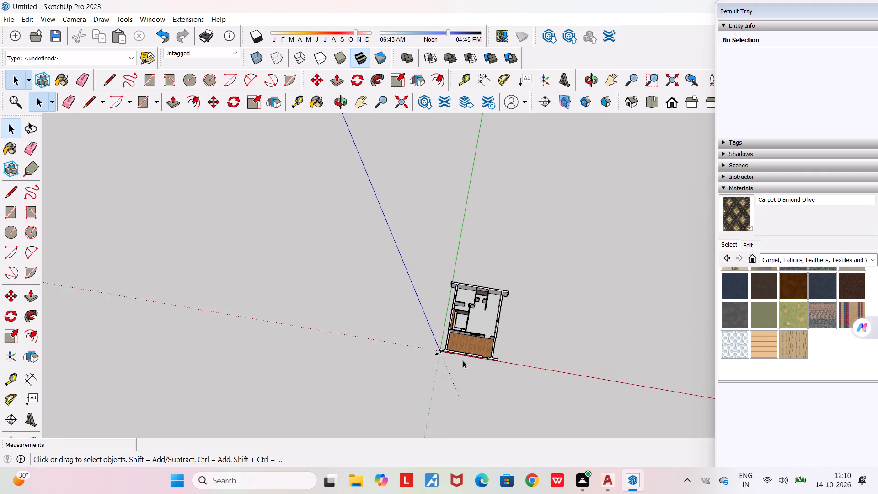
scroll(463, 359, up, 15)
middle_drag(509, 329, 541, 406)
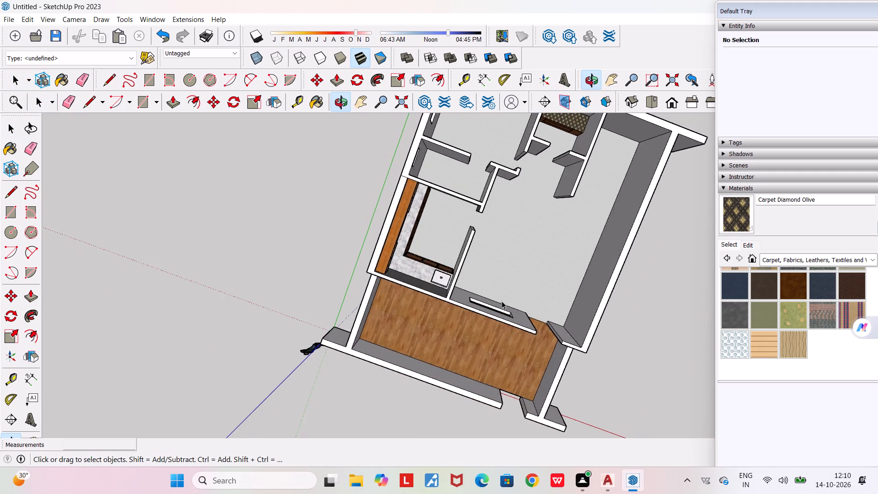
scroll(472, 220, up, 5)
middle_drag(469, 218, 423, 120)
scroll(423, 120, down, 4)
middle_drag(545, 234, 544, 233)
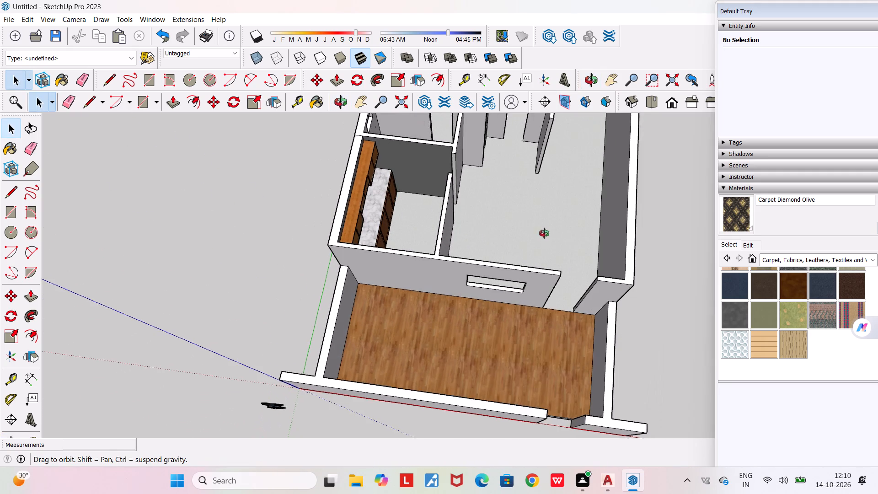
middle_drag(544, 233, 354, 153)
scroll(354, 153, down, 4)
scroll(451, 156, up, 5)
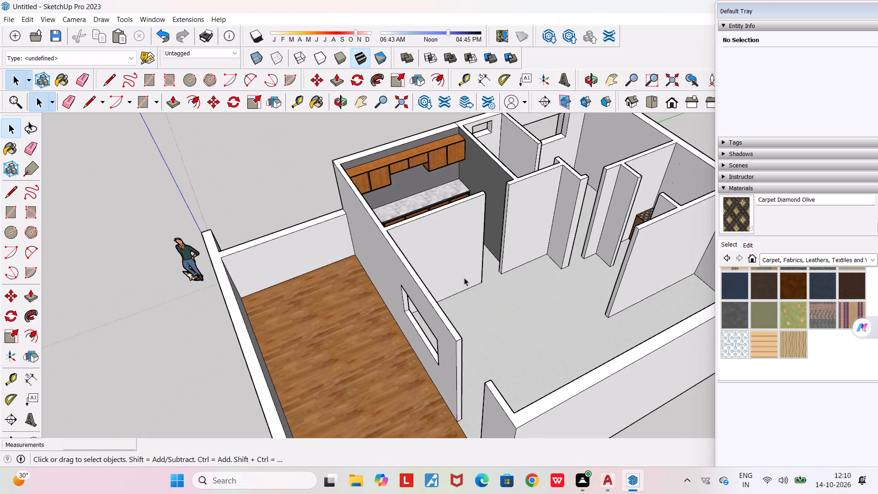
middle_drag(465, 279, 503, 386)
scroll(504, 386, down, 7)
middle_drag(528, 237, 528, 233)
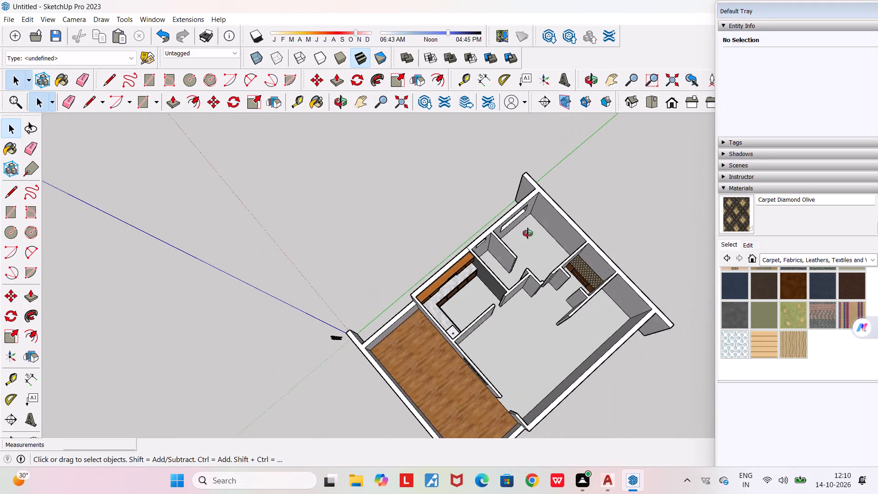
middle_drag(528, 233, 598, 136)
scroll(528, 228, up, 6)
middle_drag(506, 220, 579, 210)
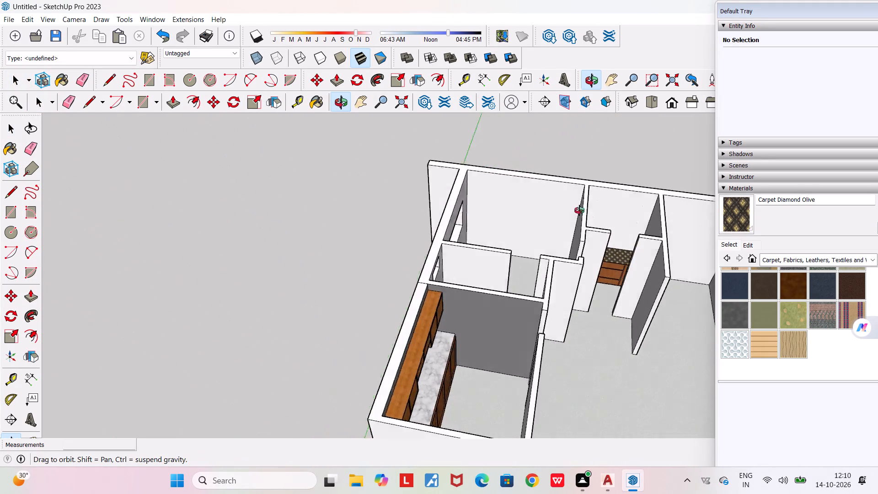
middle_drag(579, 210, 621, 192)
scroll(526, 199, up, 5)
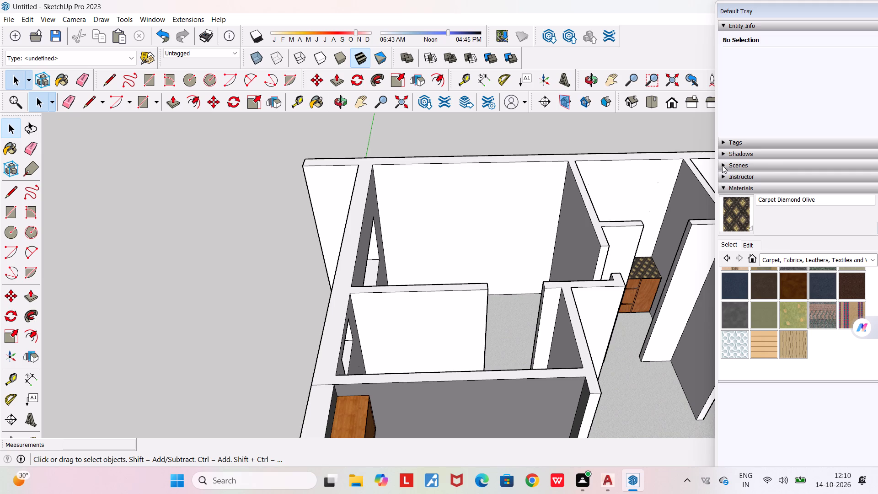
Collapse the material browser.
scroll(733, 268, down, 5)
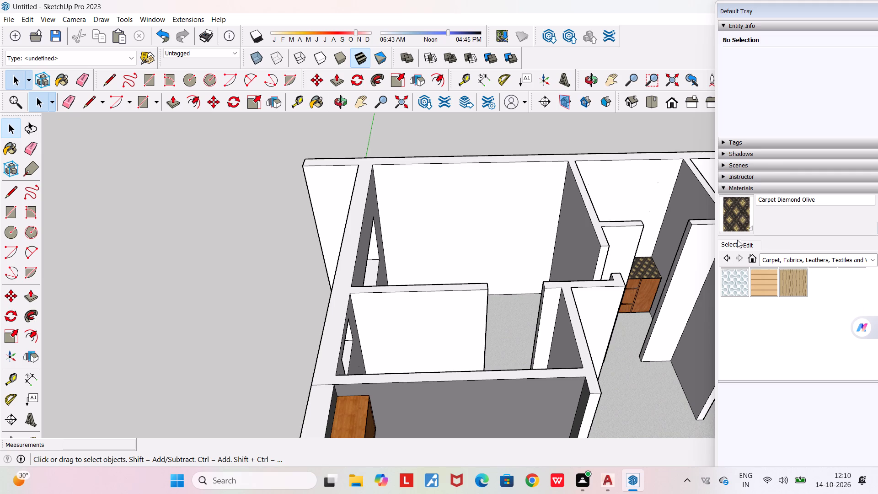
scroll(737, 240, down, 6)
click(725, 189)
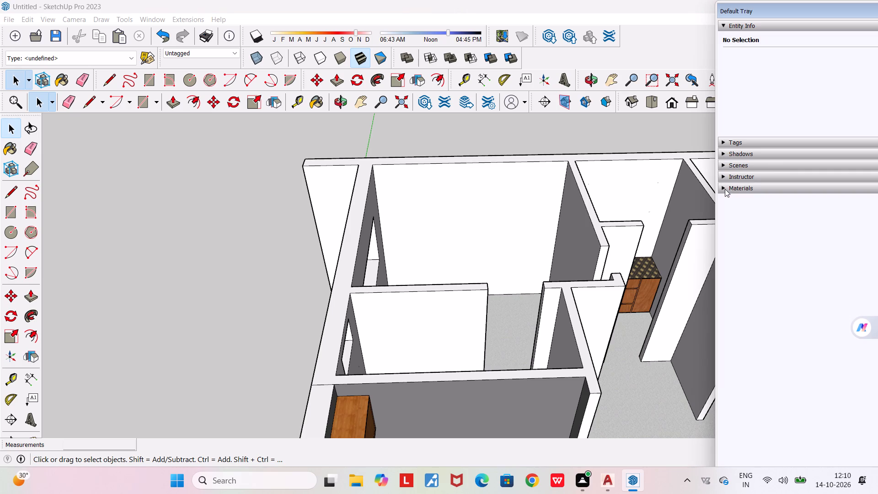
Look through the Instructor guidance and the Scenes, Tags and Shadows settings, collapsing each one again.
click(725, 177)
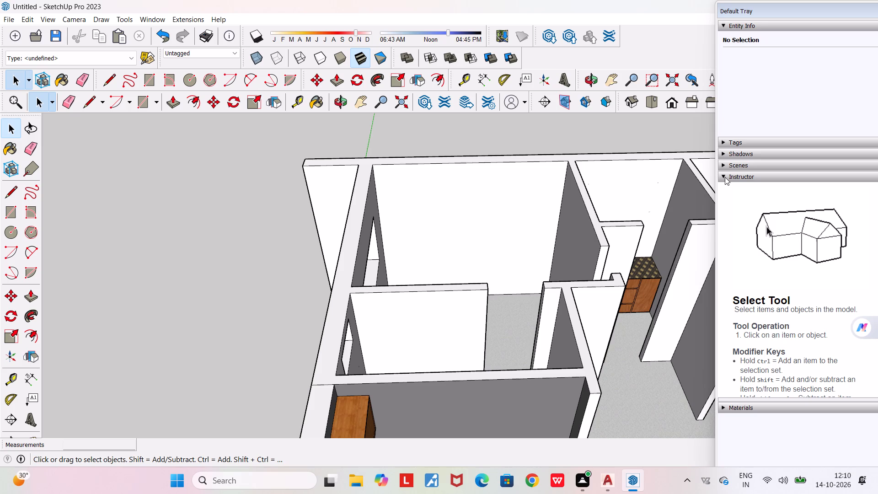
scroll(778, 317, down, 10)
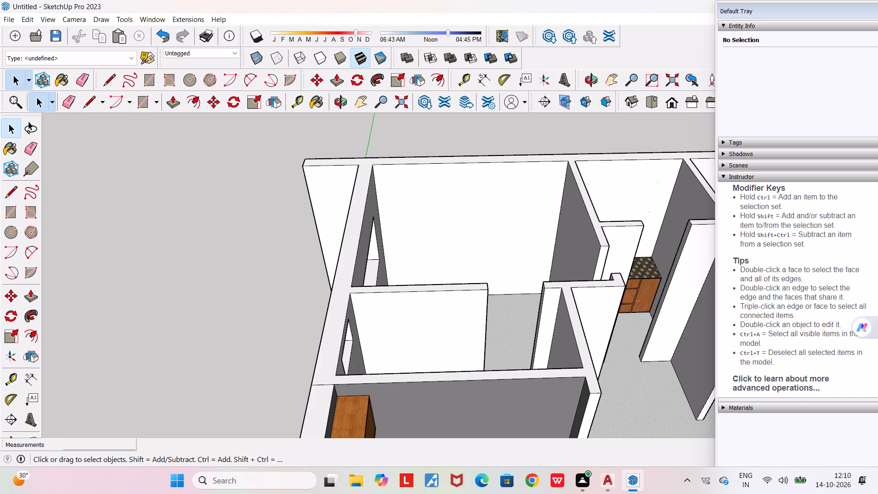
click(725, 162)
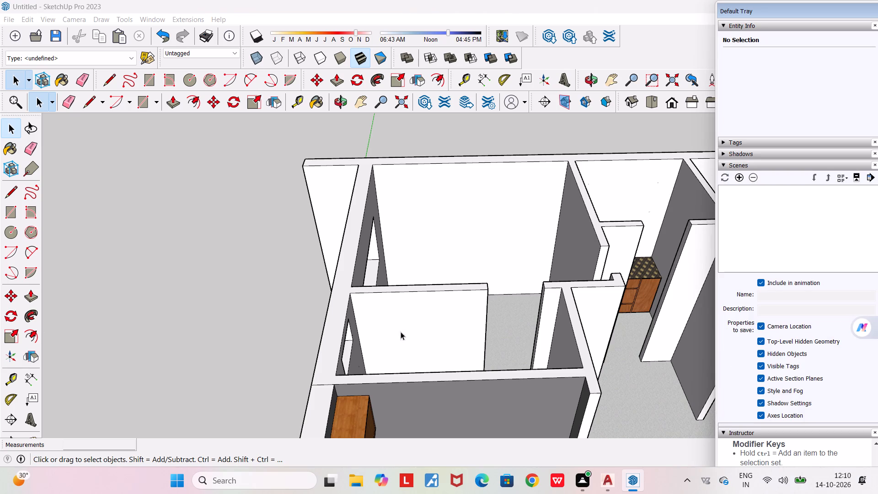
scroll(791, 322, down, 6)
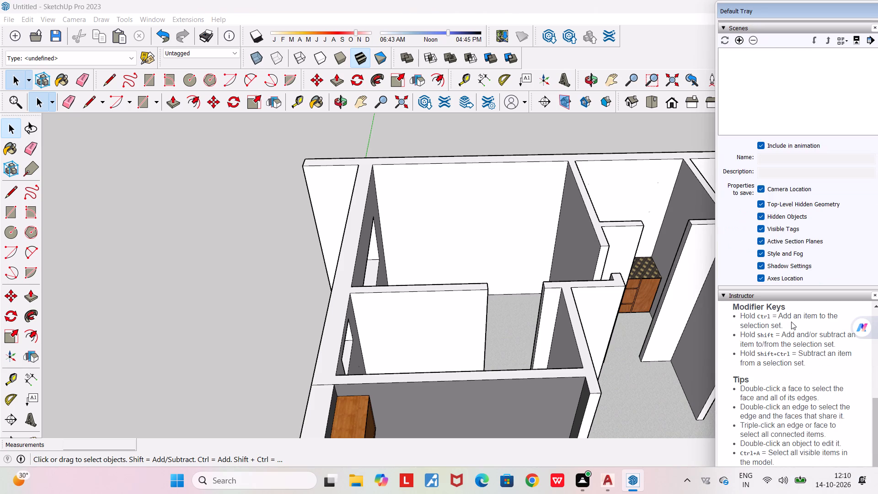
scroll(791, 322, up, 6)
click(723, 295)
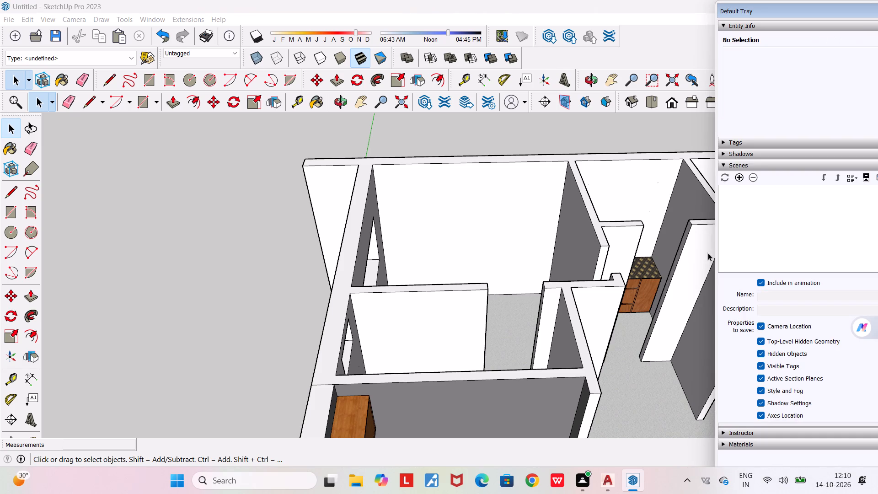
click(720, 167)
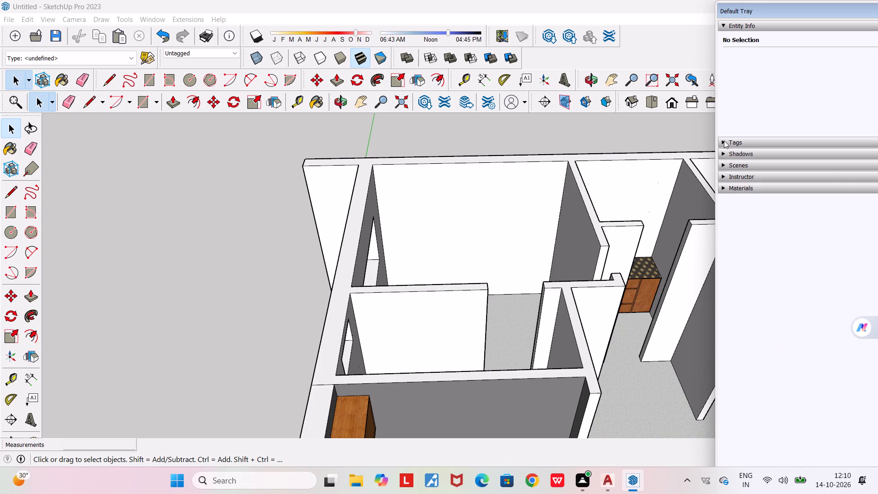
click(724, 140)
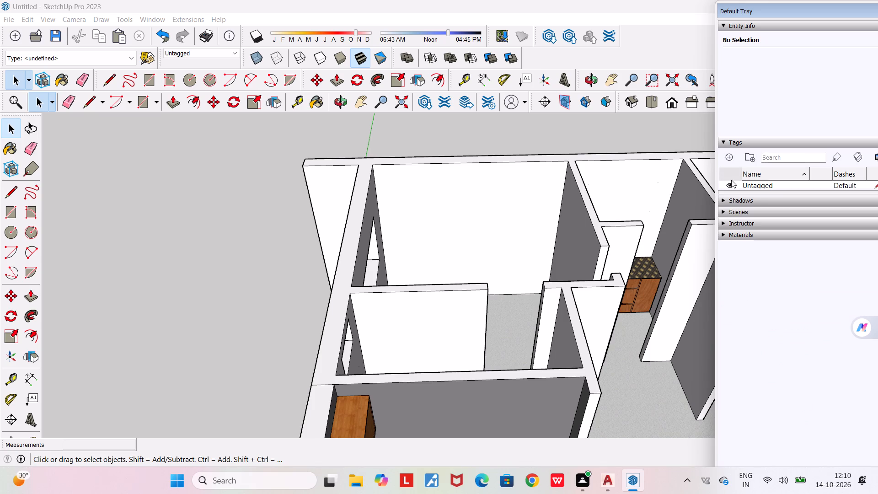
click(723, 143)
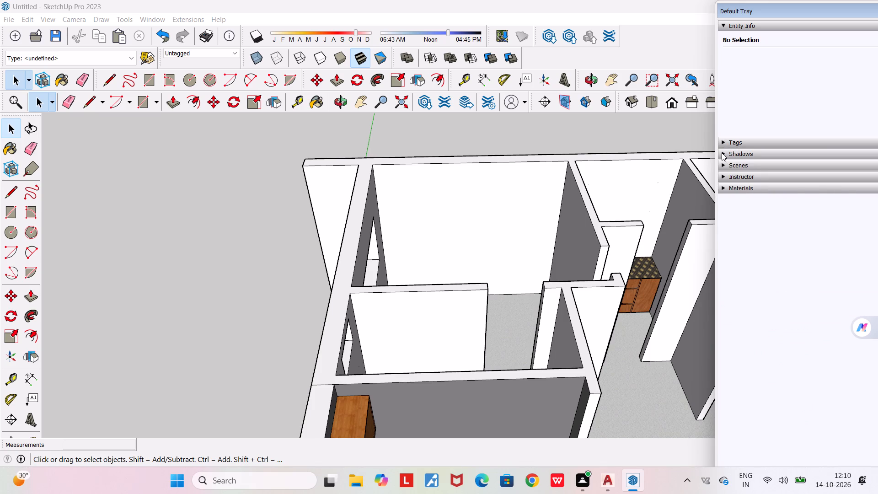
click(722, 153)
scroll(783, 258, down, 5)
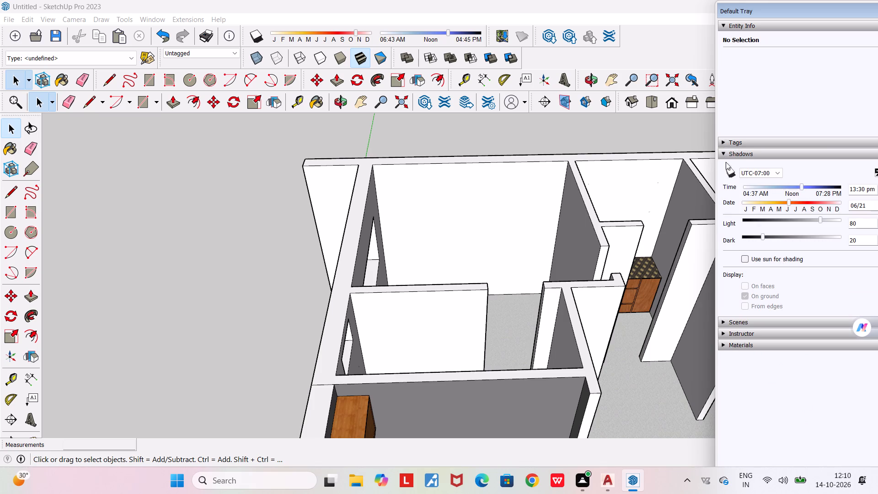
click(723, 152)
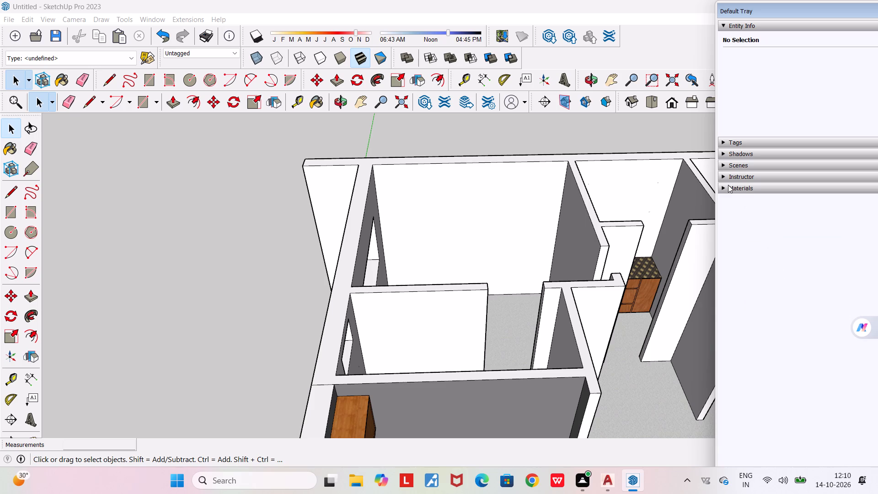
Browse the material library's Asphalt and Concrete, Colors-Named, Landscaping, Synthetic Surfaces and Water collections for further finishes.
click(723, 186)
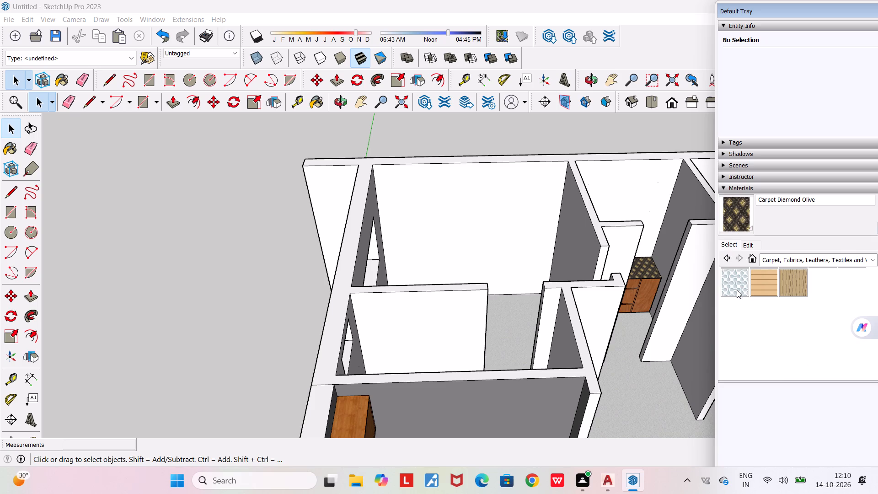
click(731, 257)
scroll(738, 300, down, 3)
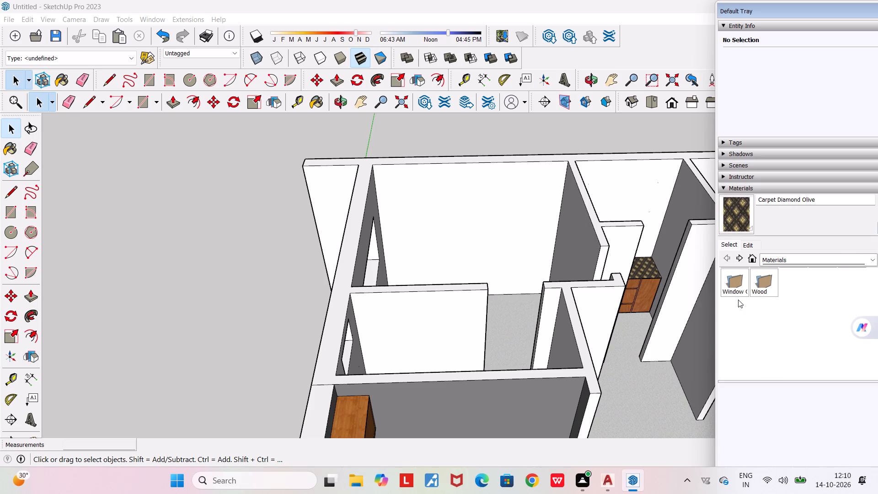
scroll(738, 300, down, 1)
scroll(738, 300, up, 12)
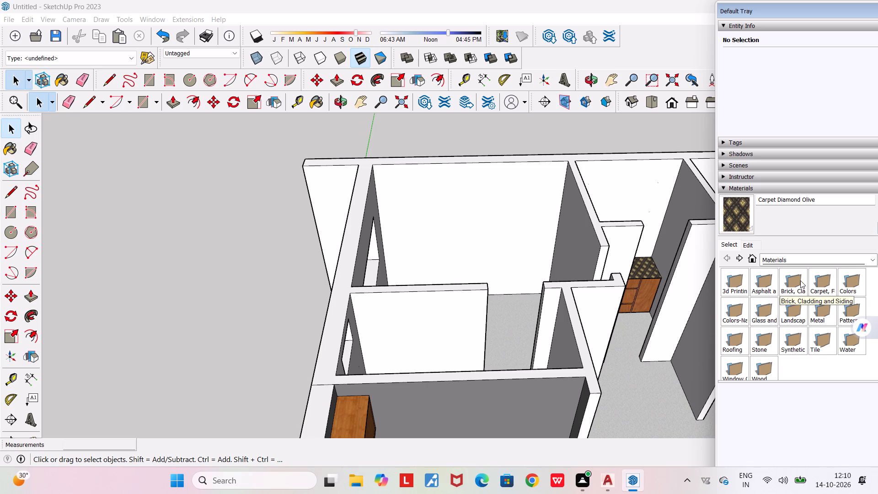
click(757, 284)
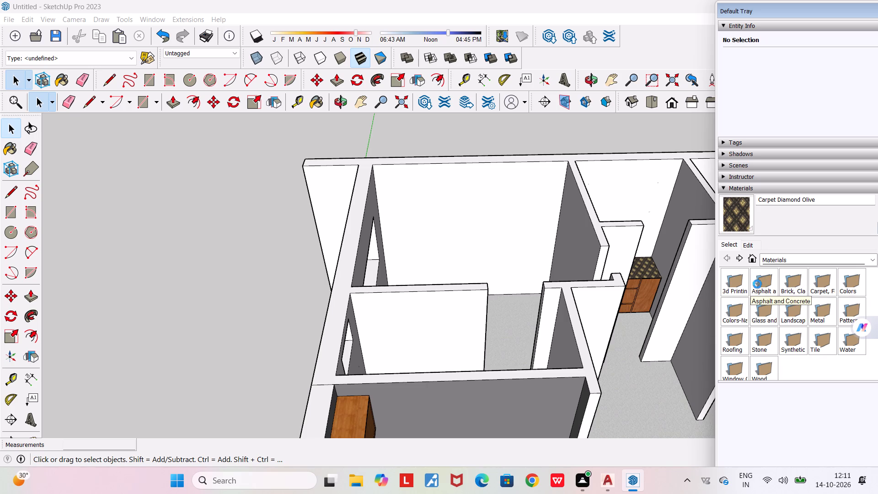
scroll(764, 321, down, 1)
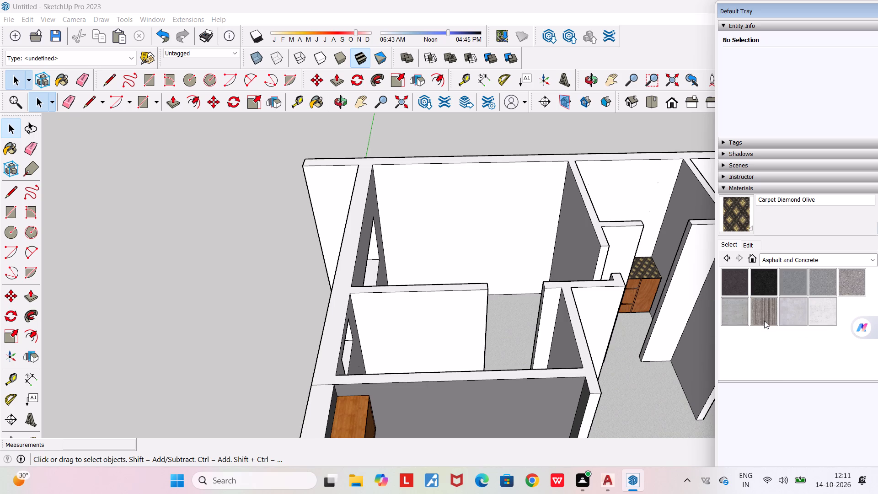
click(728, 255)
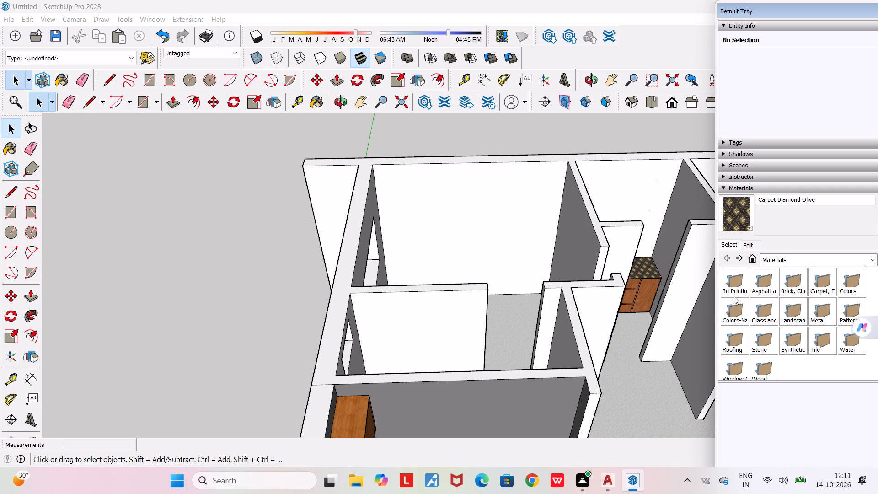
click(734, 306)
scroll(783, 346, down, 6)
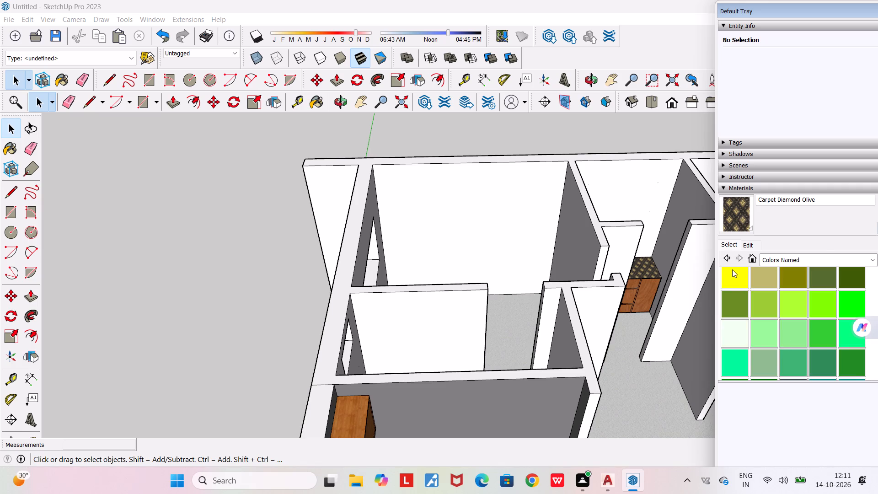
click(722, 256)
click(785, 313)
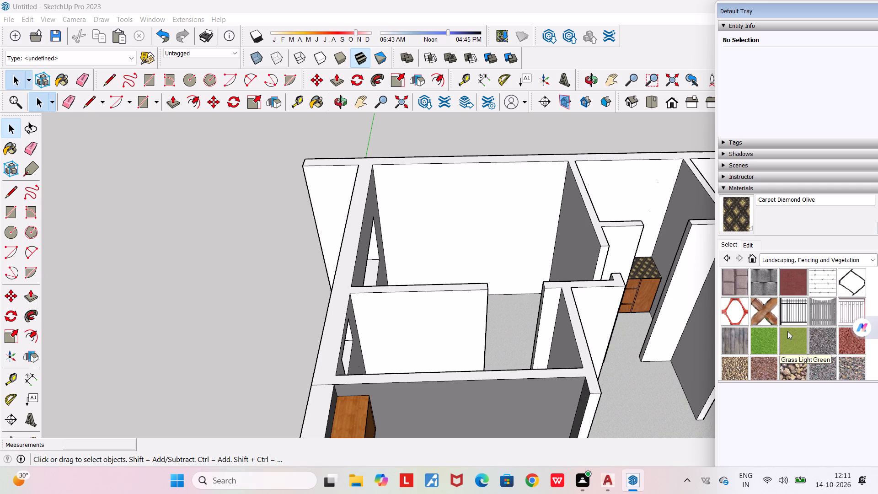
scroll(756, 293, down, 5)
scroll(756, 293, up, 5)
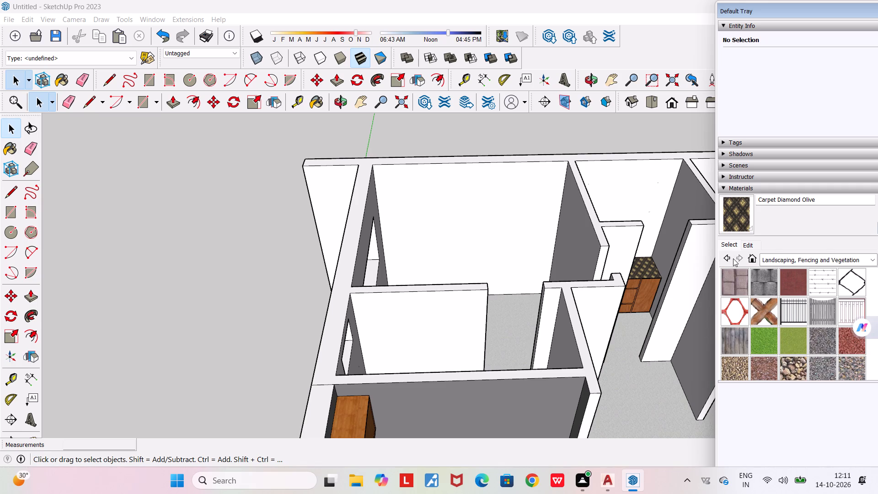
click(727, 257)
click(790, 339)
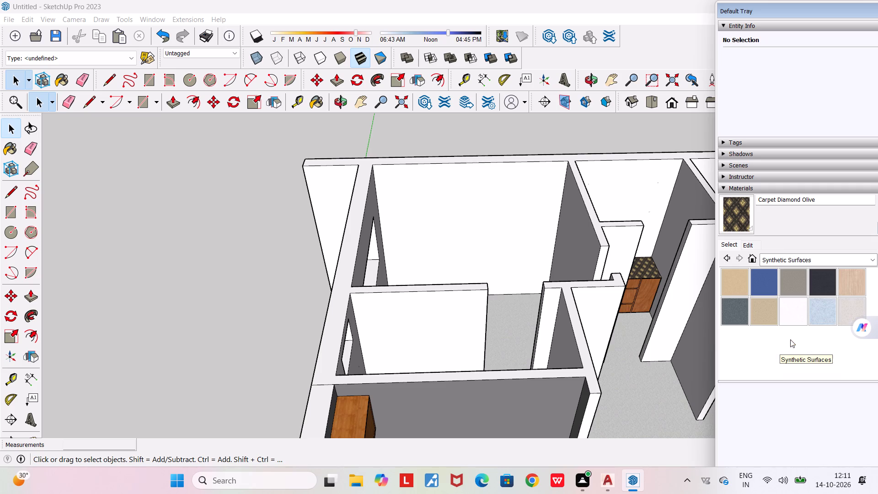
click(725, 260)
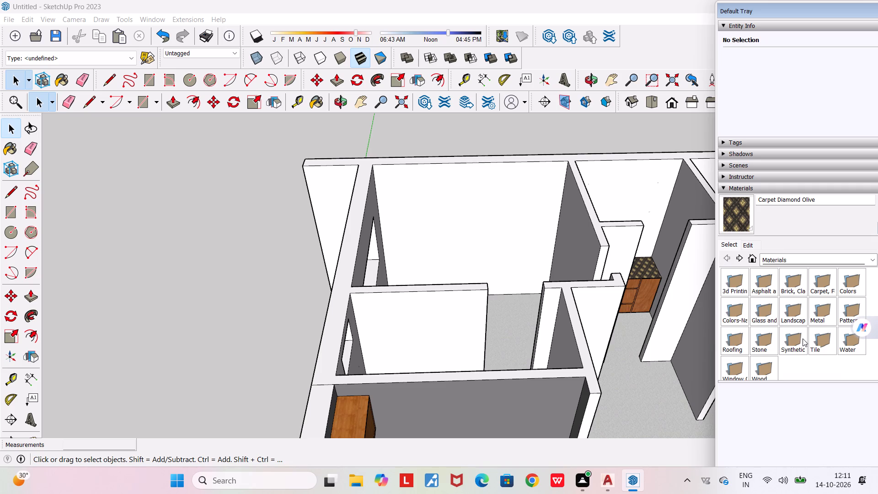
click(847, 343)
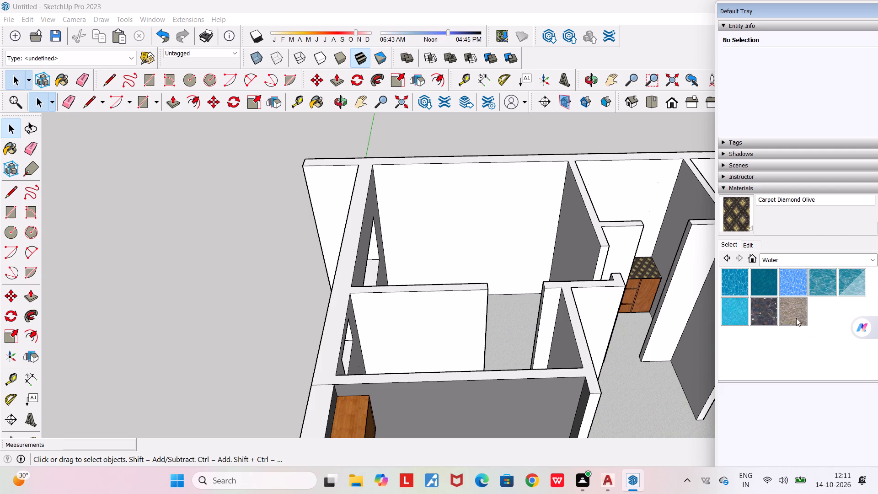
scroll(804, 310, up, 4)
scroll(804, 310, down, 4)
Review the house layout from above and at an angle, covering the kitchen, back rooms, carpet-topped cabinet and wood-floored front area.
scroll(225, 319, down, 4)
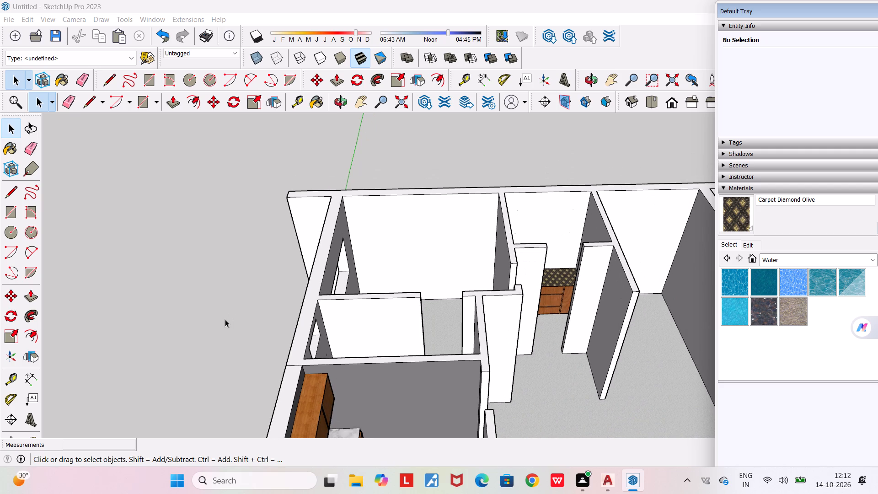
scroll(225, 319, down, 7)
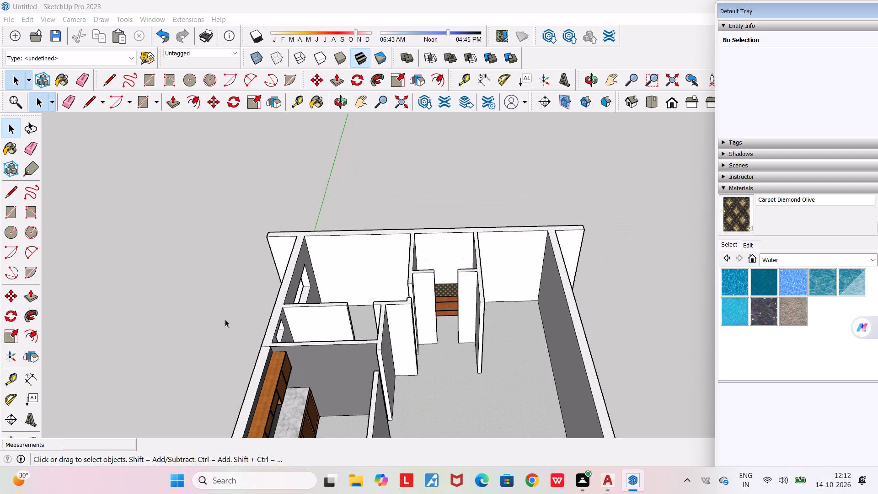
scroll(225, 319, down, 3)
scroll(399, 374, up, 7)
middle_drag(391, 367, 356, 347)
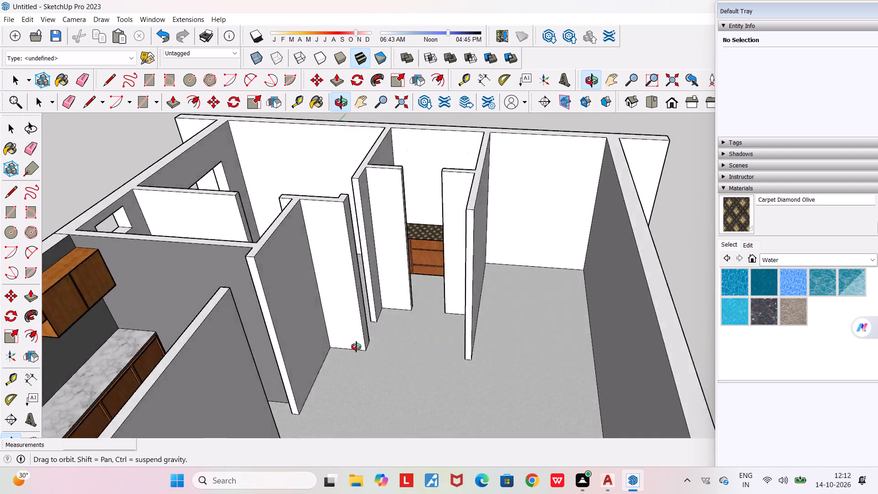
middle_drag(356, 347, 153, 408)
scroll(153, 408, down, 4)
scroll(223, 328, down, 6)
middle_drag(234, 343, 294, 364)
scroll(294, 364, down, 4)
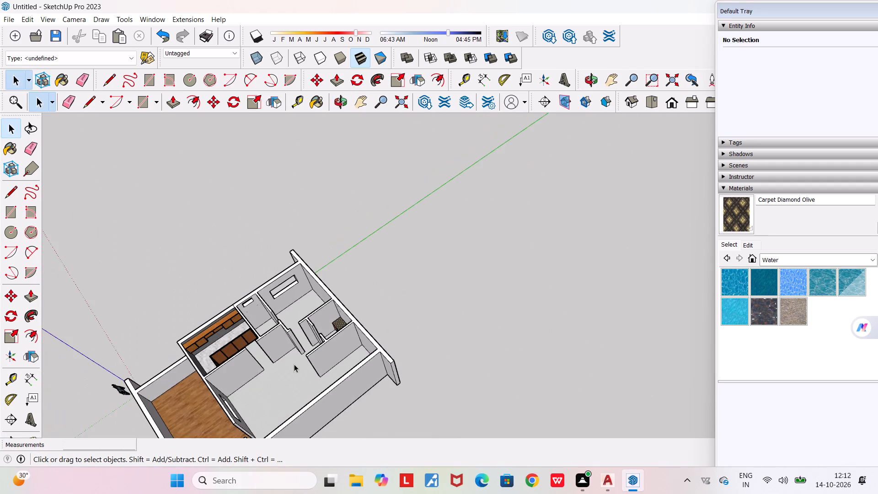
scroll(293, 364, up, 6)
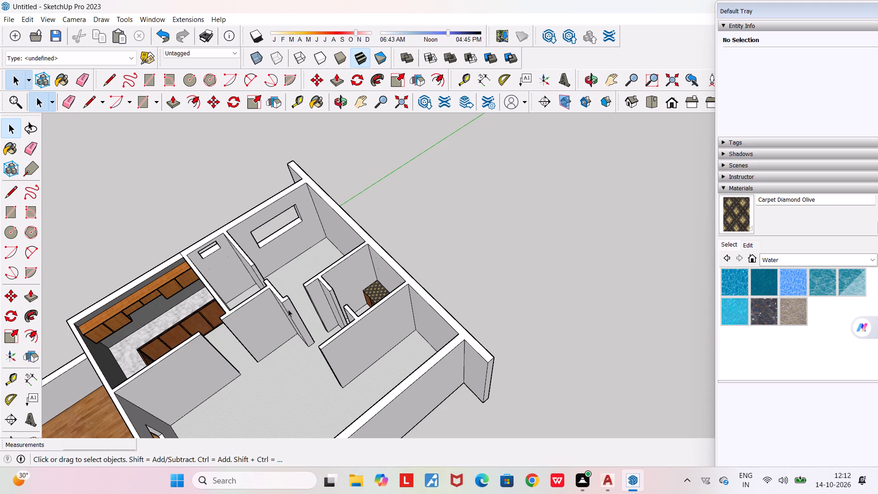
scroll(288, 309, down, 2)
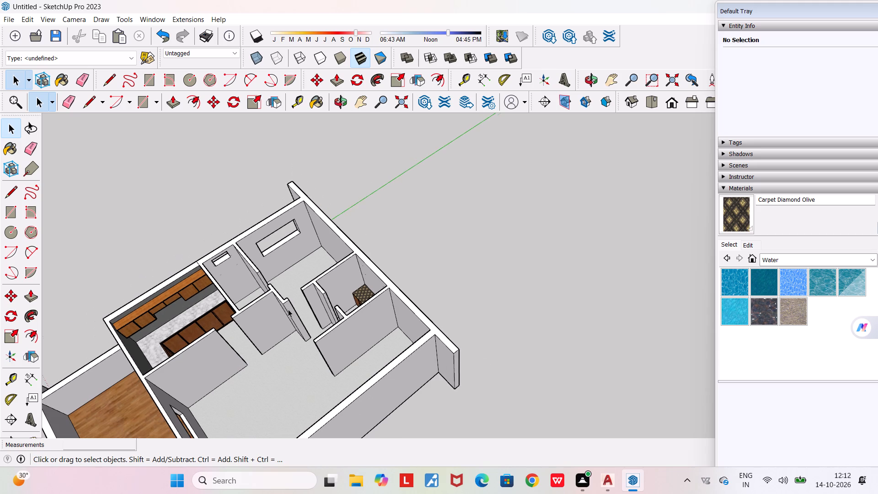
scroll(288, 309, down, 3)
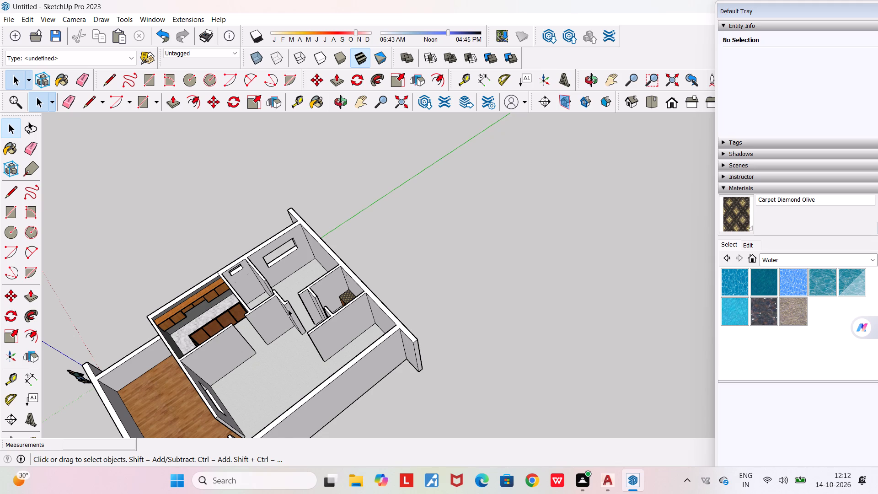
scroll(288, 309, down, 6)
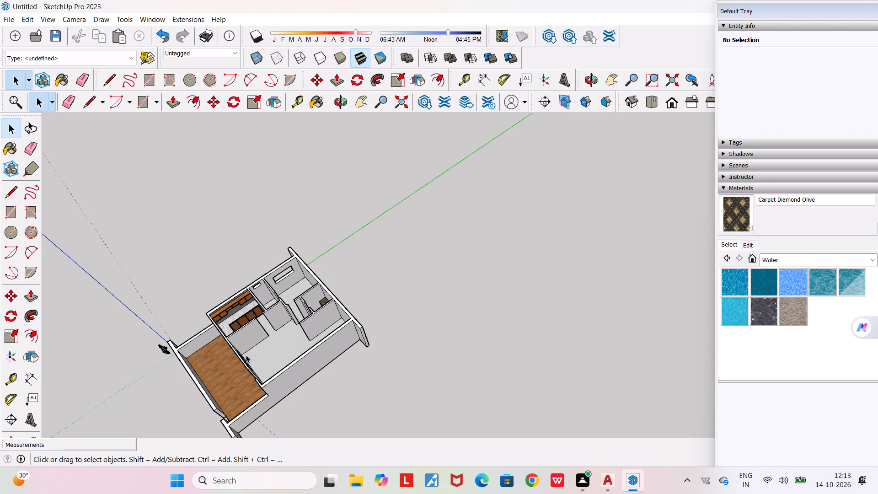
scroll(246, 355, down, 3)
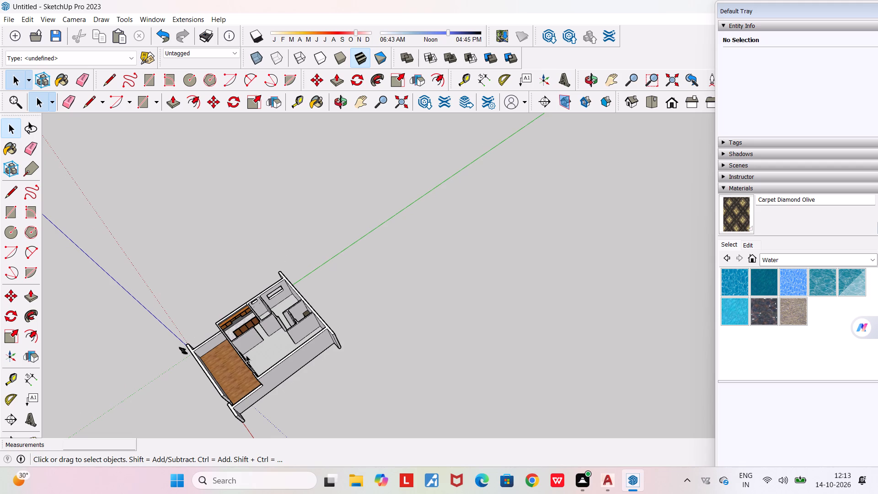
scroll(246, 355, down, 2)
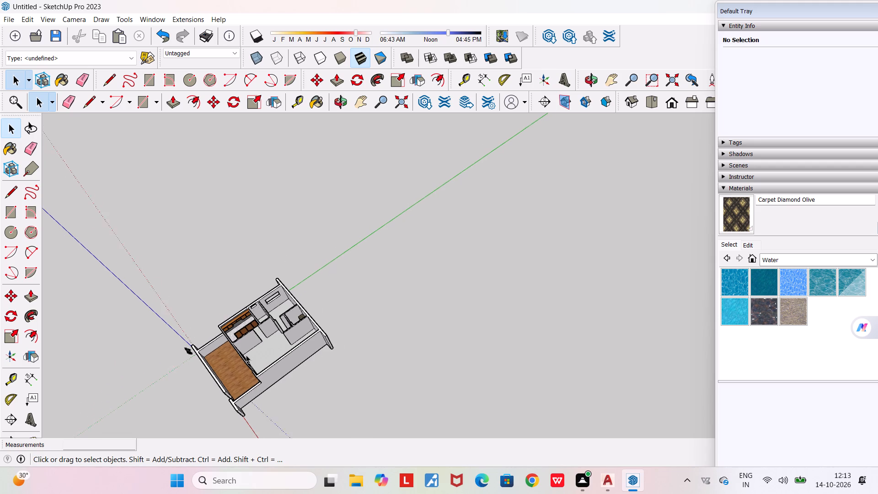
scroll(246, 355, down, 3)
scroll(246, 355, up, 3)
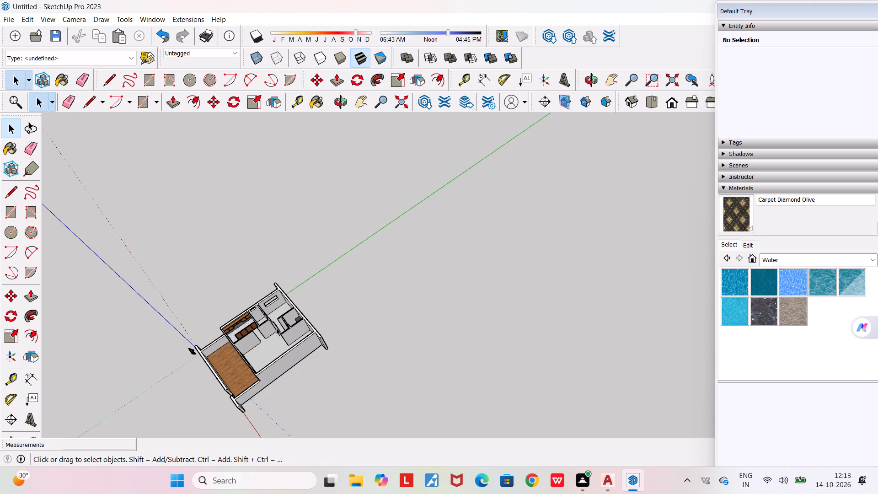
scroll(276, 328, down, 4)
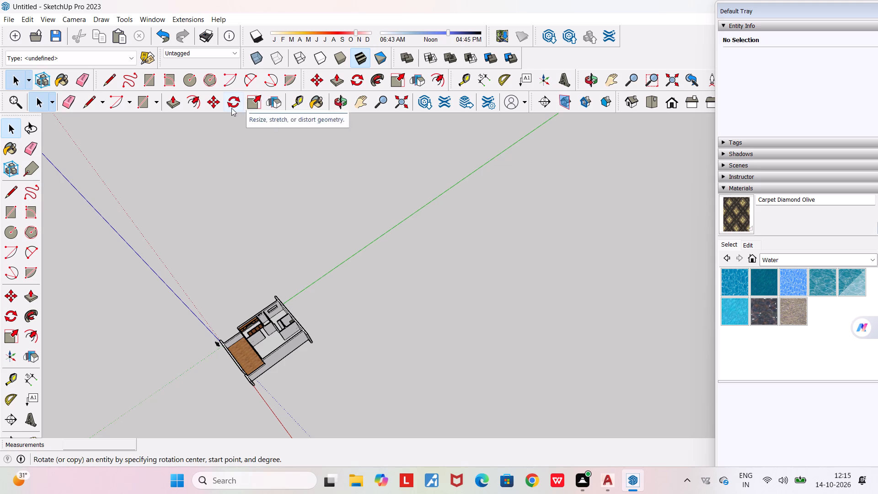
Place a guide 8" below the top edge of the back wall above the carpet-topped cabinet.
scroll(208, 348, up, 3)
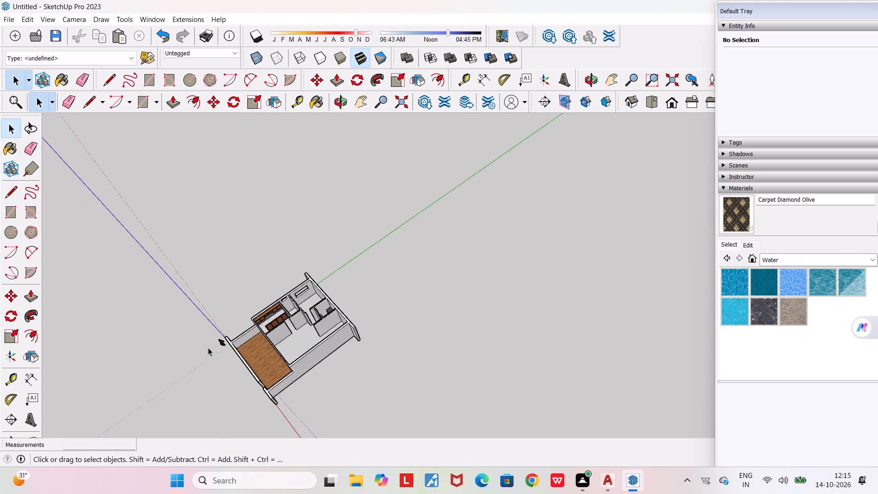
scroll(208, 348, up, 6)
scroll(256, 338, up, 10)
scroll(483, 284, up, 1)
middle_drag(483, 284, 620, 232)
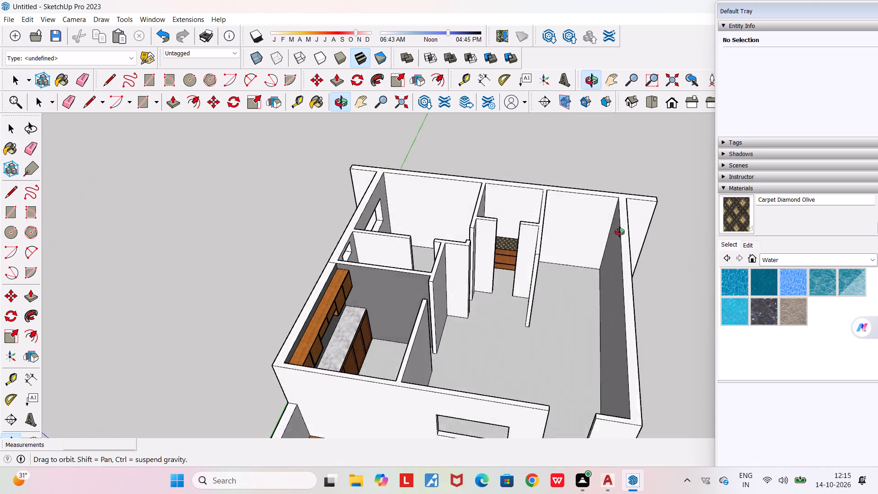
middle_drag(620, 232, 653, 222)
scroll(530, 189, up, 11)
middle_drag(492, 216, 503, 263)
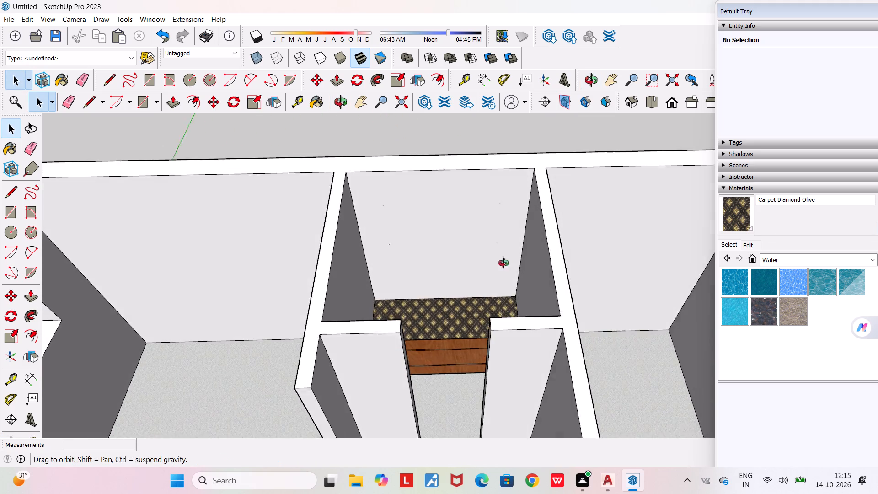
middle_drag(503, 263, 505, 263)
scroll(489, 228, up, 6)
scroll(487, 233, down, 4)
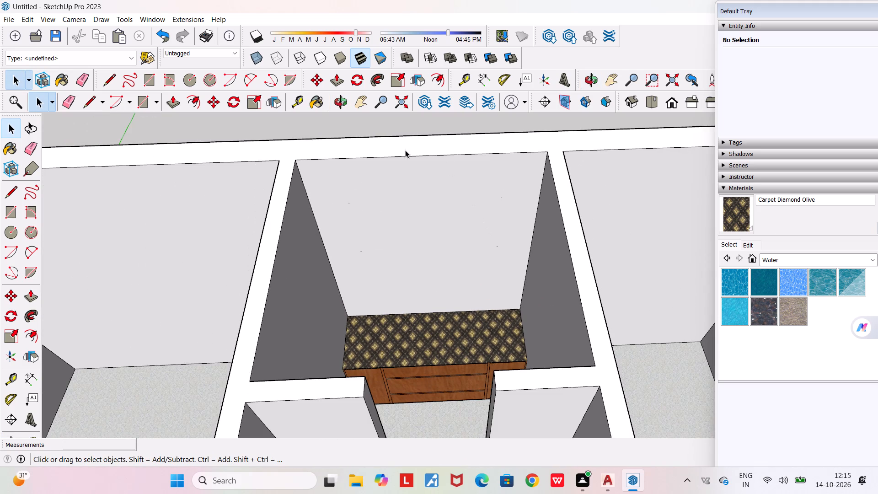
click(459, 81)
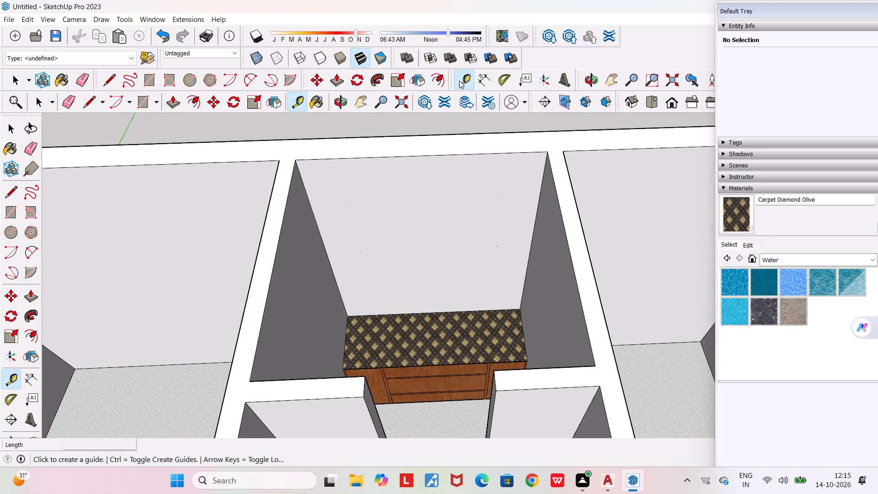
click(422, 155)
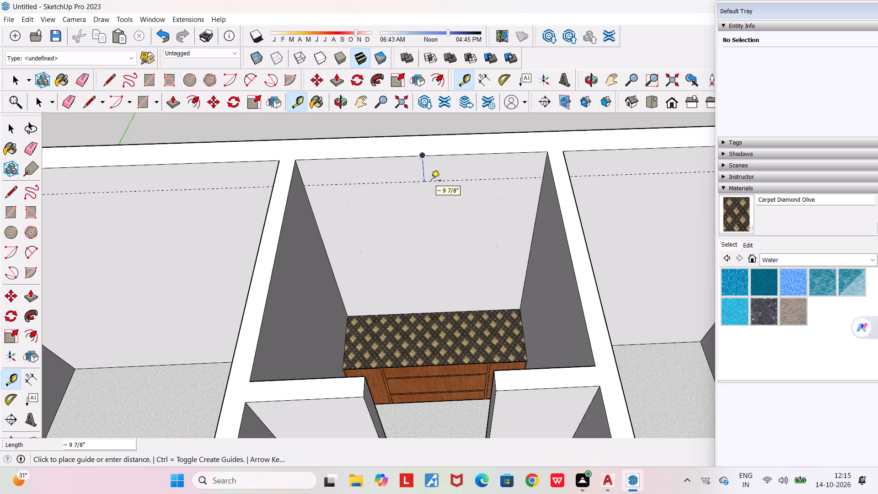
text(8")
key(Return)
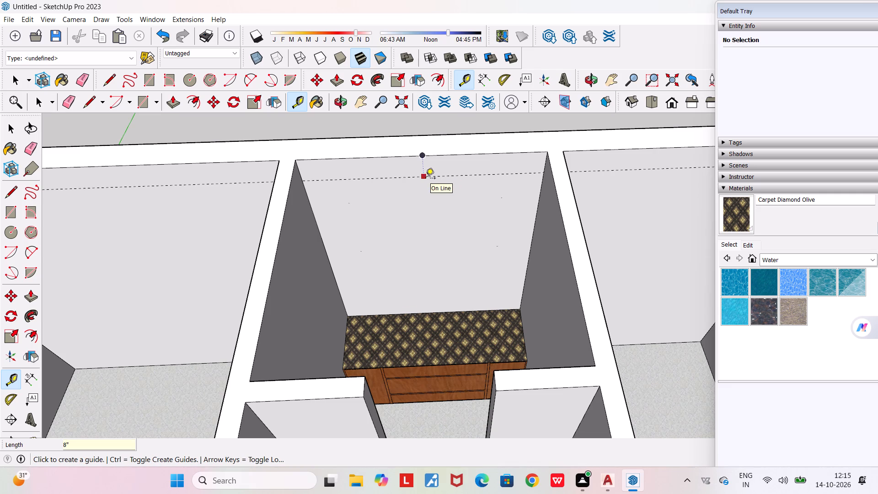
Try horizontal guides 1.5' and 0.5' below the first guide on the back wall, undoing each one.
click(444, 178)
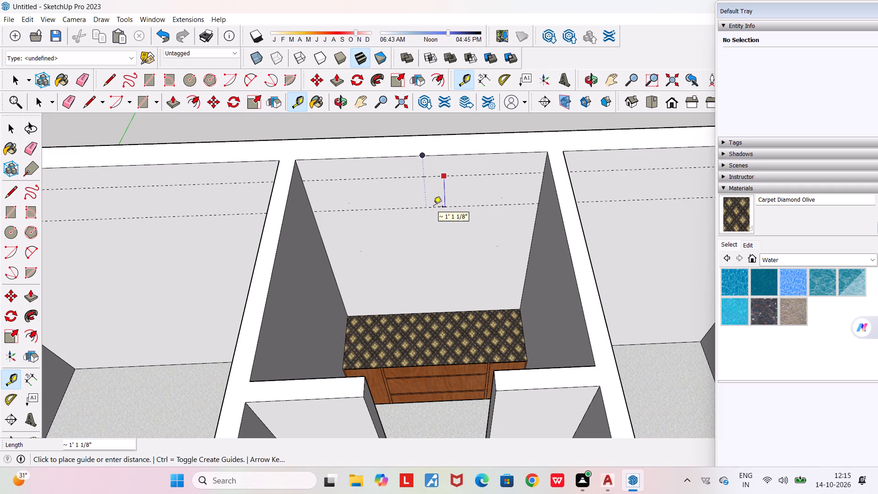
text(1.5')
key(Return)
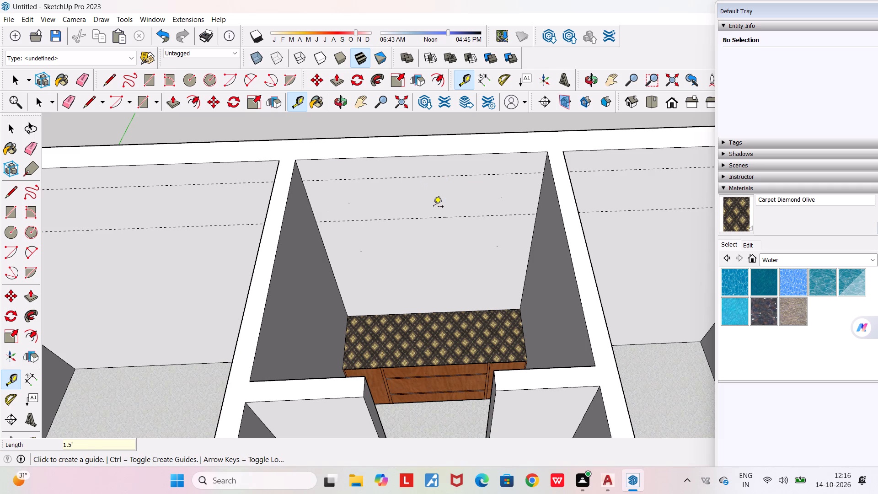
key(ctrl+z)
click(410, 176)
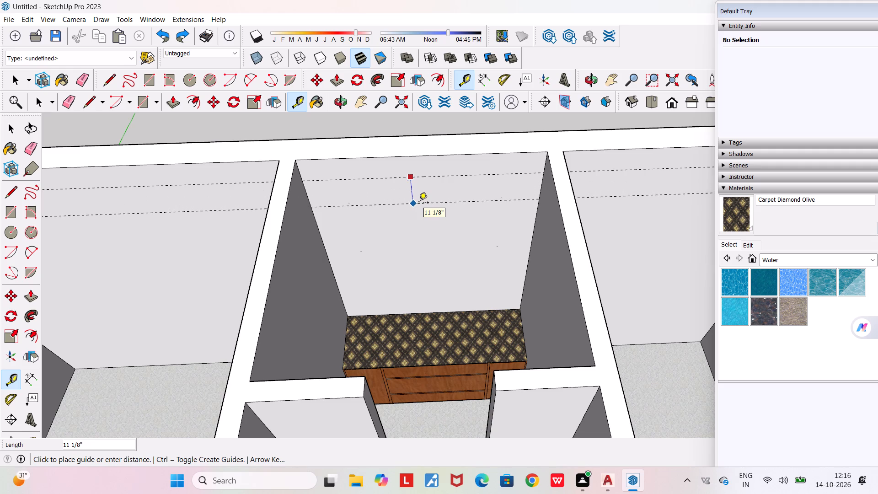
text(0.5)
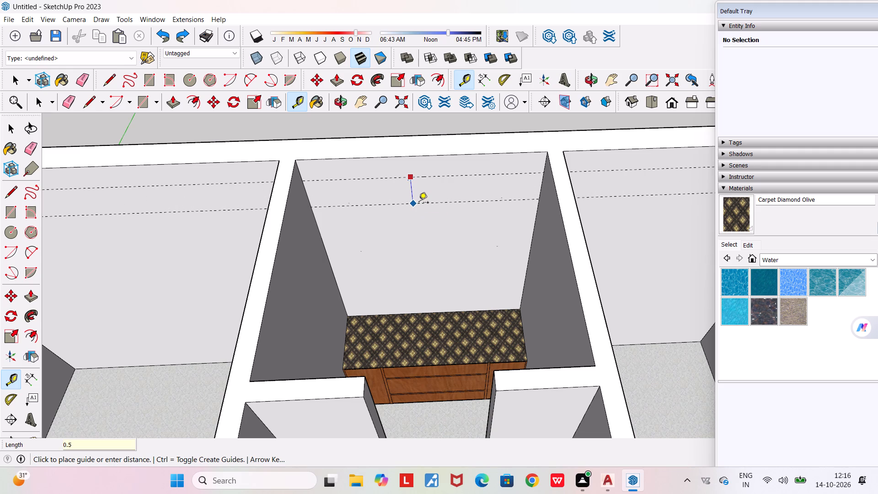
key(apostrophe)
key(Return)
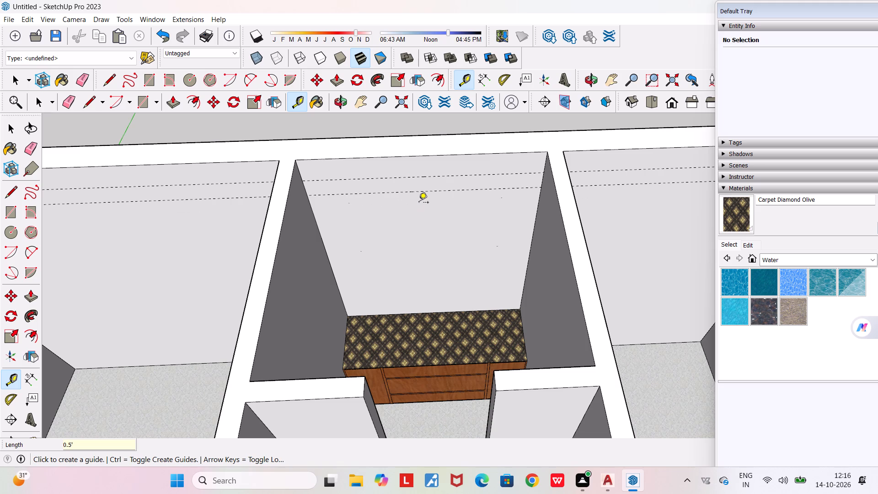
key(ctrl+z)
Place a horizontal guide 1' below the first guide on the back wall.
click(412, 179)
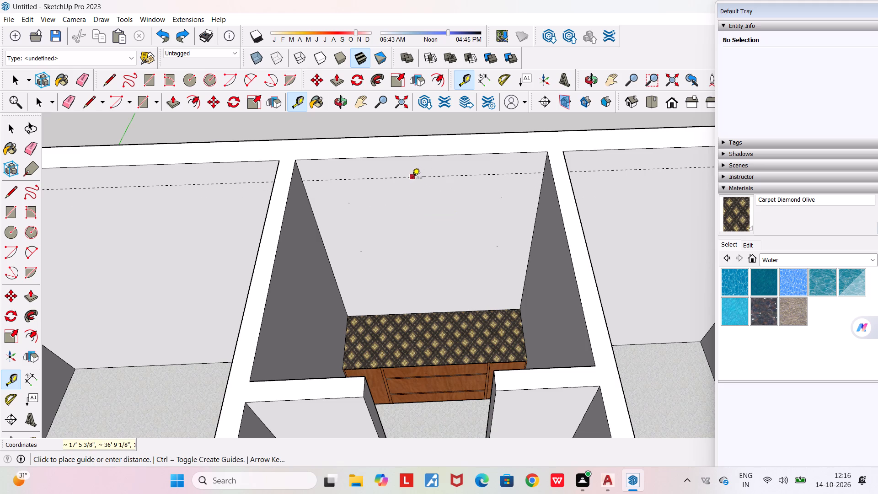
text(1')
key(Return)
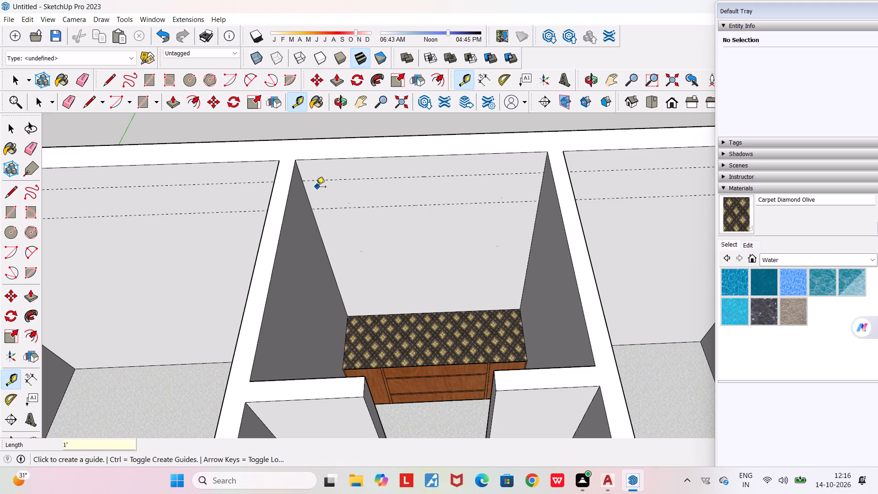
Place two vertical guides on the back wall, each 2' in from the adjoining side wall.
click(309, 197)
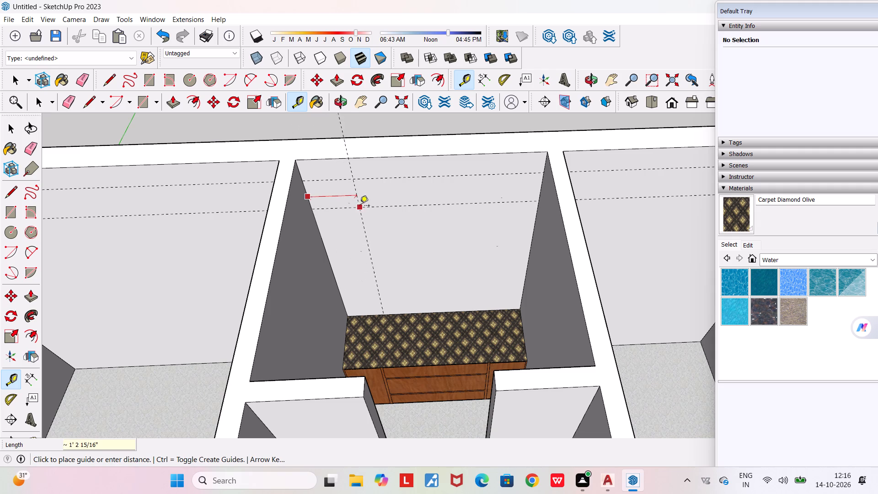
click(385, 220)
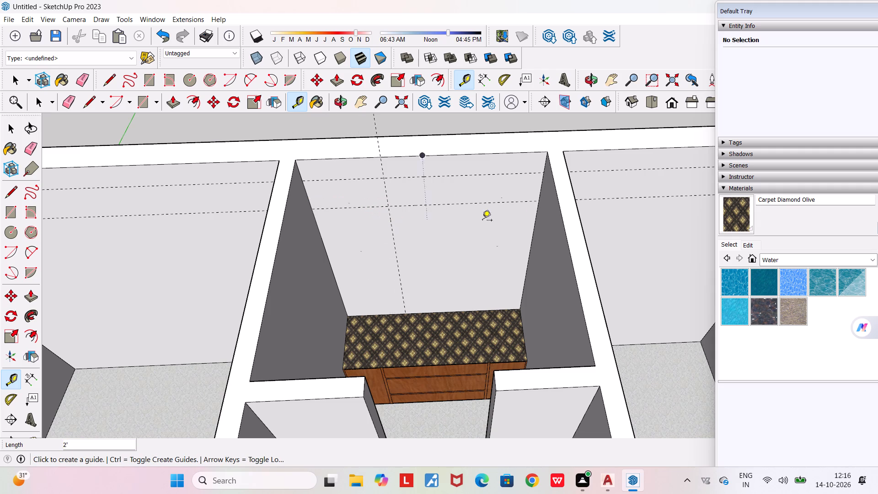
click(541, 187)
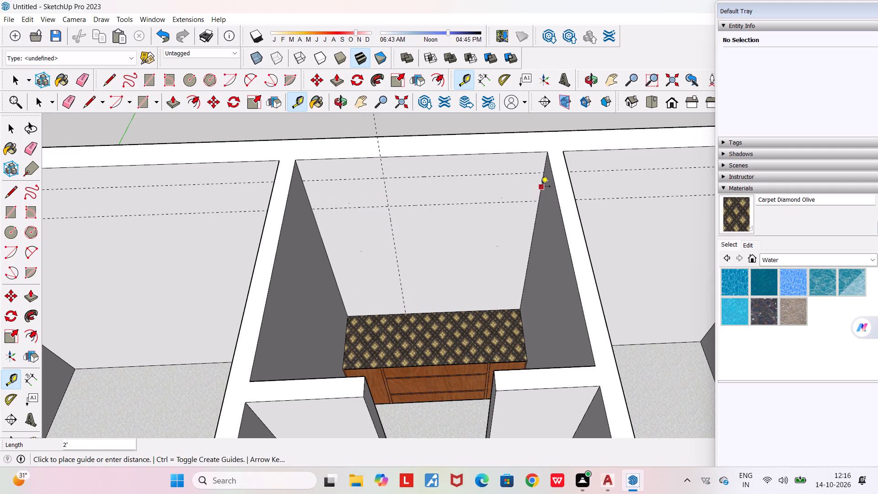
click(464, 219)
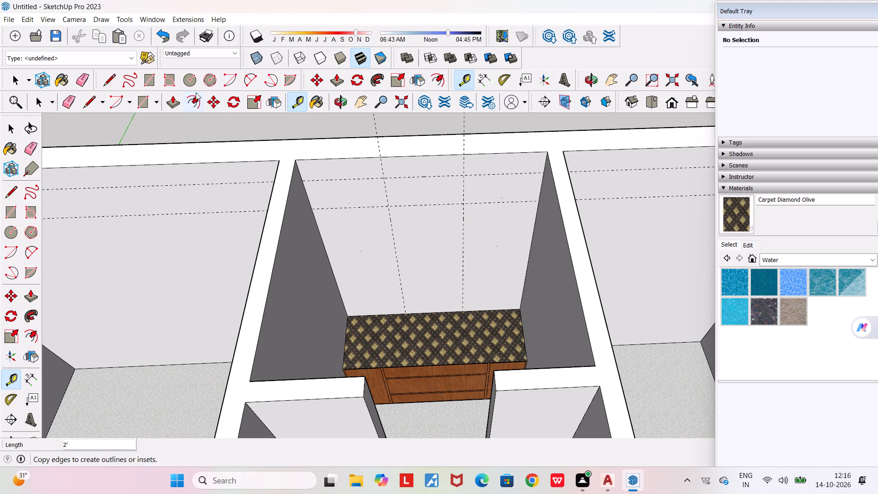
Draw a rectangle about 1' 11 3/4" by 1' between the four guide intersections on the back wall.
click(144, 106)
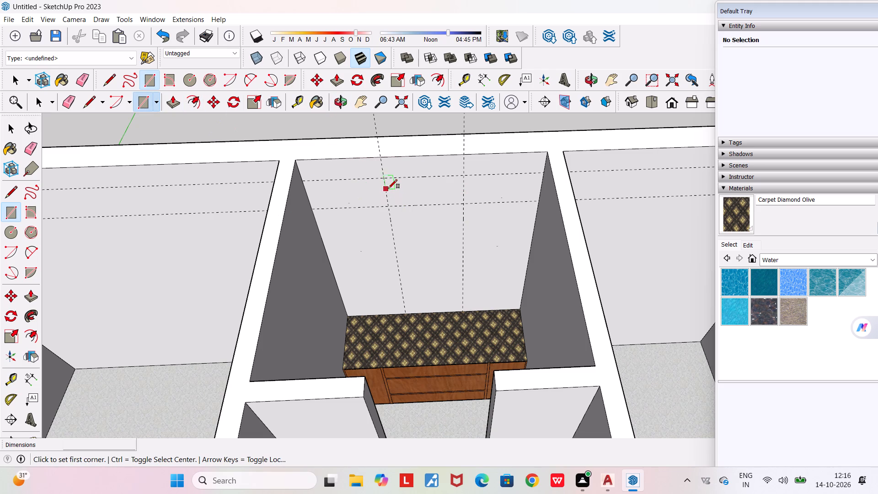
click(386, 178)
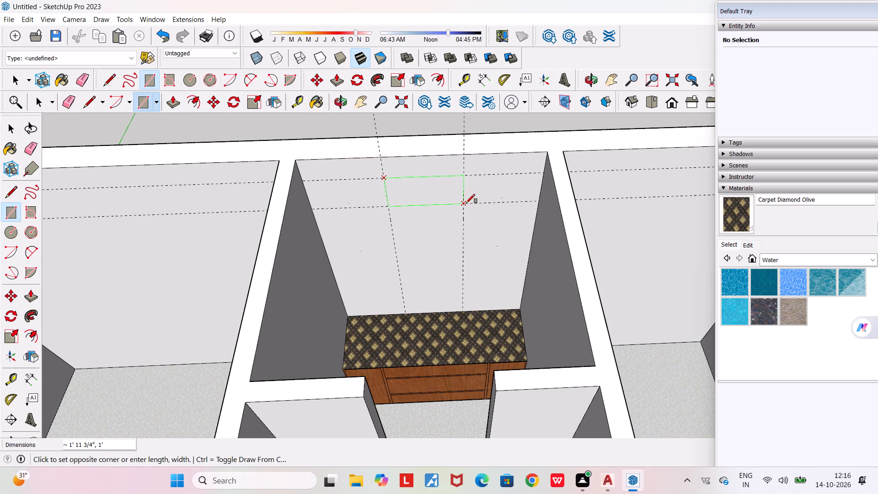
scroll(466, 203, up, 10)
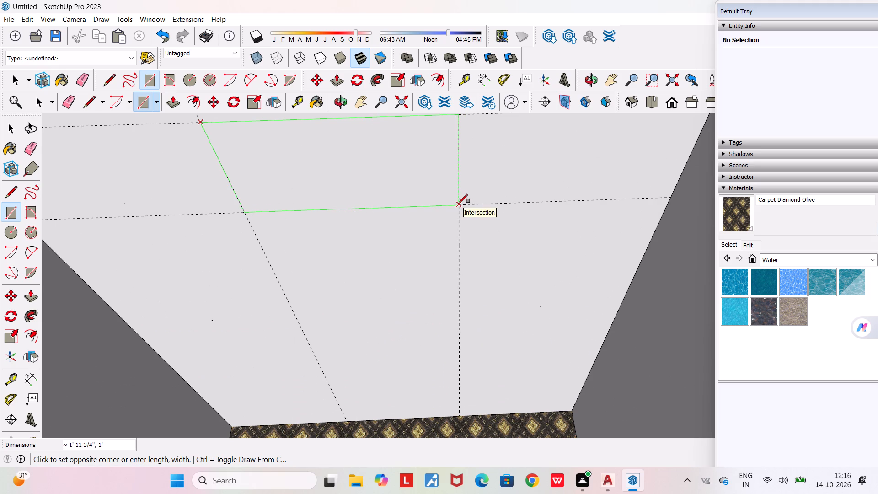
click(459, 203)
scroll(459, 203, down, 10)
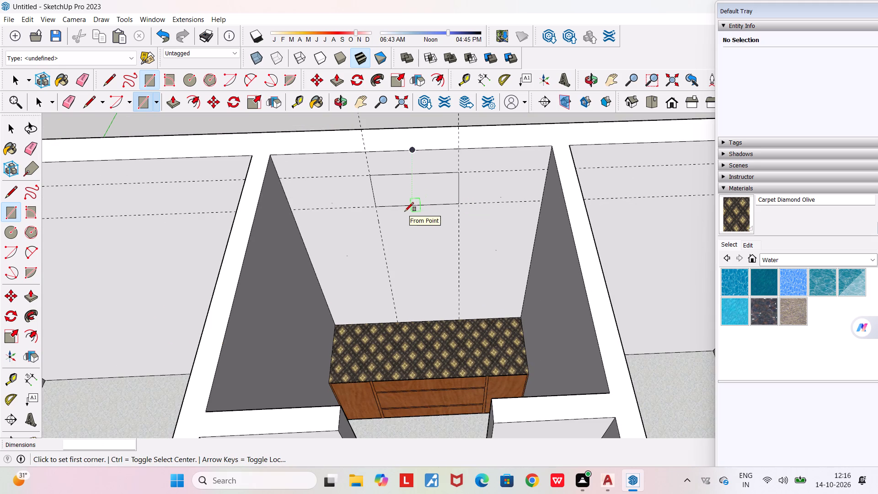
Erase the four guides around the rectangle on the back wall.
key(e)
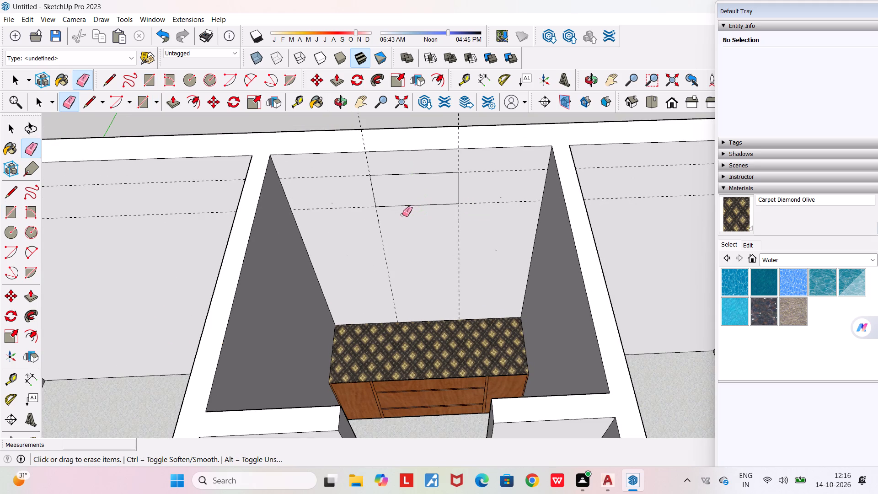
drag(335, 170, 479, 189)
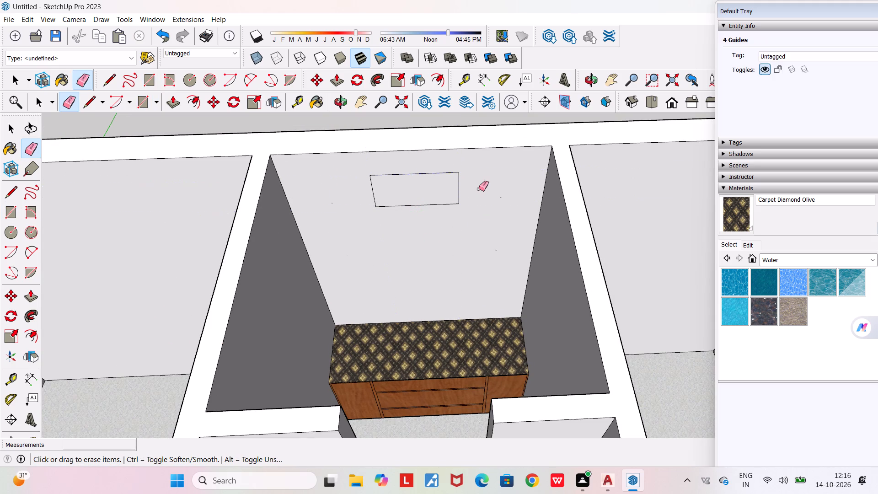
key(space)
key(space)
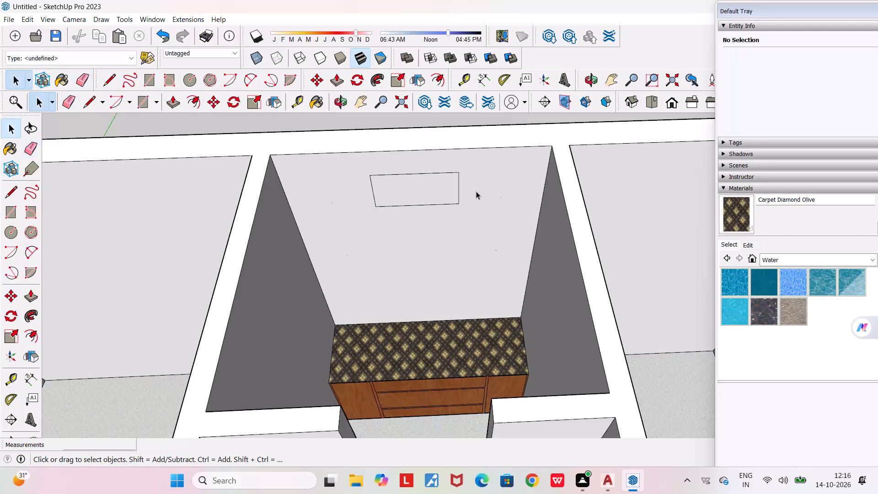
Push the rectangle 9" through the back wall to cut a ventilator opening above the carpet-topped cabinet.
click(334, 82)
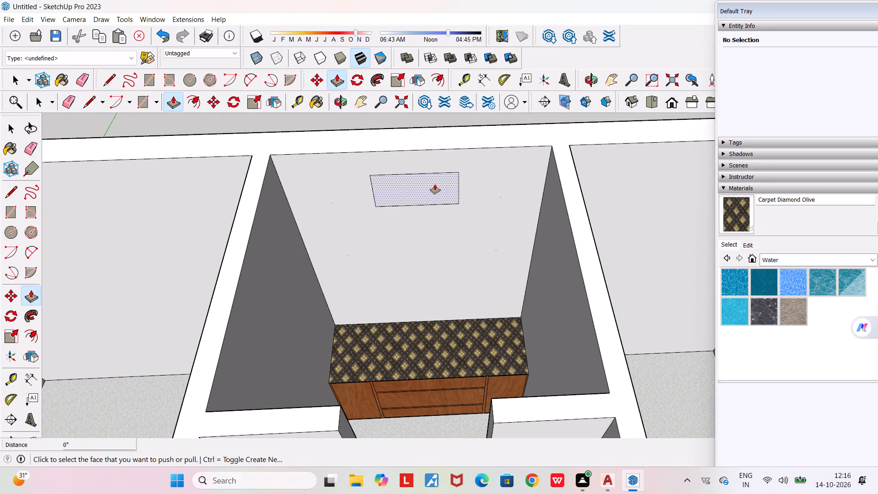
click(435, 184)
middle_drag(402, 144, 473, 338)
click(475, 278)
middle_drag(456, 272, 457, 123)
scroll(457, 123, down, 2)
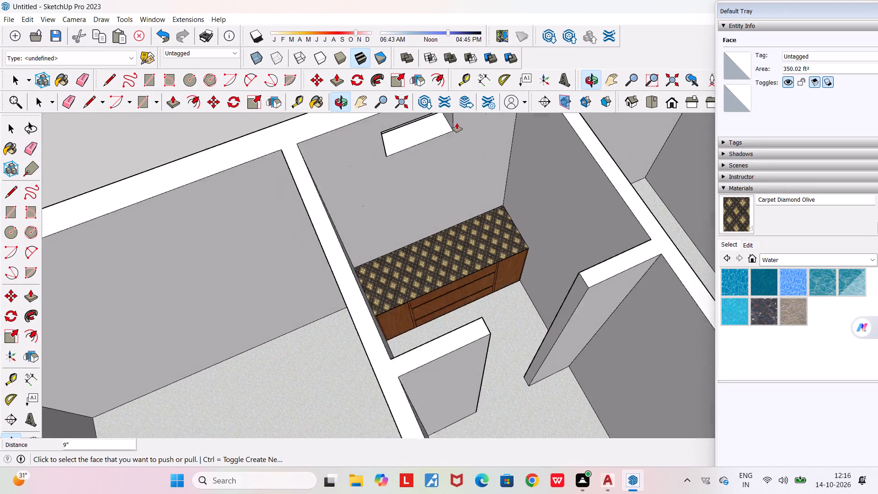
scroll(457, 123, down, 2)
middle_drag(454, 183, 371, 135)
scroll(371, 135, down, 8)
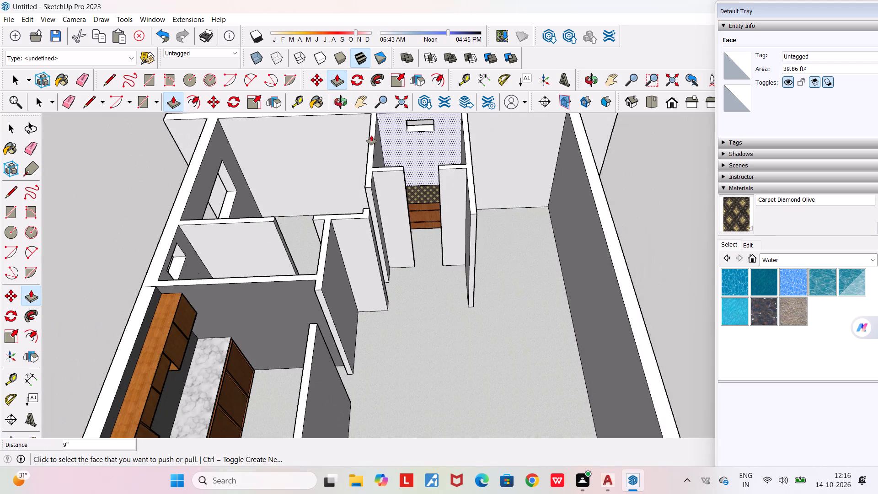
key(space)
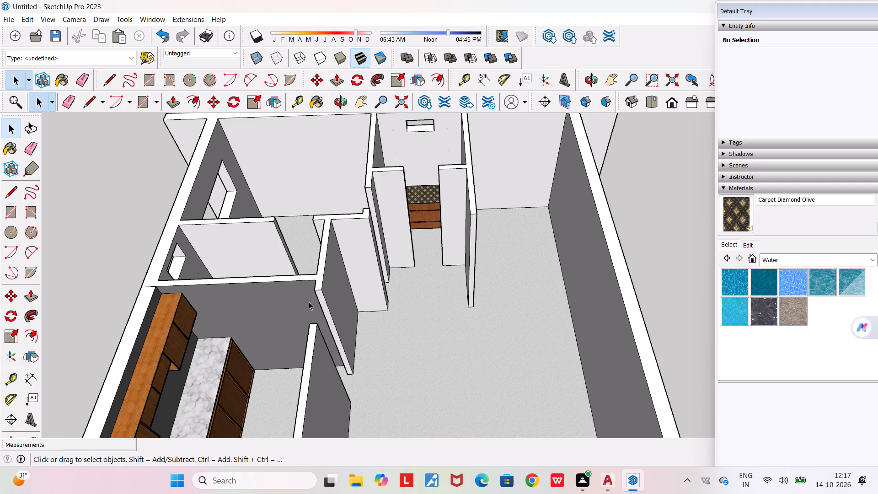
Examine the new wall opening, the carpet-topped cabinet below it and the surrounding rooms from several angles.
scroll(309, 239, down, 6)
scroll(375, 160, up, 5)
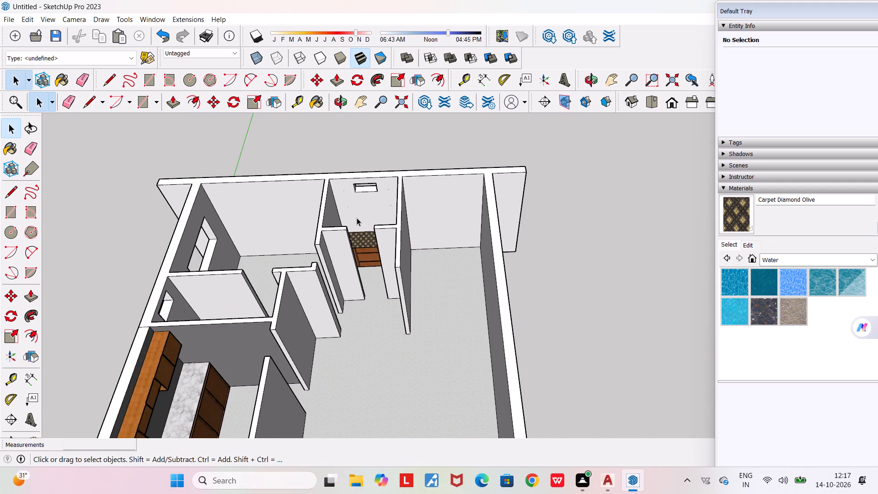
scroll(357, 218, up, 3)
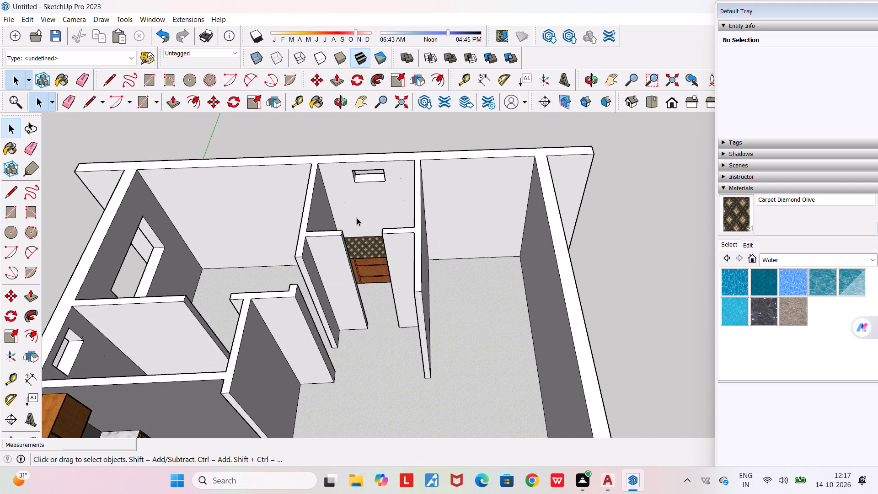
scroll(357, 218, down, 1)
scroll(348, 180, up, 9)
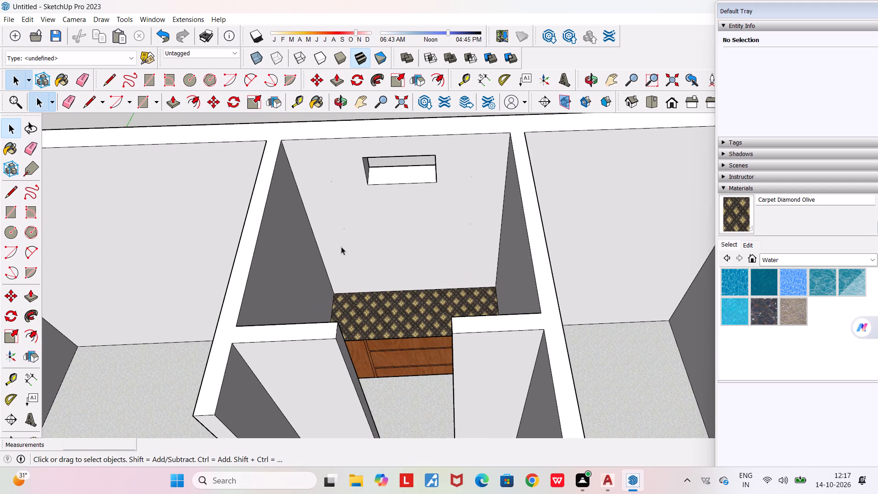
scroll(341, 247, down, 2)
middle_drag(344, 301, 426, 224)
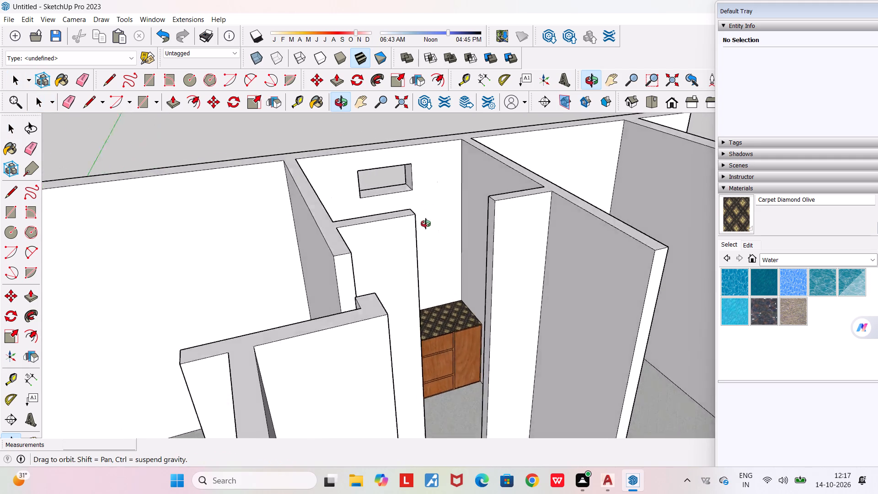
middle_drag(426, 224, 334, 319)
scroll(334, 319, down, 8)
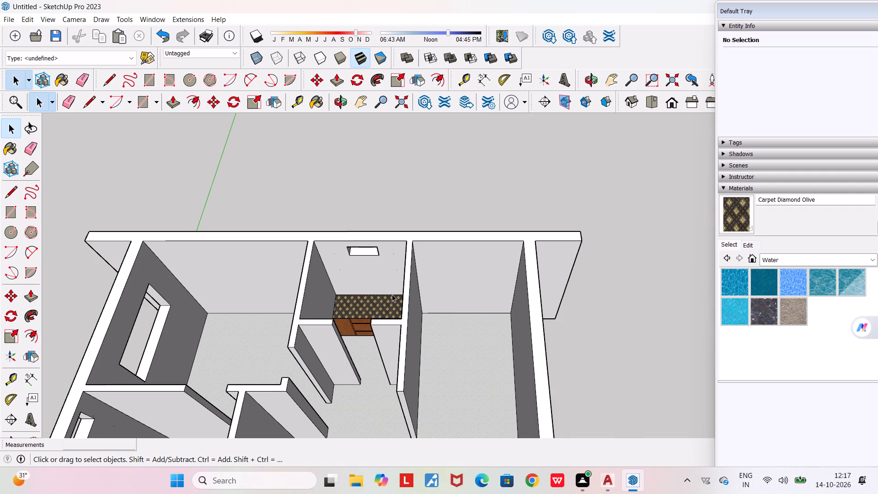
scroll(407, 284, down, 4)
middle_drag(364, 317, 410, 322)
scroll(372, 300, up, 9)
scroll(332, 284, up, 5)
scroll(375, 297, up, 4)
scroll(375, 297, down, 4)
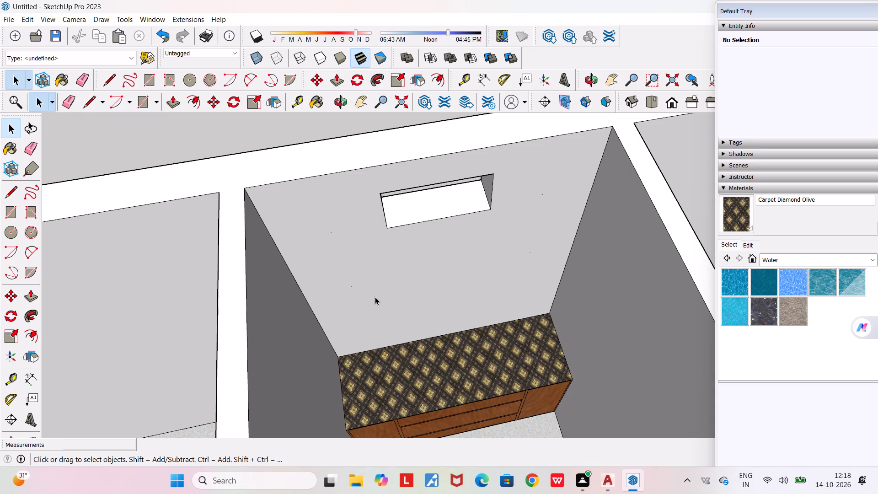
Pull the front frame of the carpet-topped cabinet out 1/4" around its door and drawer panels.
scroll(423, 249, down, 4)
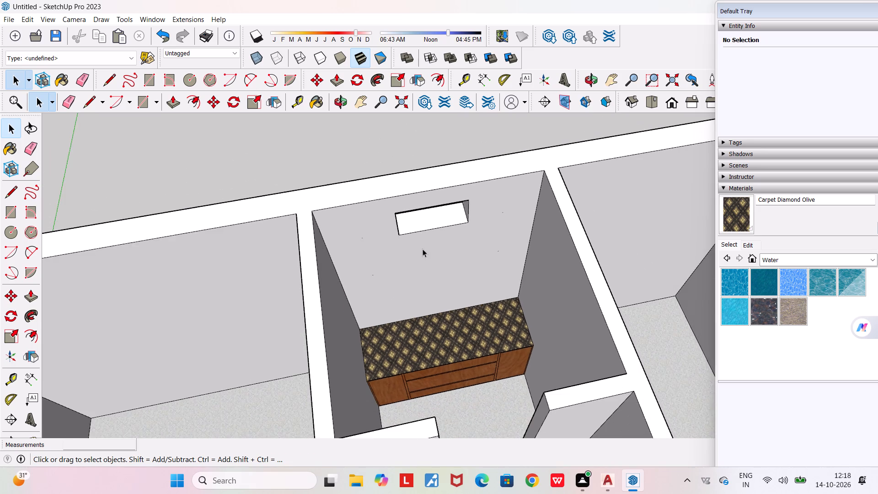
scroll(423, 249, down, 4)
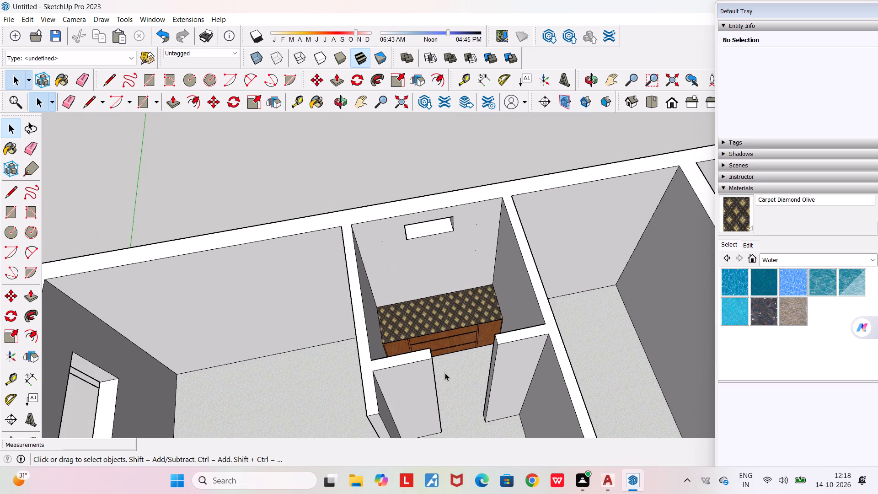
middle_drag(445, 373, 375, 328)
scroll(409, 350, up, 12)
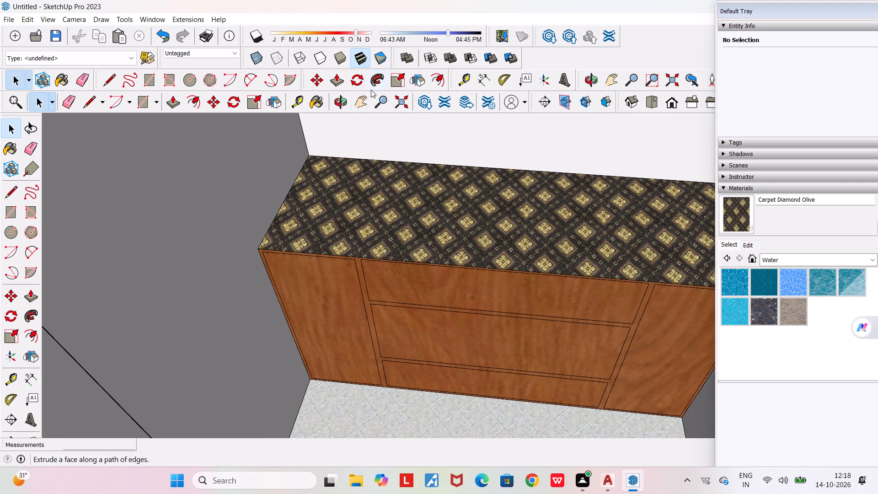
click(340, 86)
scroll(355, 261, up, 5)
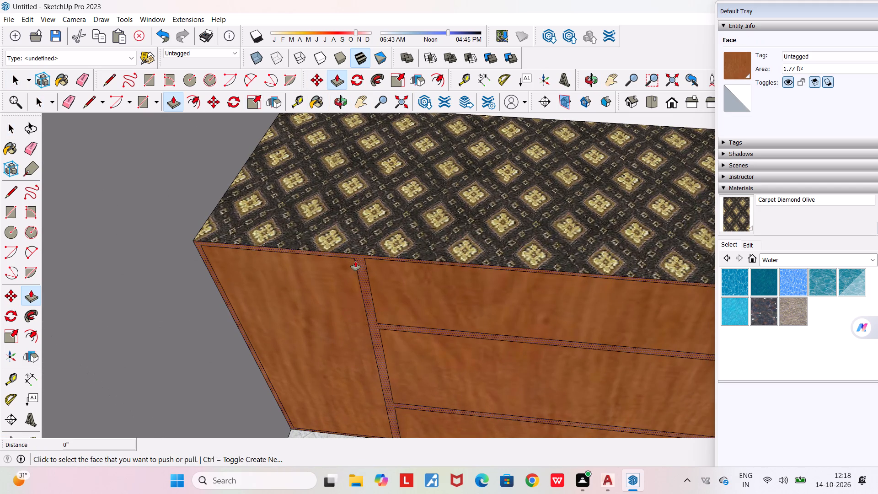
click(363, 265)
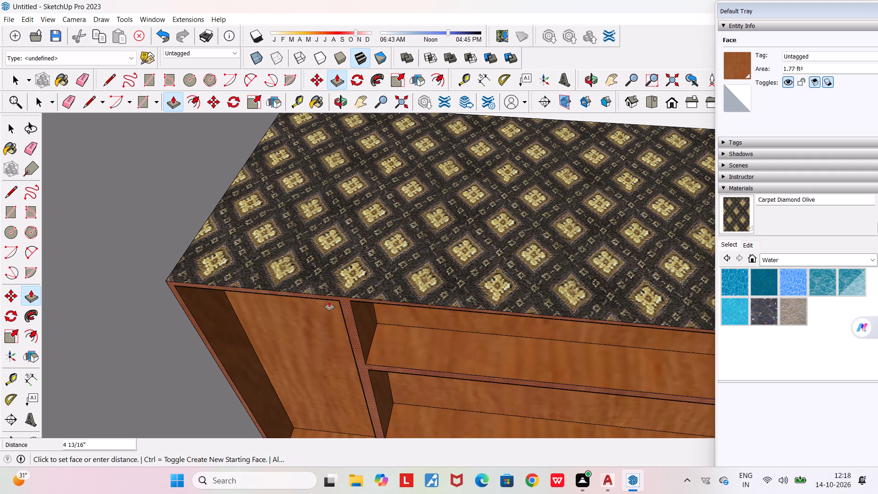
middle_drag(324, 310, 351, 240)
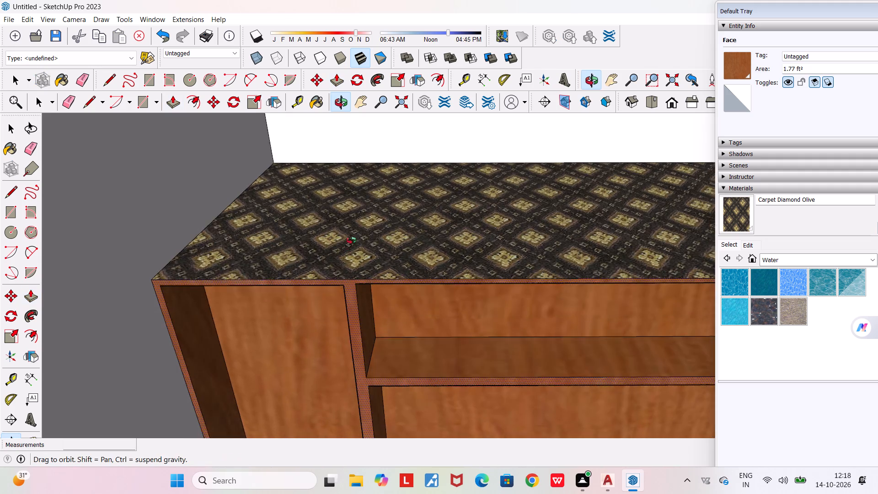
middle_drag(351, 240, 333, 307)
scroll(333, 307, down, 8)
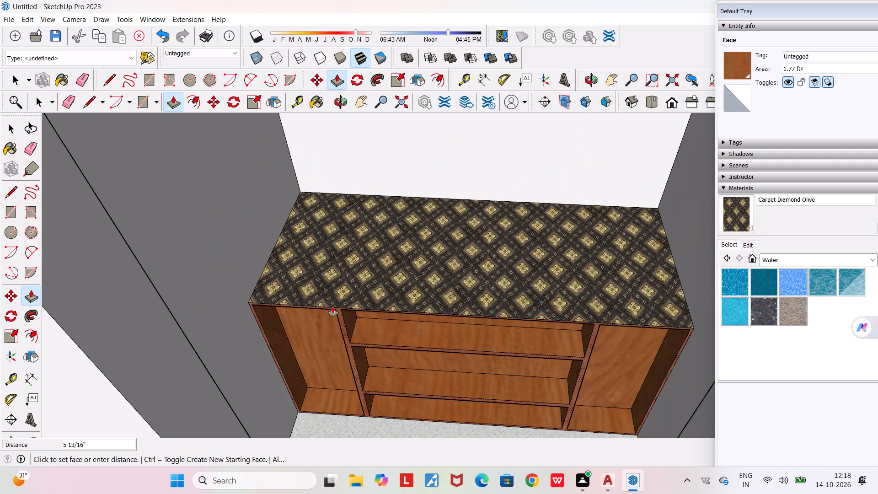
scroll(333, 307, up, 4)
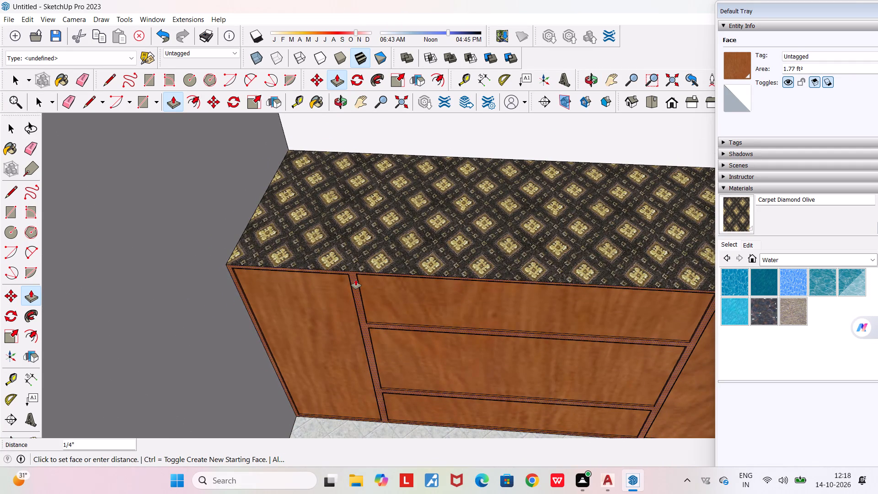
click(355, 279)
scroll(352, 299, down, 4)
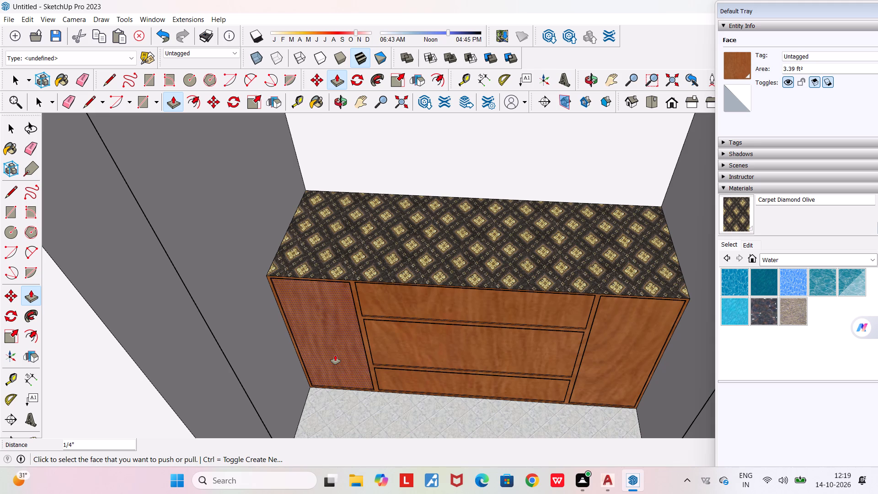
key(space)
key(space)
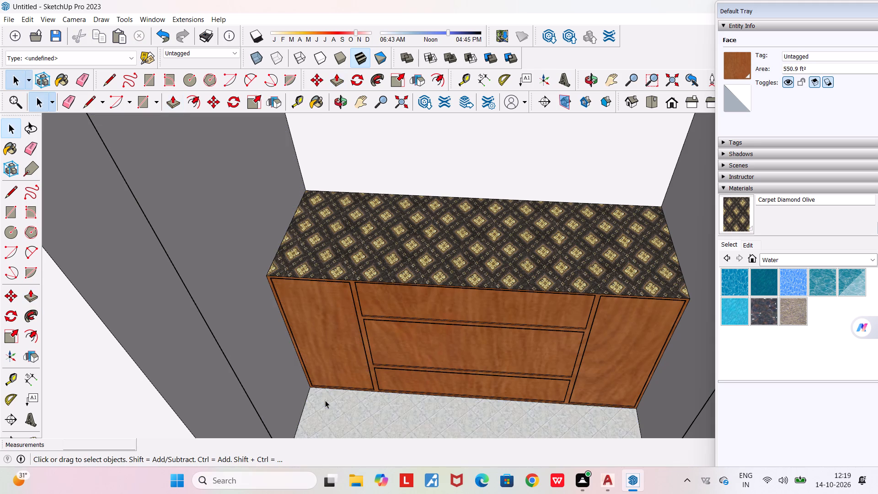
Examine the overall house layout from above, including the large main room and the adjoining wood-floored area.
scroll(325, 400, down, 18)
middle_drag(331, 385, 332, 310)
scroll(332, 310, down, 17)
middle_drag(303, 361, 358, 380)
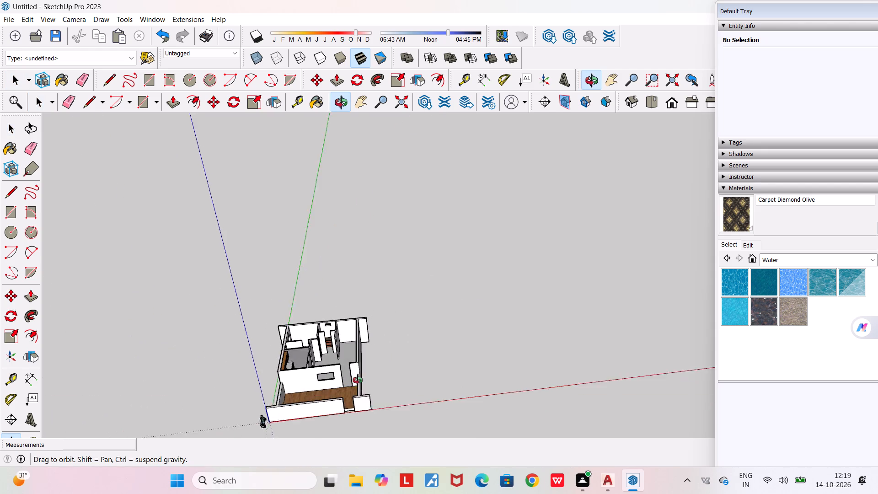
middle_drag(358, 380, 369, 407)
scroll(369, 407, down, 12)
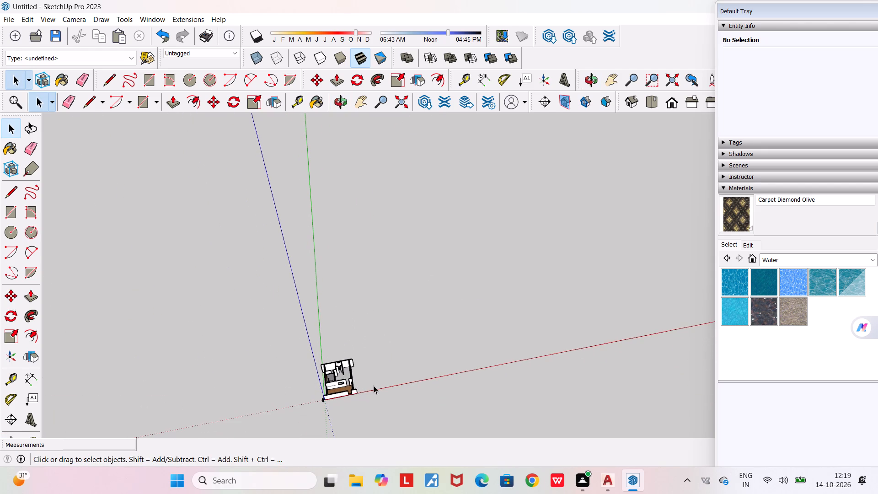
scroll(323, 424, up, 13)
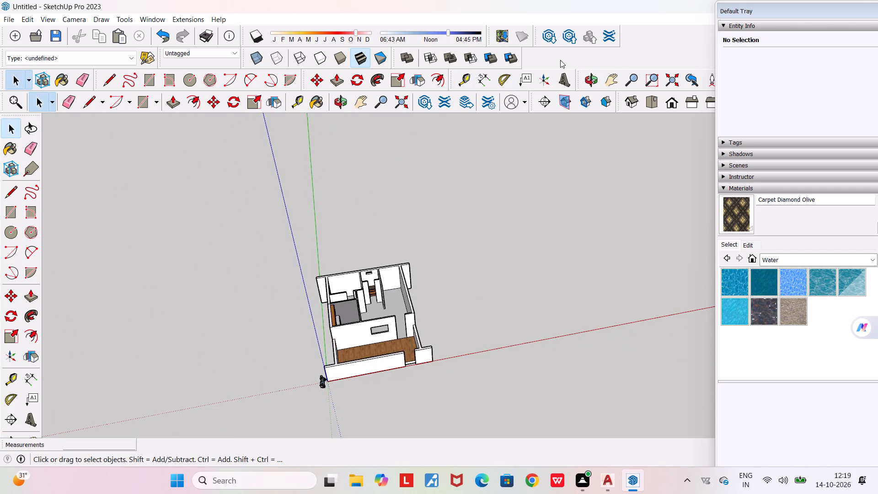
click(616, 76)
drag(413, 223, 480, 119)
drag(538, 241, 461, 333)
middle_drag(458, 327, 268, 455)
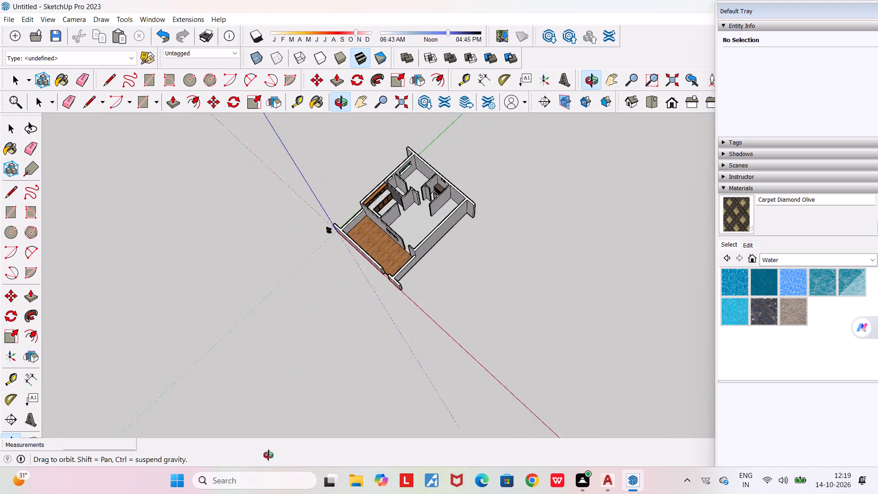
middle_drag(268, 455, 325, 451)
scroll(349, 256, up, 12)
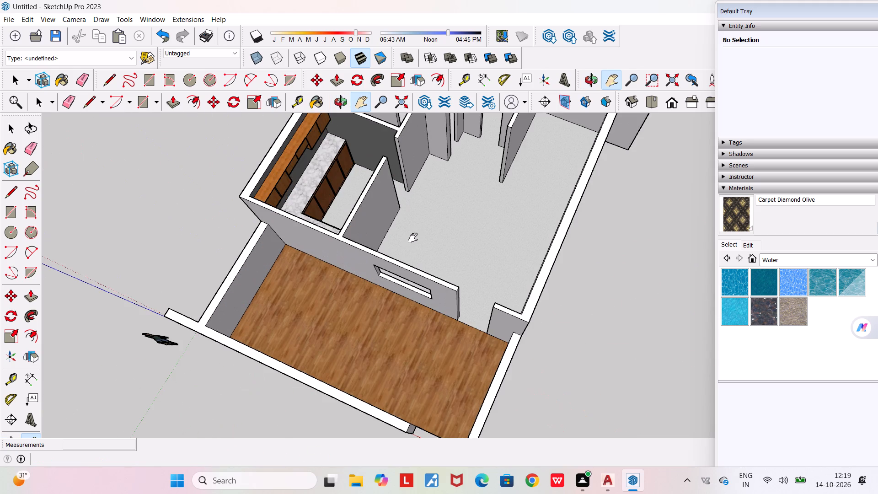
middle_drag(411, 236, 639, 270)
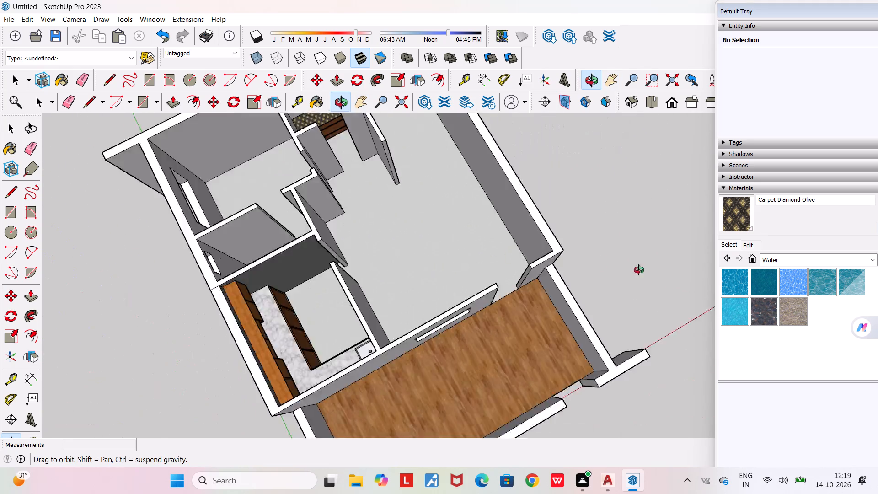
middle_drag(639, 270, 745, 208)
scroll(434, 240, up, 5)
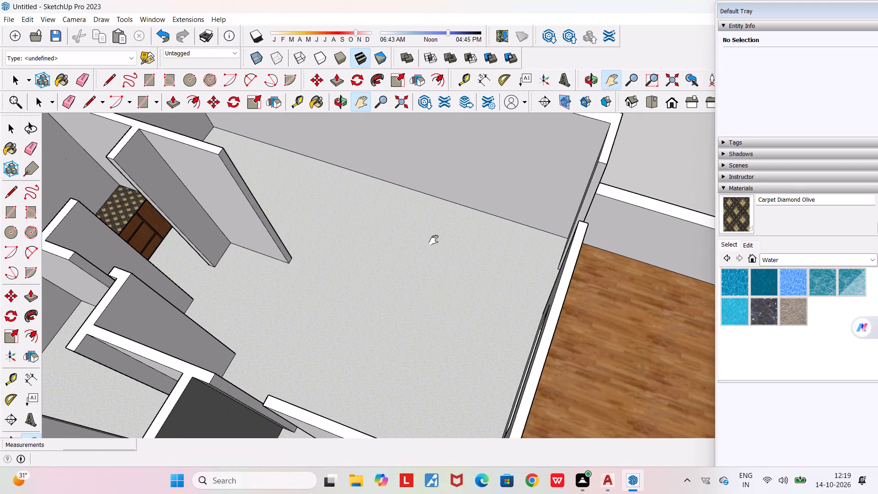
middle_drag(434, 240, 471, 260)
scroll(471, 260, down, 5)
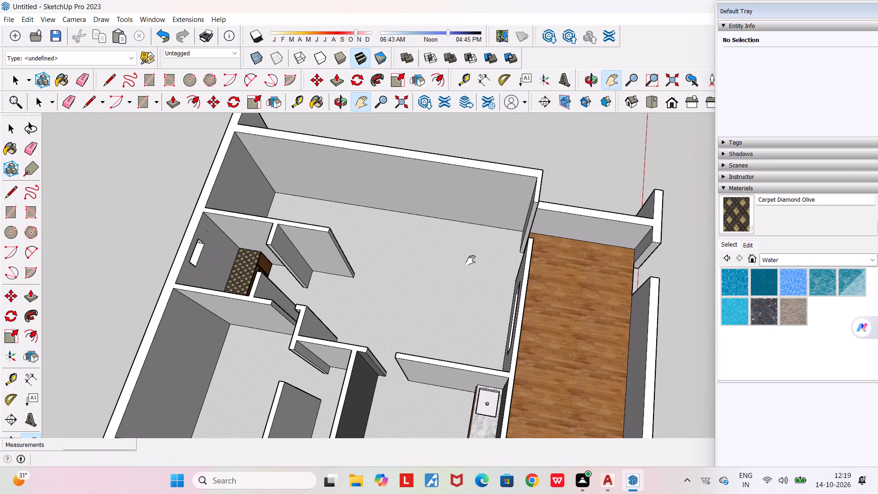
middle_drag(285, 264, 382, 306)
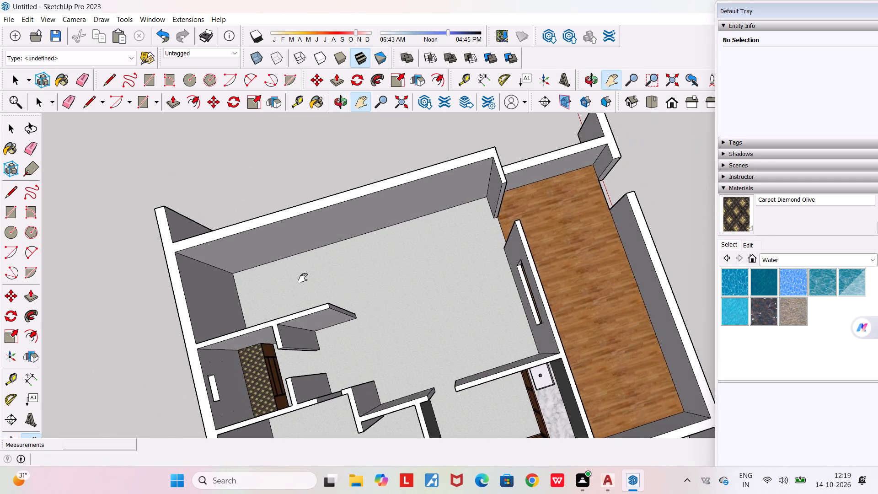
scroll(303, 278, up, 5)
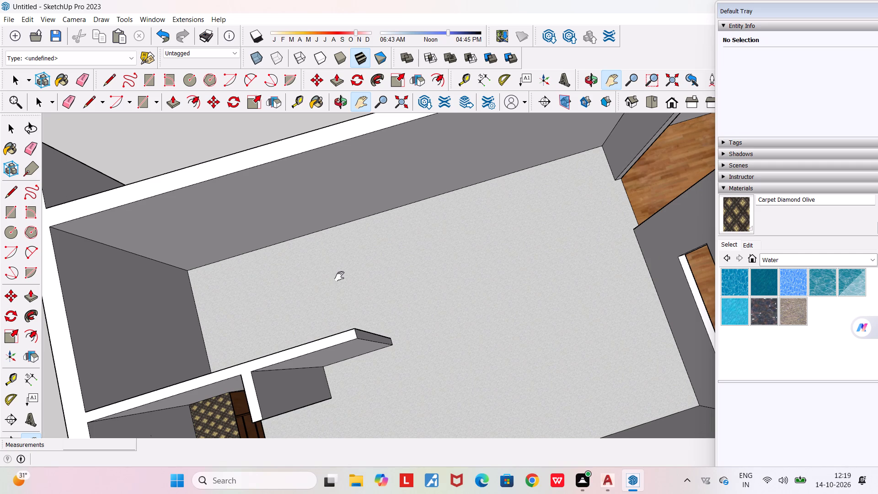
scroll(339, 276, down, 3)
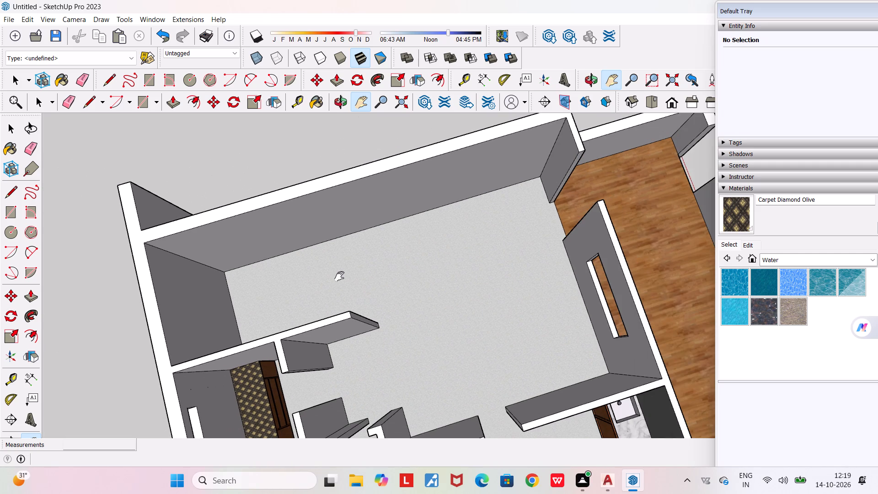
scroll(339, 276, down, 1)
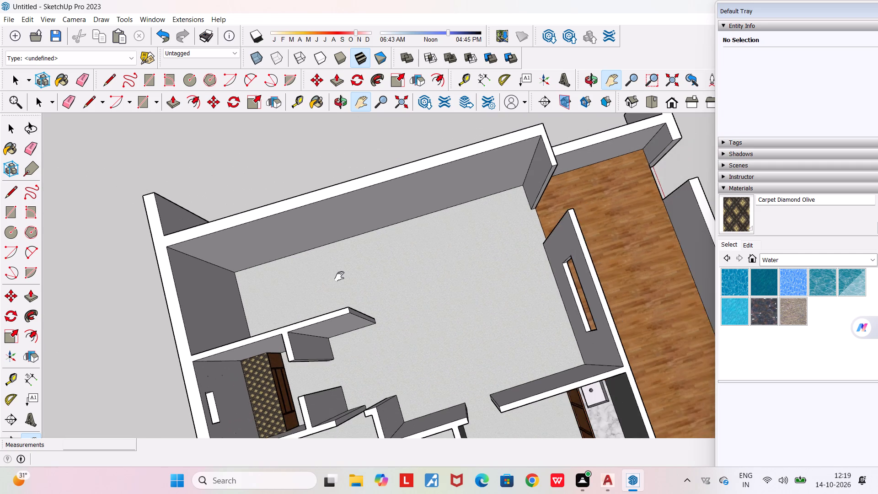
scroll(339, 276, down, 3)
Examine the kitchen, the carpet-topped cabinet's room, the other partitioned rooms and the outer walls from several angles.
middle_drag(346, 303, 282, 199)
scroll(282, 199, down, 3)
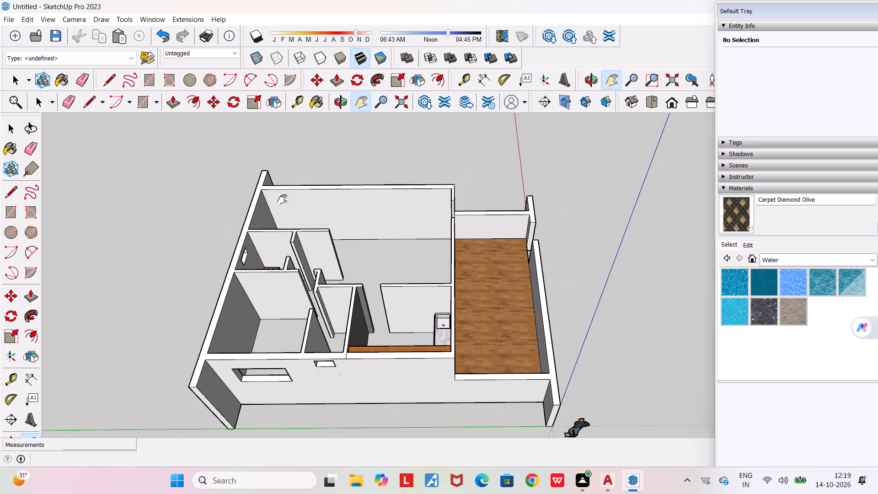
middle_drag(339, 247, 210, 235)
scroll(210, 234, down, 4)
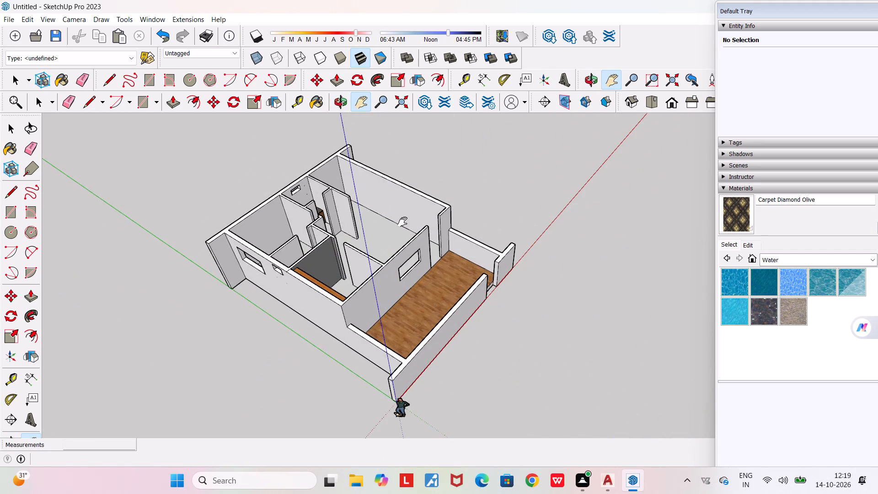
middle_drag(402, 222, 316, 226)
scroll(396, 191, up, 2)
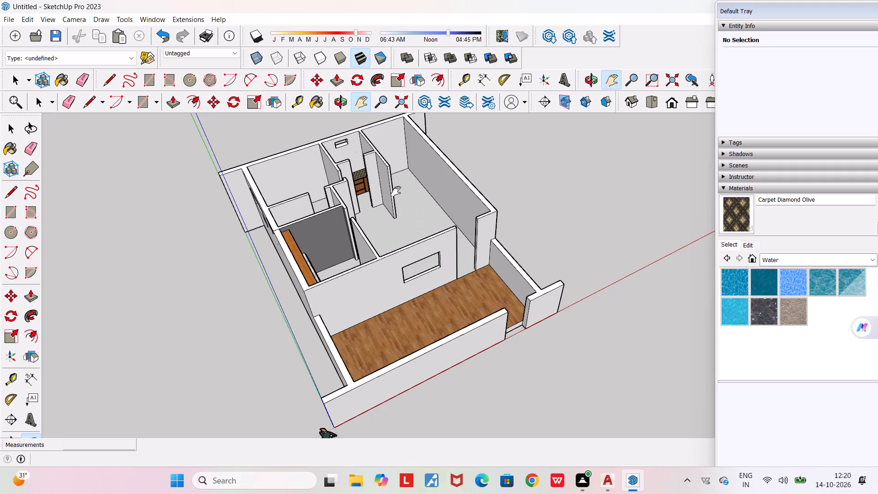
scroll(358, 196, up, 2)
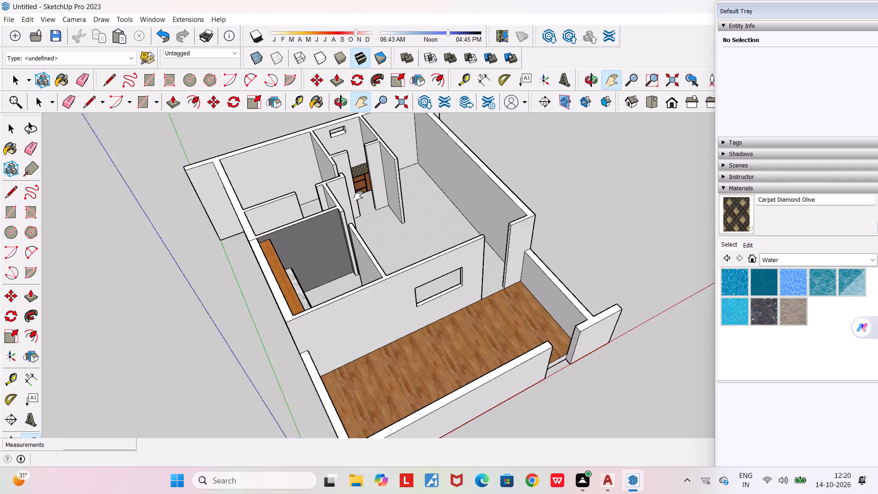
scroll(358, 196, up, 4)
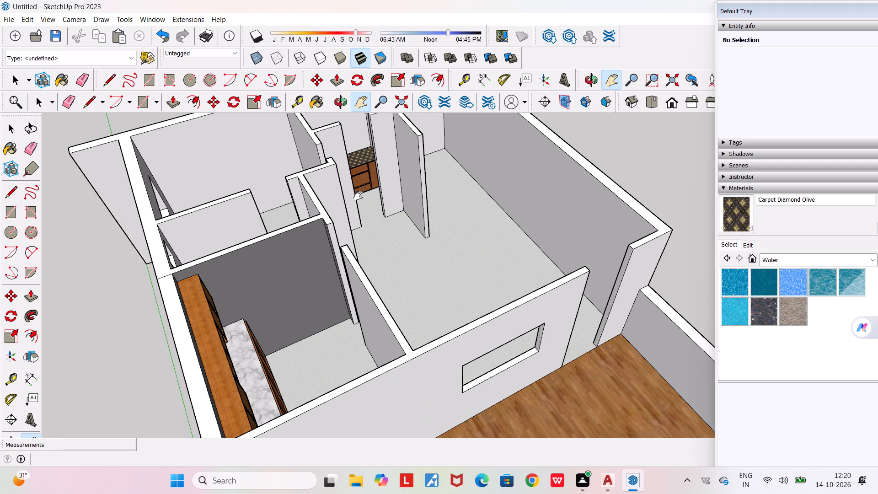
middle_drag(347, 209, 175, 244)
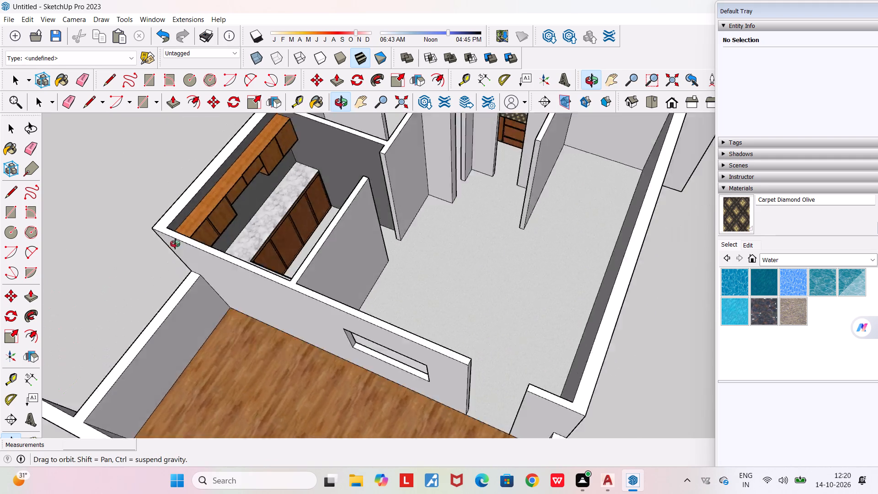
middle_drag(175, 244, 266, 229)
scroll(266, 229, down, 4)
middle_drag(331, 254, 237, 230)
scroll(237, 230, down, 6)
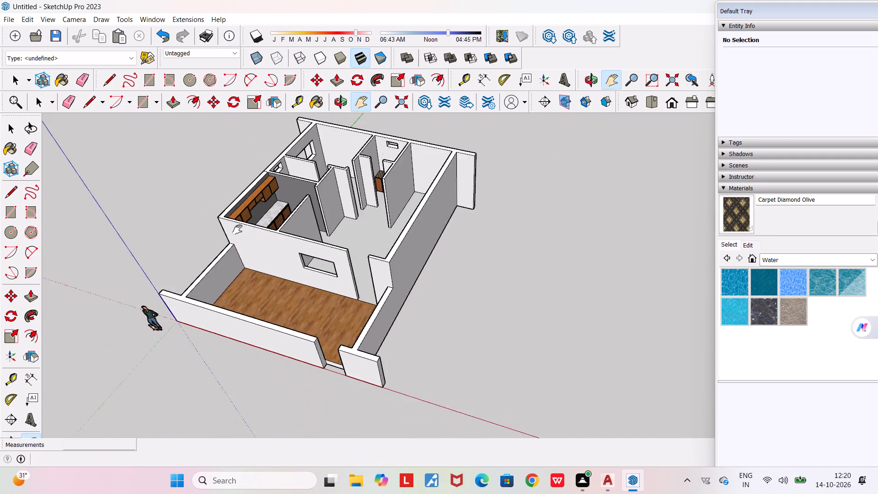
scroll(237, 230, down, 3)
scroll(293, 168, up, 9)
middle_drag(321, 303, 418, 434)
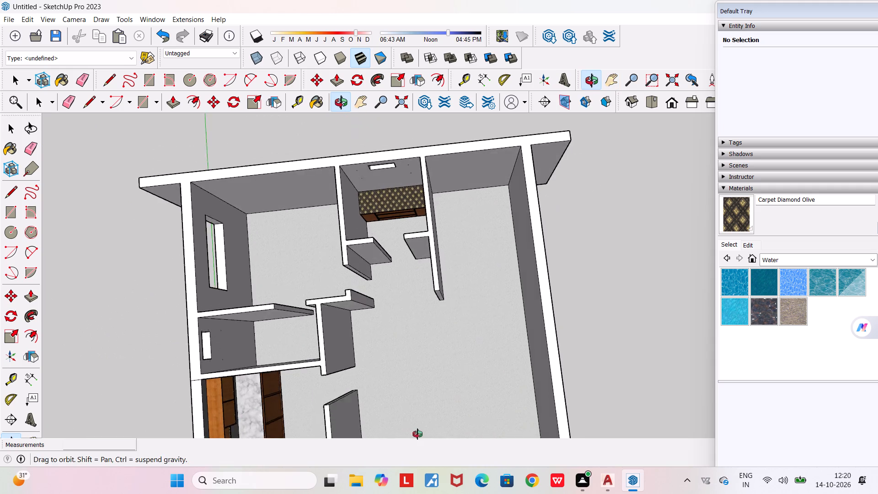
middle_drag(418, 434, 418, 435)
scroll(251, 231, up, 4)
middle_drag(250, 231, 322, 154)
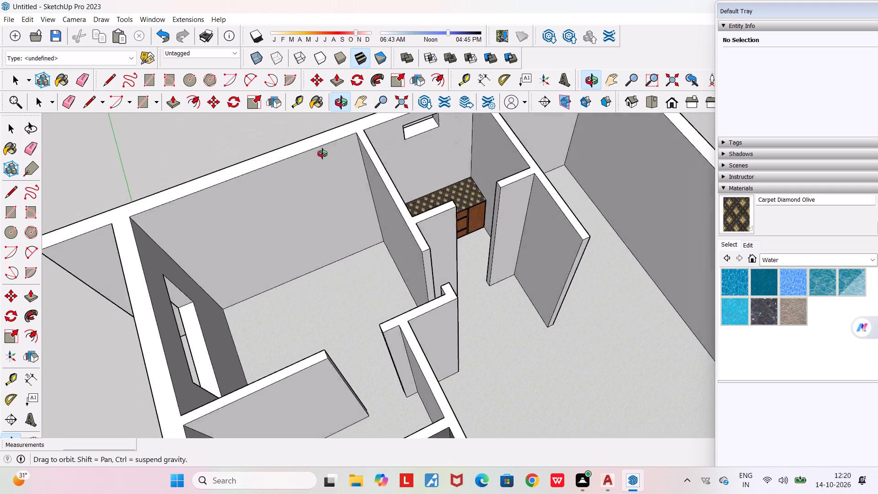
middle_drag(322, 154, 613, 67)
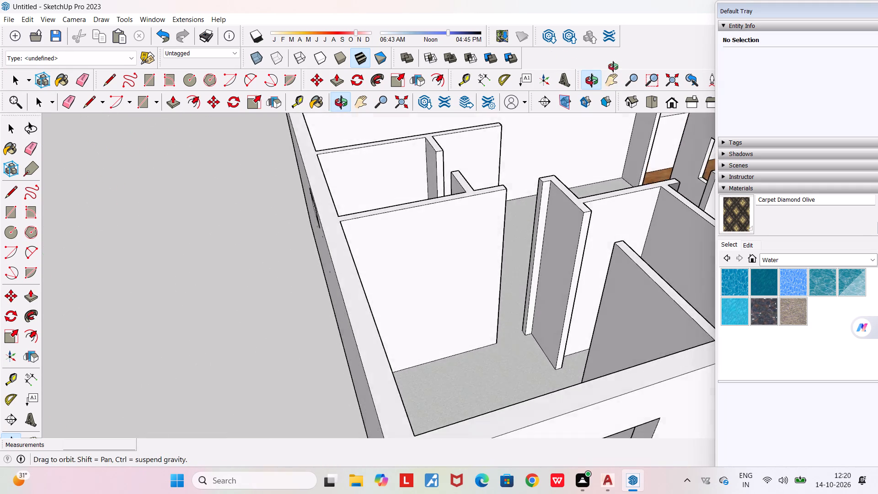
middle_drag(613, 67, 575, 44)
scroll(436, 192, up, 3)
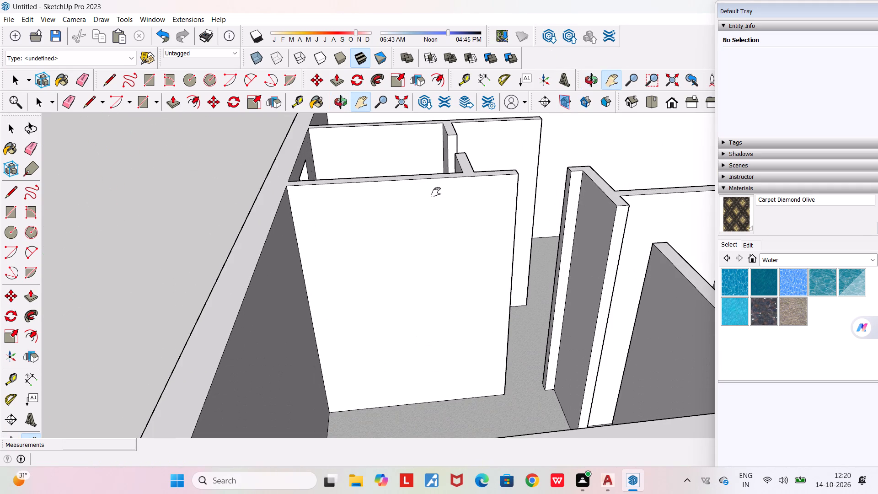
middle_drag(421, 195, 409, 187)
scroll(409, 187, down, 16)
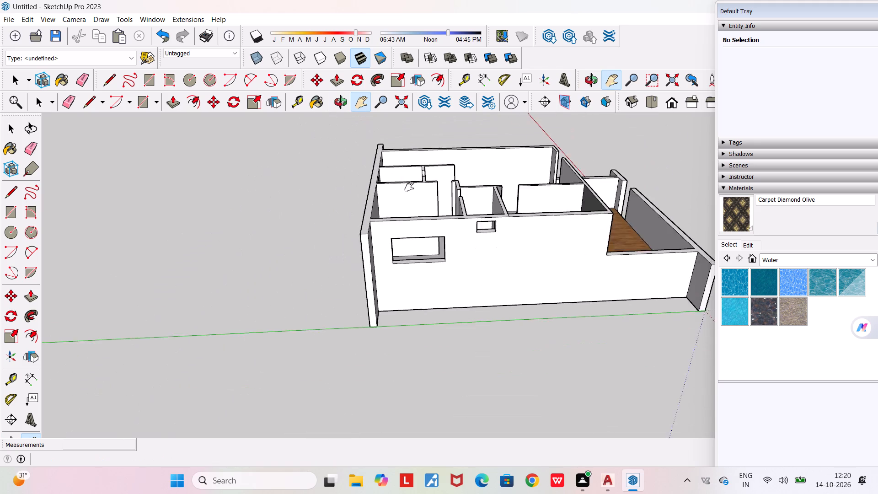
scroll(409, 187, down, 4)
middle_drag(578, 334, 59, 308)
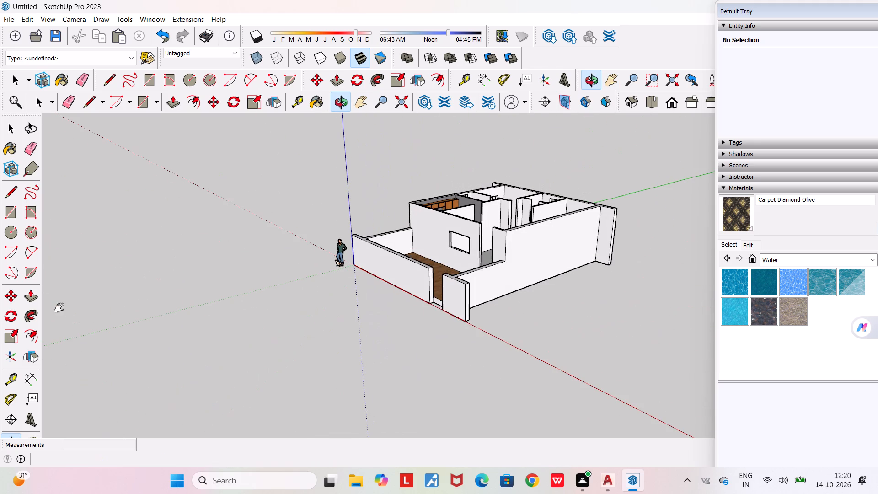
Examine the whole house from all sides, including the outer walls, the wood-floored area and the partitioned rooms.
middle_drag(592, 344, 588, 369)
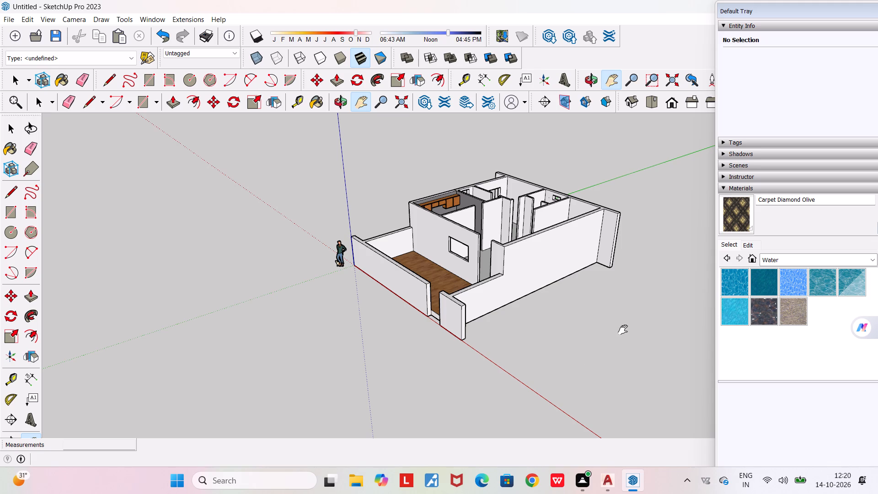
middle_drag(619, 355, 736, 389)
scroll(598, 317, up, 4)
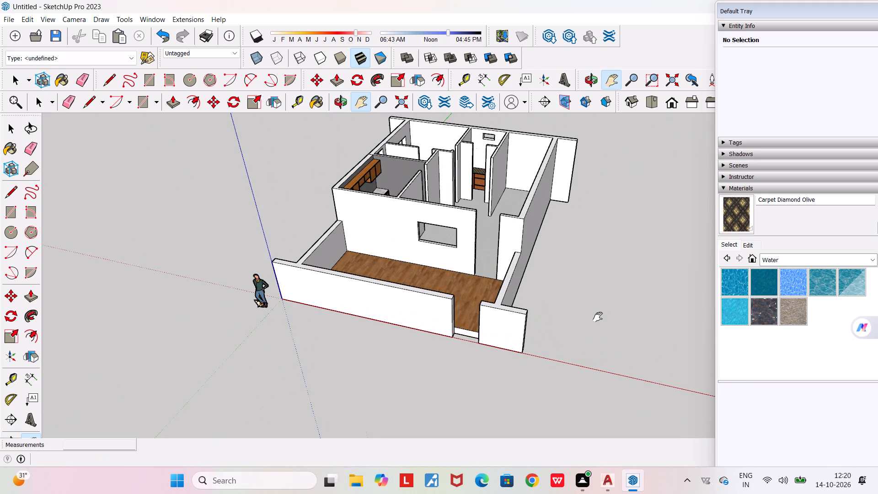
middle_drag(598, 317, 343, 320)
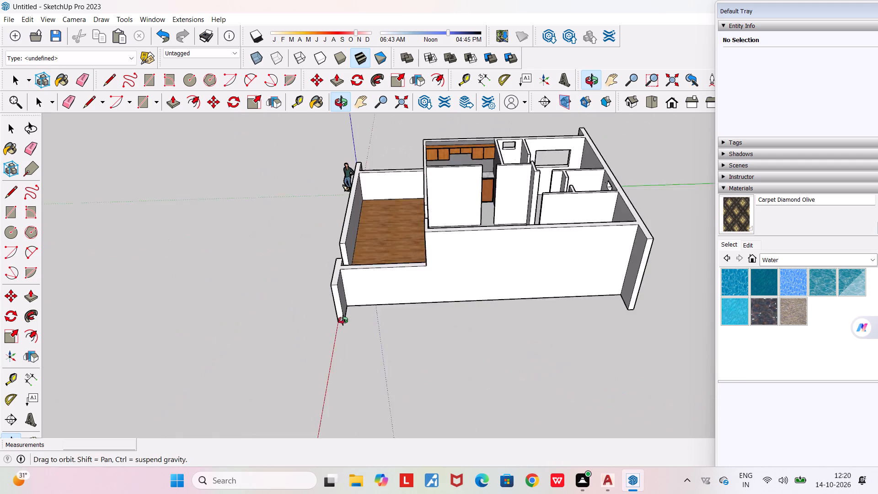
middle_drag(343, 320, 344, 321)
scroll(344, 321, down, 4)
middle_drag(383, 359, 392, 363)
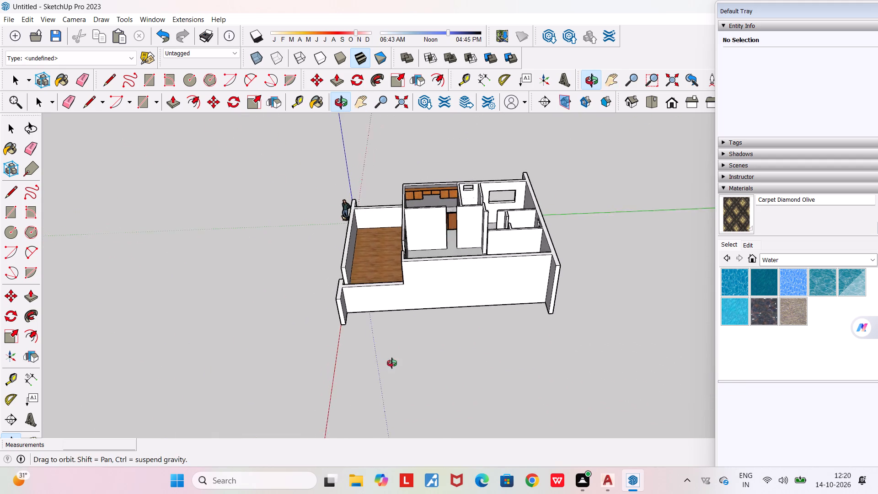
middle_drag(392, 363, 877, 403)
middle_drag(347, 346, 370, 361)
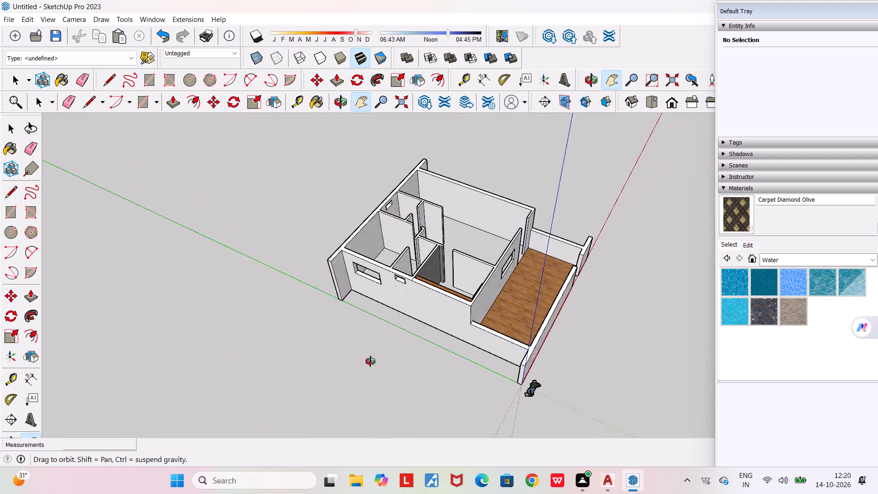
middle_drag(370, 361, 532, 424)
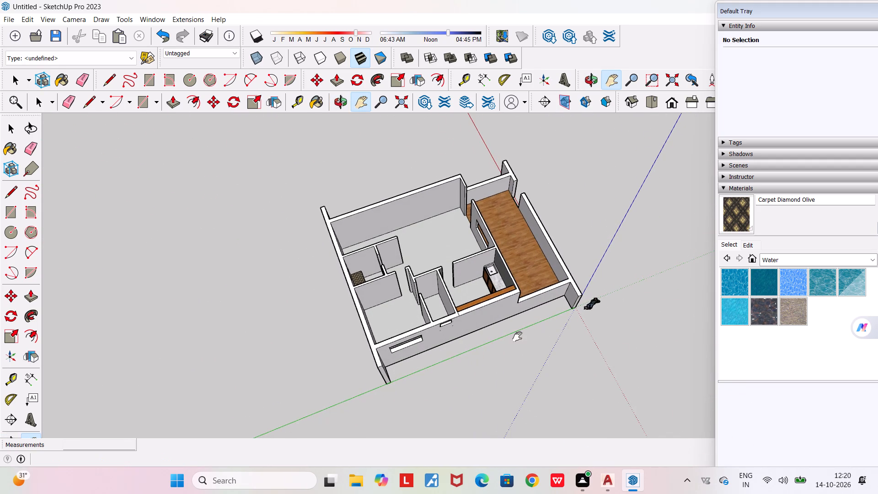
Examine the room layout from above and the partition walls and window openings from the rear side.
middle_drag(367, 156, 367, 225)
scroll(366, 225, down, 4)
drag(367, 166, 389, 249)
scroll(368, 224, up, 5)
middle_drag(368, 224, 347, 174)
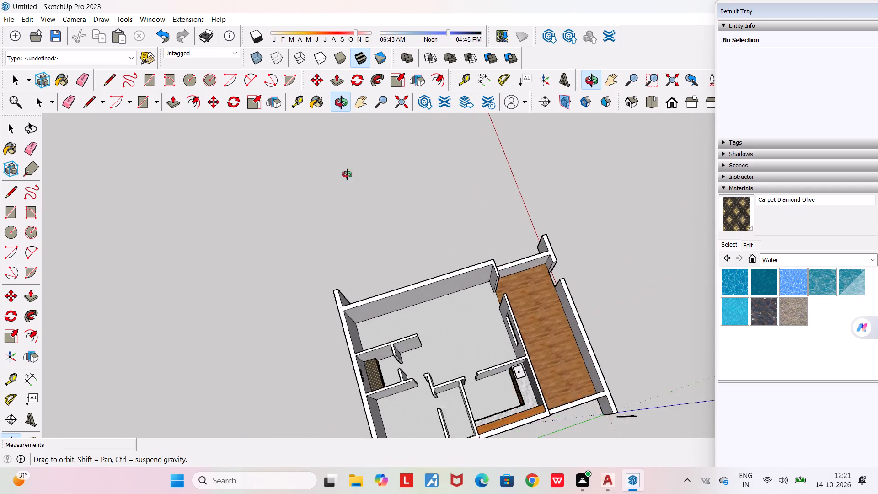
middle_drag(347, 174, 349, 54)
drag(410, 218, 397, 193)
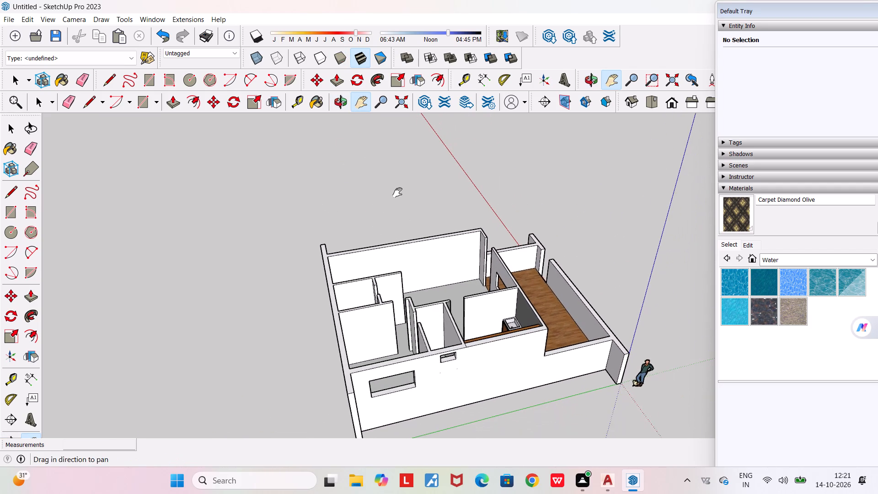
middle_drag(397, 193, 364, 134)
scroll(391, 222, up, 3)
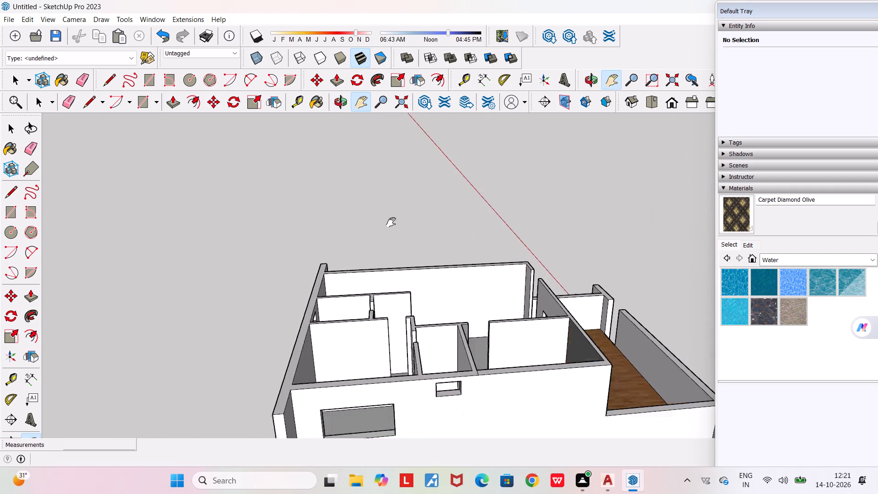
scroll(391, 222, up, 7)
middle_drag(391, 222, 309, 205)
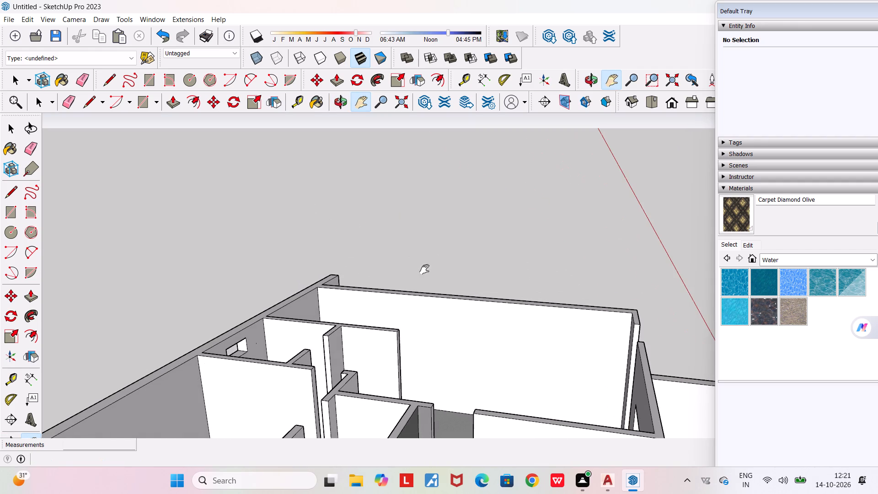
Draw a rectangle about 11 7/8" by 4' 11 1/8" on the open ground outside the house, along the red axis.
scroll(516, 248, up, 10)
scroll(477, 279, up, 9)
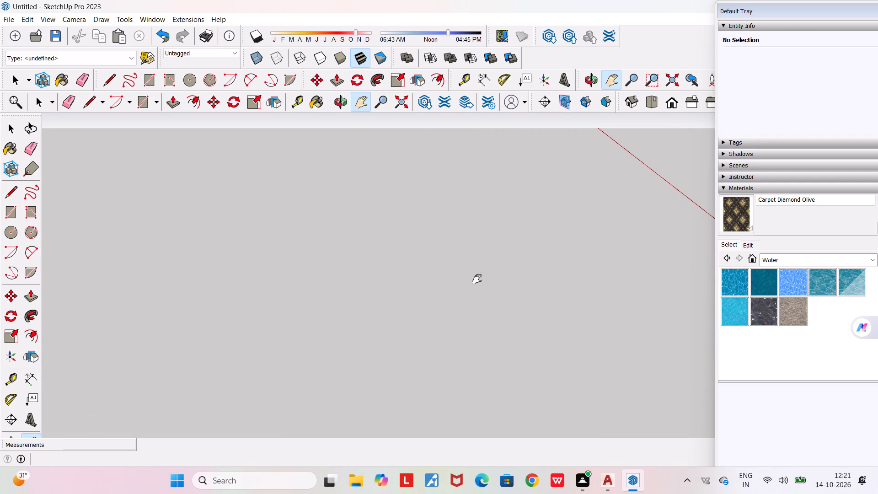
middle_drag(486, 247, 316, 285)
scroll(316, 285, down, 10)
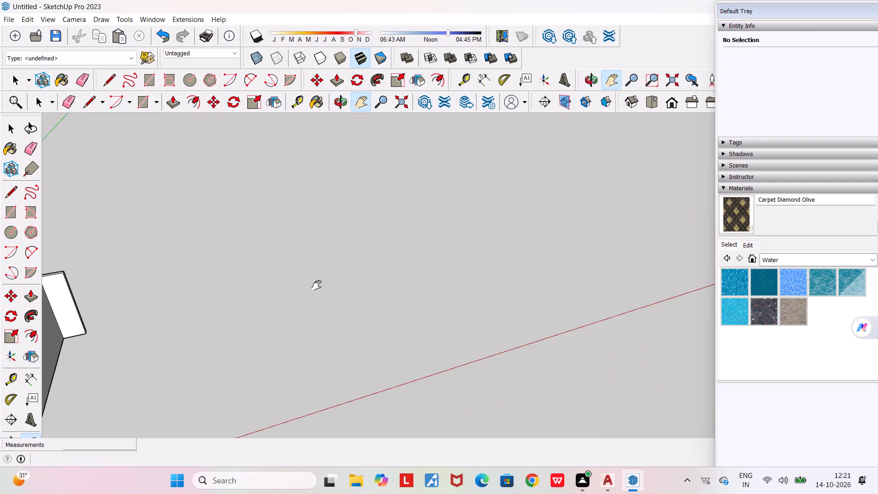
scroll(316, 285, down, 6)
scroll(207, 420, up, 4)
scroll(181, 390, up, 3)
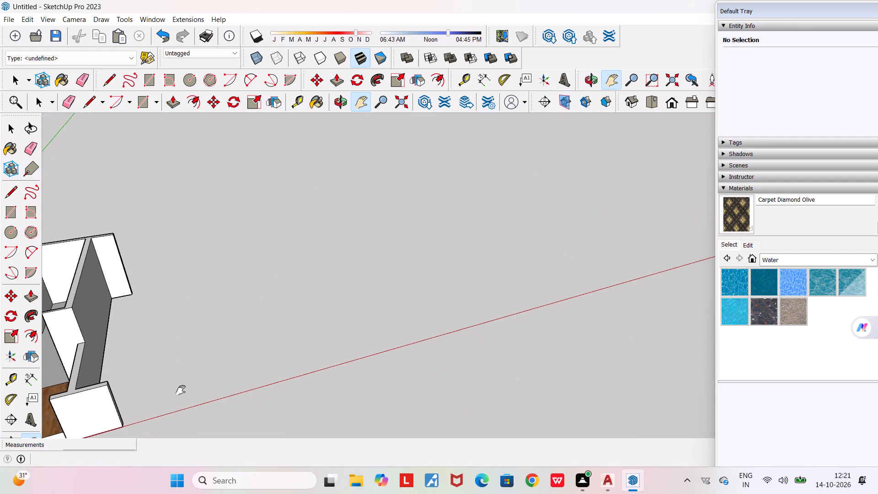
click(149, 102)
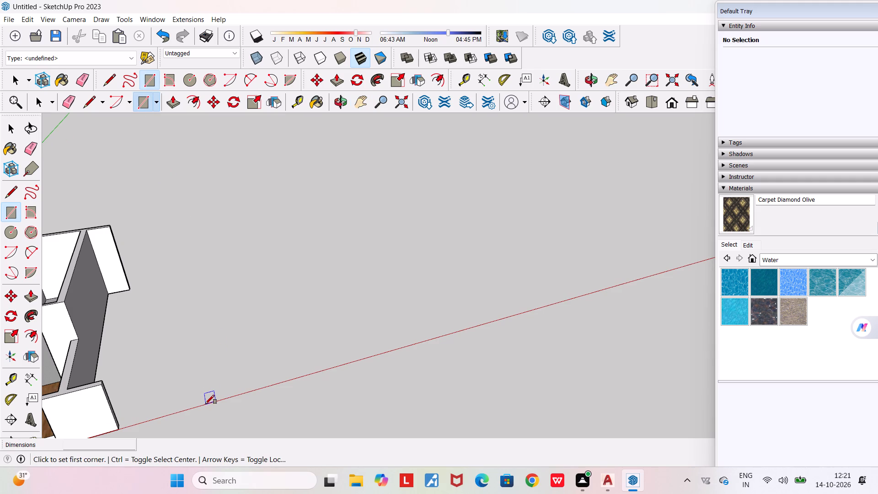
scroll(208, 406, up, 5)
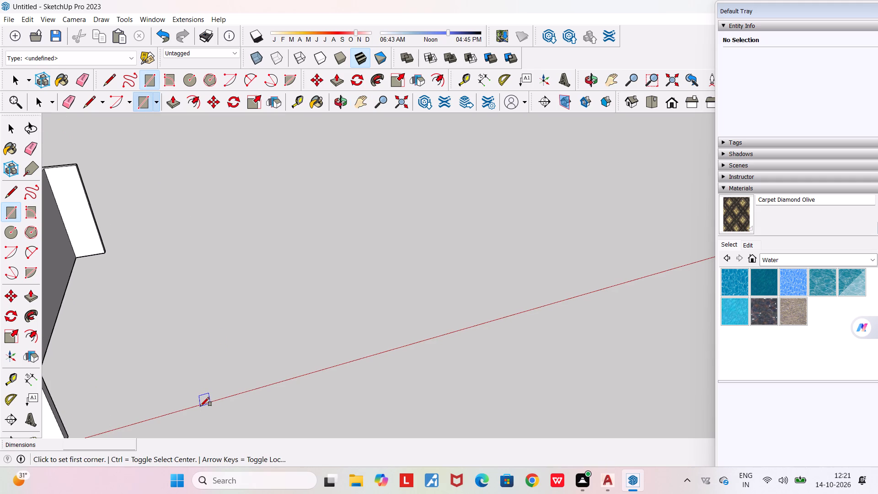
click(199, 405)
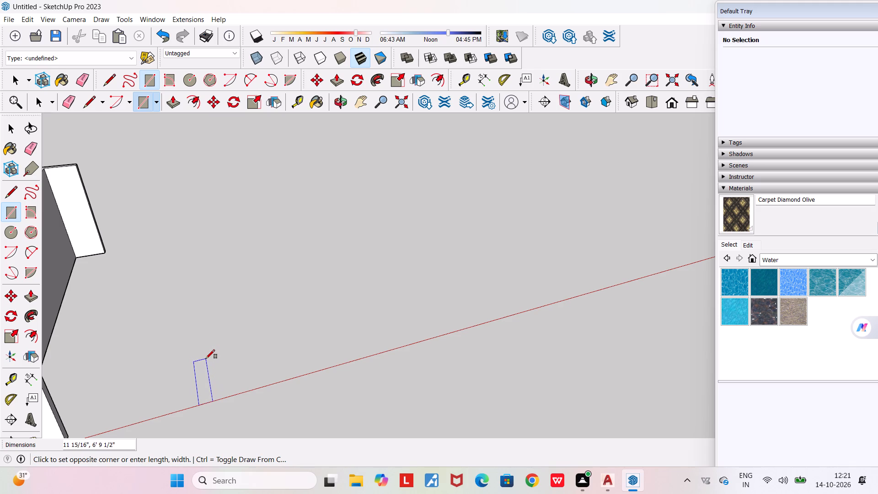
click(208, 367)
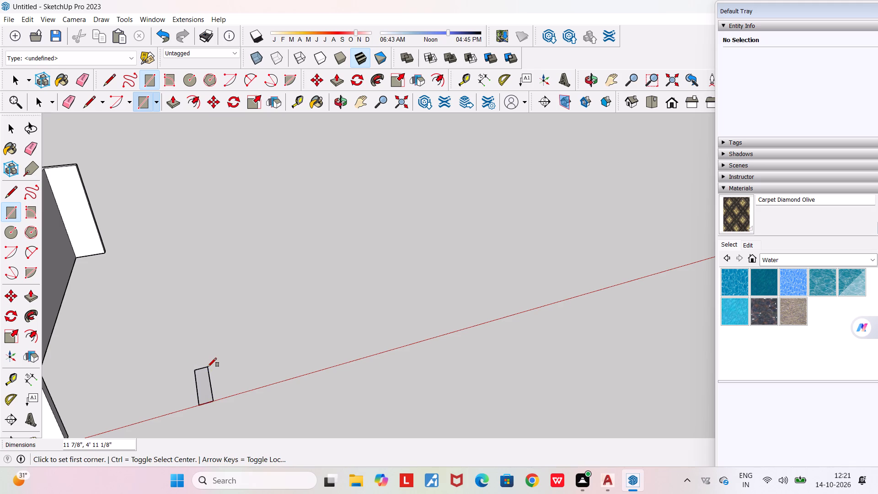
Push/Pull the new ground rectangle up about 7 13/16" into a solid block.
click(171, 103)
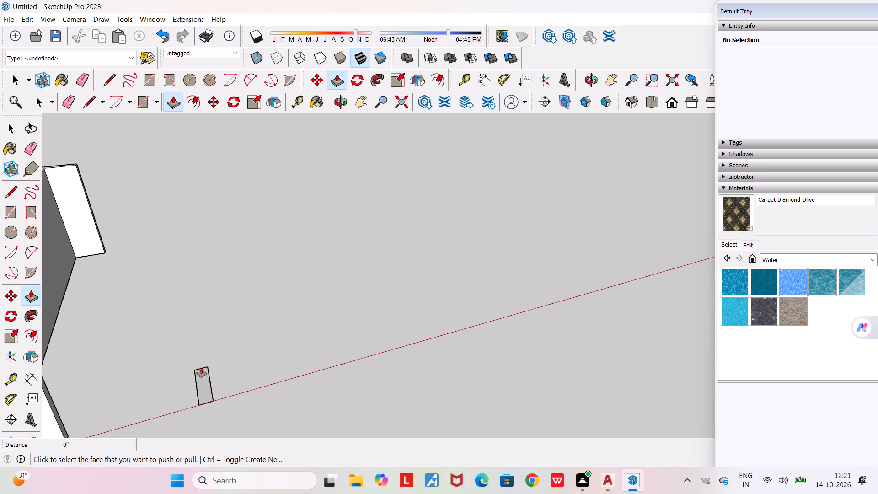
click(203, 368)
scroll(203, 360, up, 1)
middle_drag(203, 360, 226, 317)
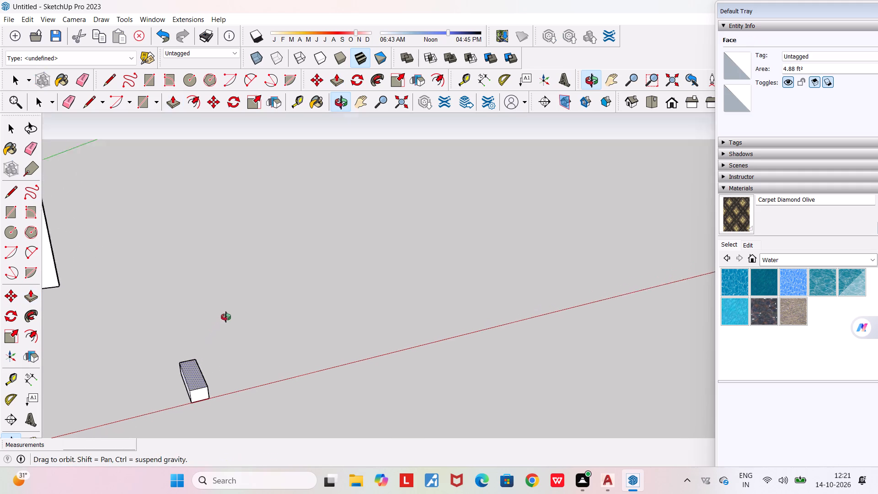
middle_drag(226, 317, 242, 290)
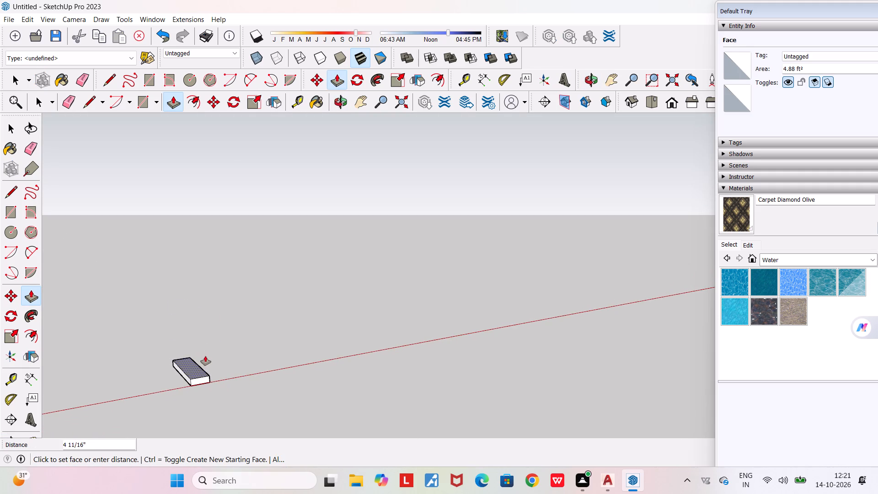
click(208, 352)
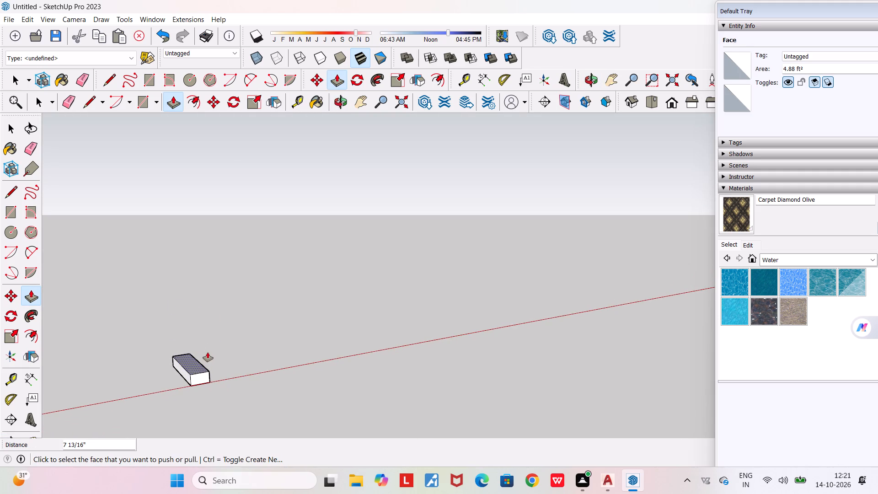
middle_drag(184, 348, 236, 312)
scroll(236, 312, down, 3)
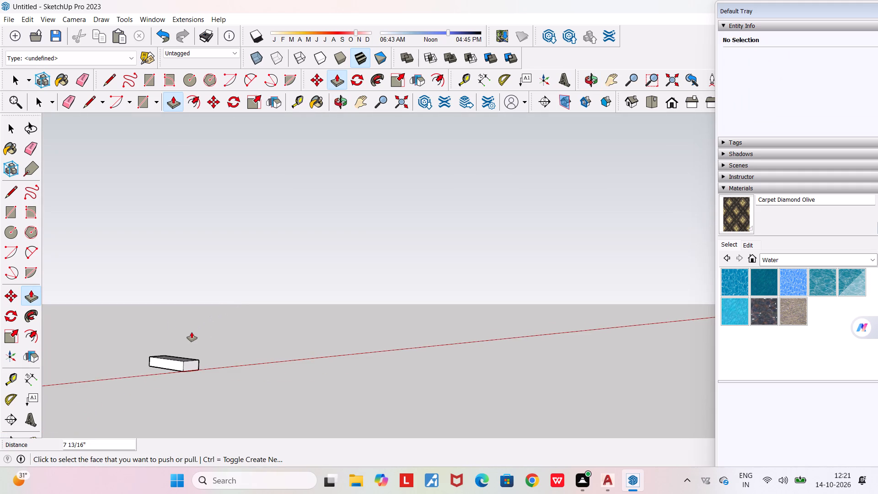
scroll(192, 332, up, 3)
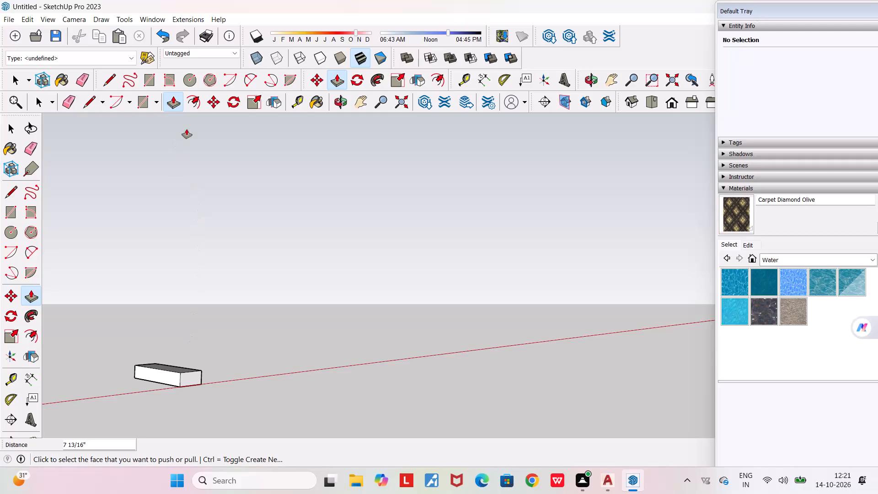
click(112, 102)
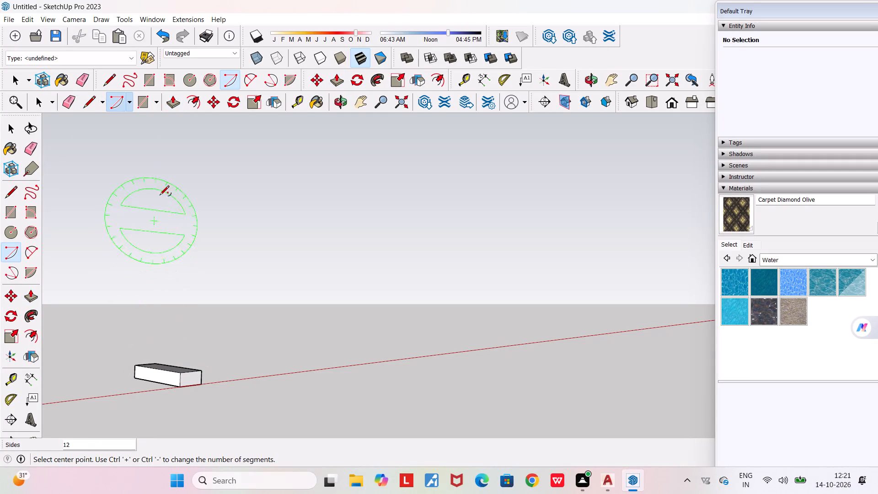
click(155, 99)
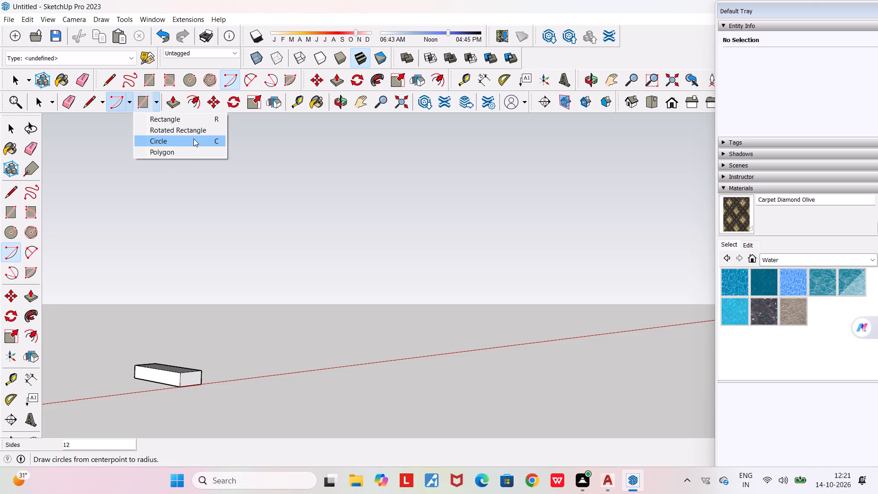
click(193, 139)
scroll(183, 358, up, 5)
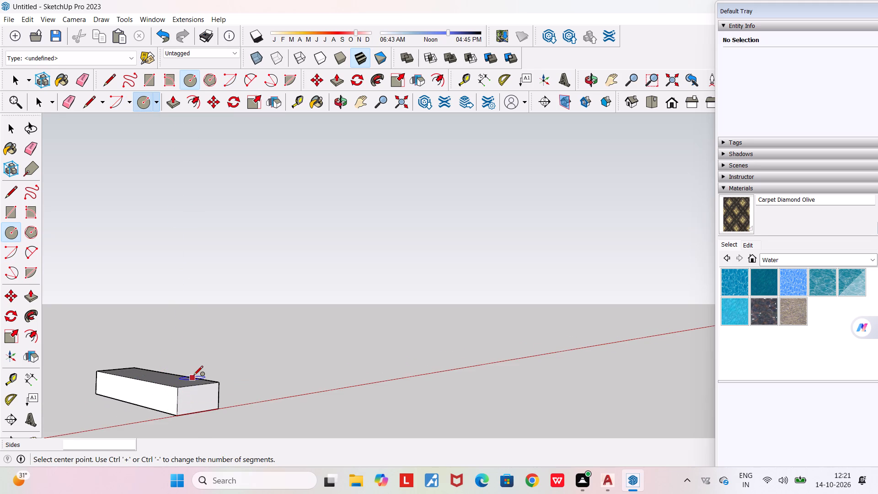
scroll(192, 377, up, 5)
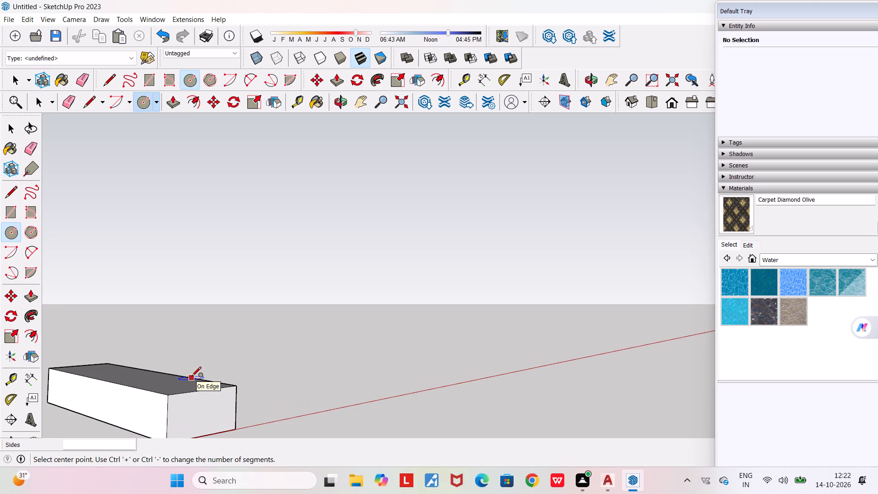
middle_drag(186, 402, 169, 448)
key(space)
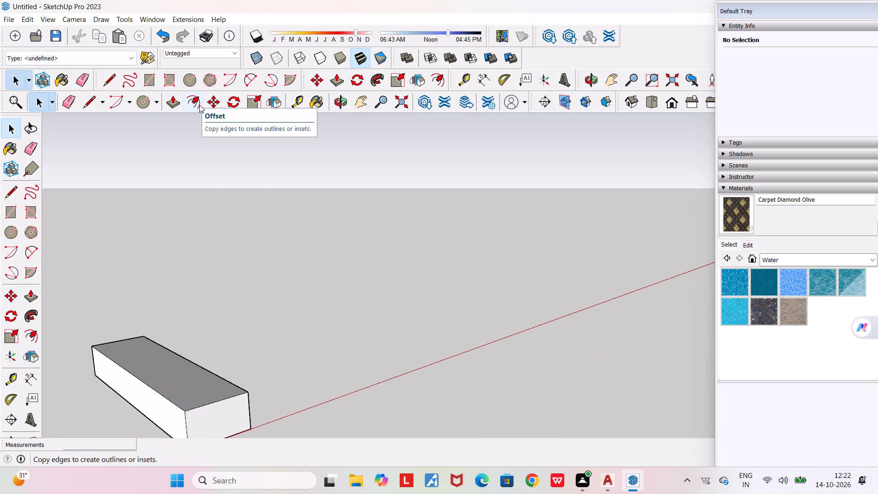
Draw a 4" vertical line upward from each of the two top corners at the block's end on the red axis.
click(111, 83)
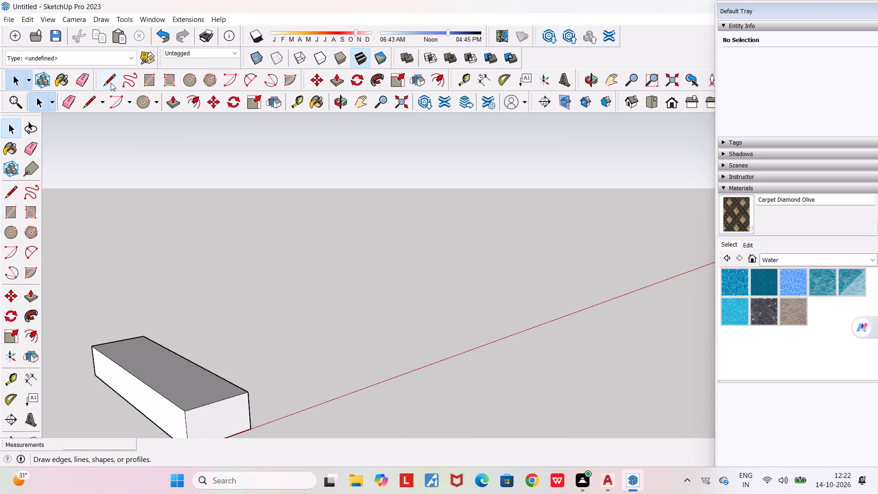
click(186, 411)
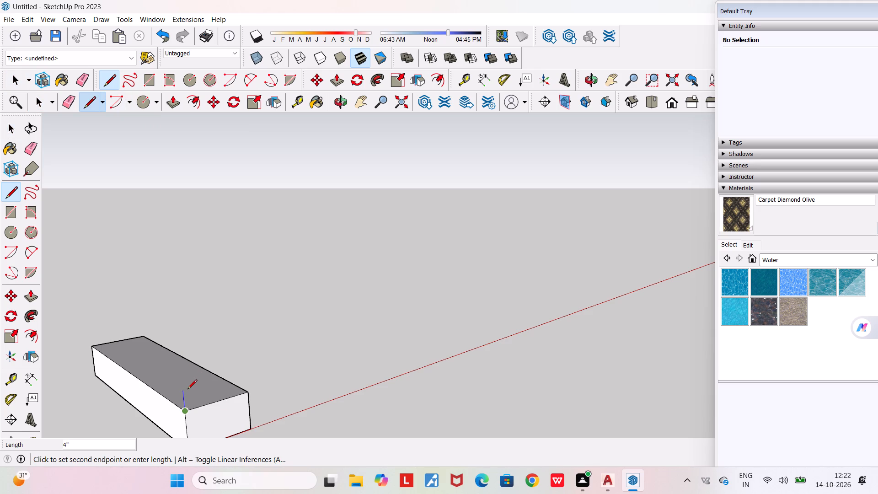
click(187, 390)
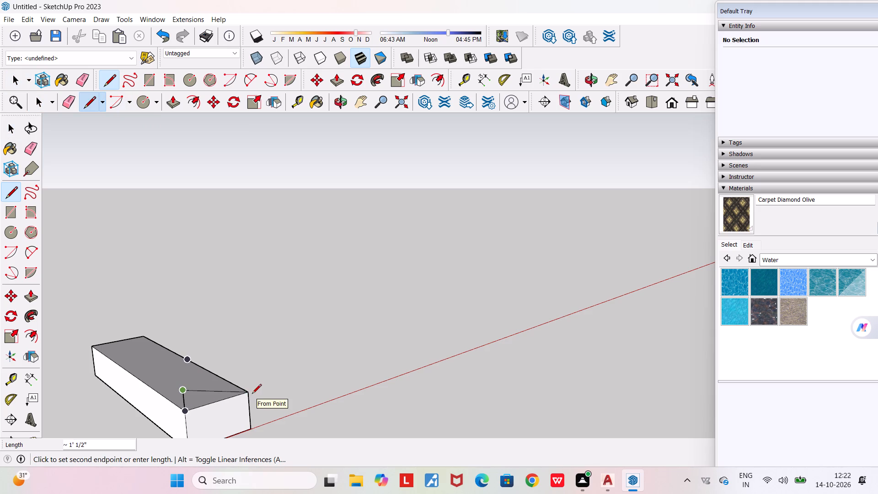
key(space)
click(111, 79)
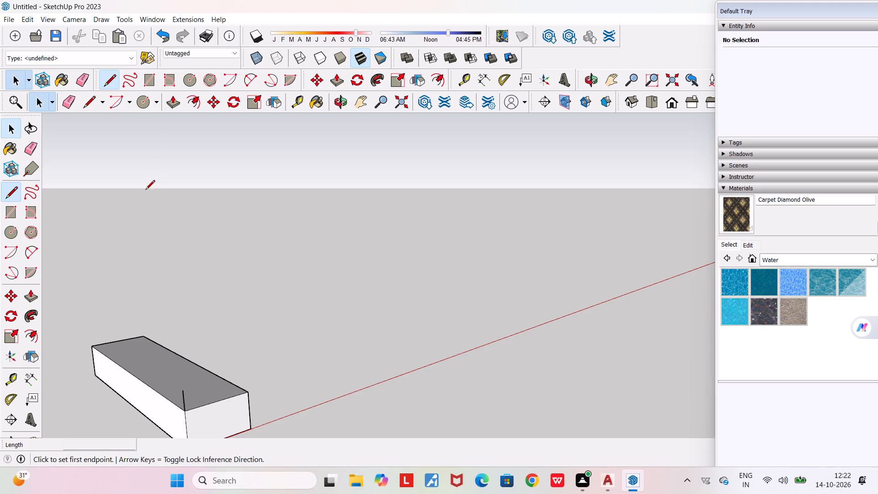
click(249, 390)
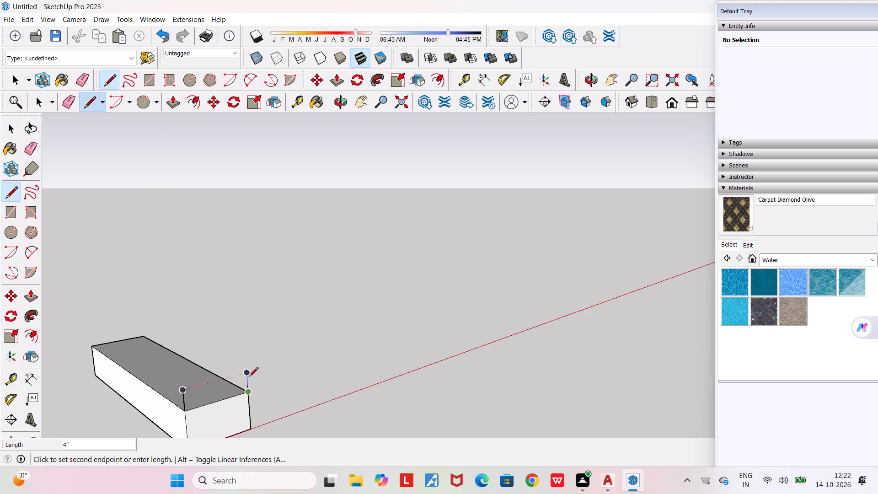
click(246, 372)
key(space)
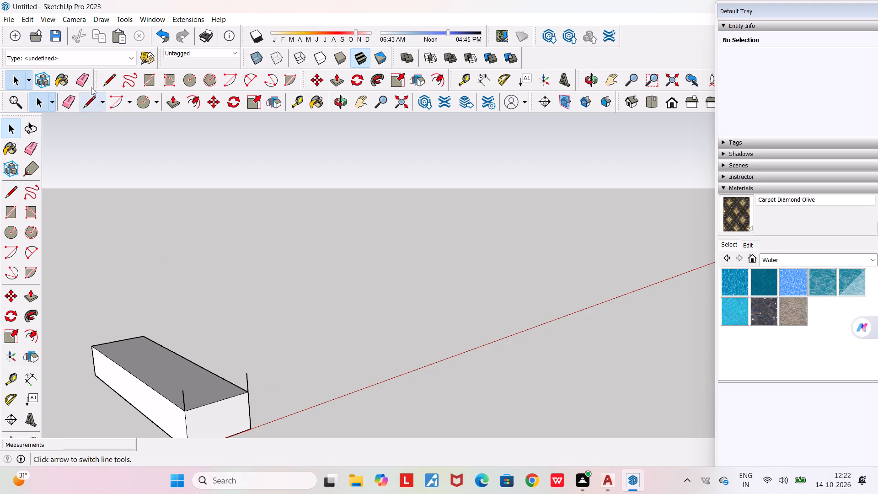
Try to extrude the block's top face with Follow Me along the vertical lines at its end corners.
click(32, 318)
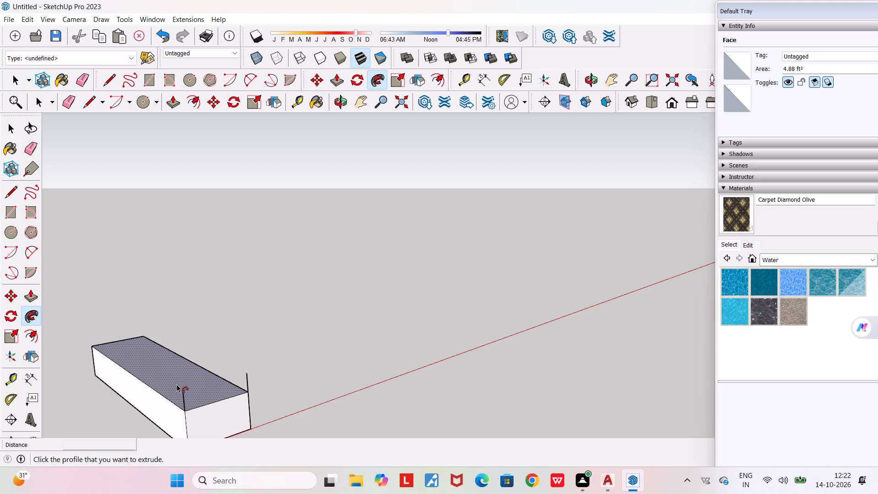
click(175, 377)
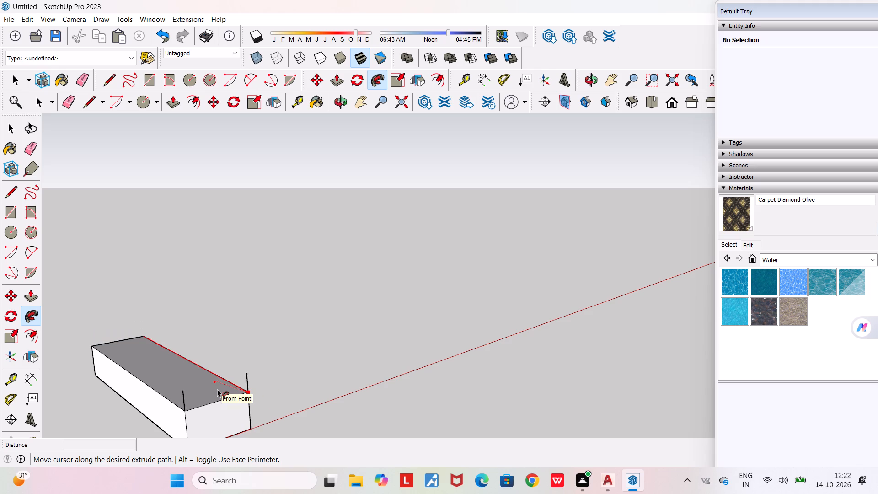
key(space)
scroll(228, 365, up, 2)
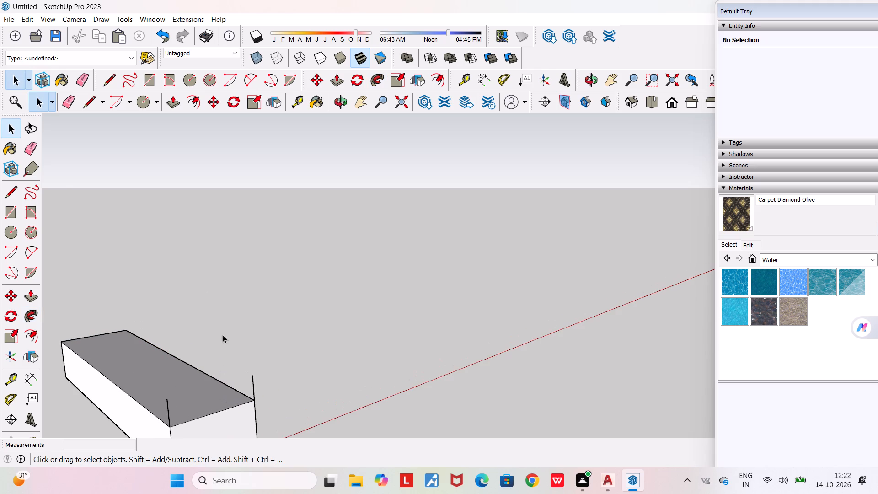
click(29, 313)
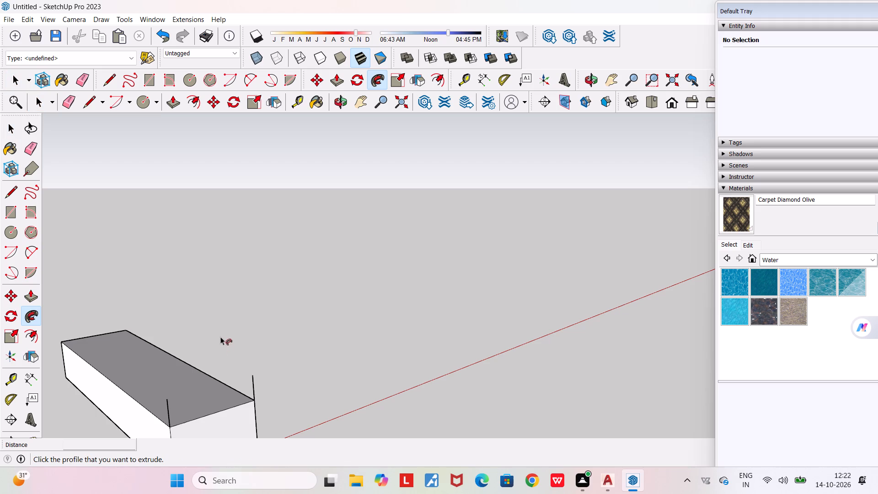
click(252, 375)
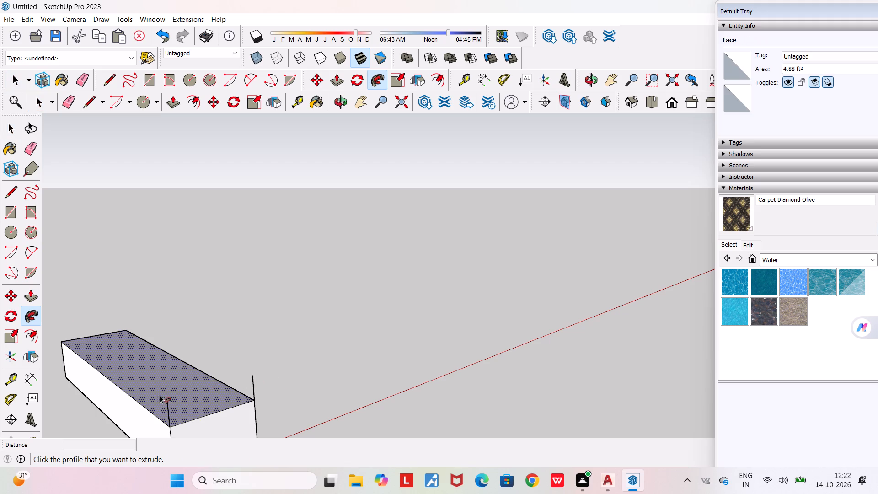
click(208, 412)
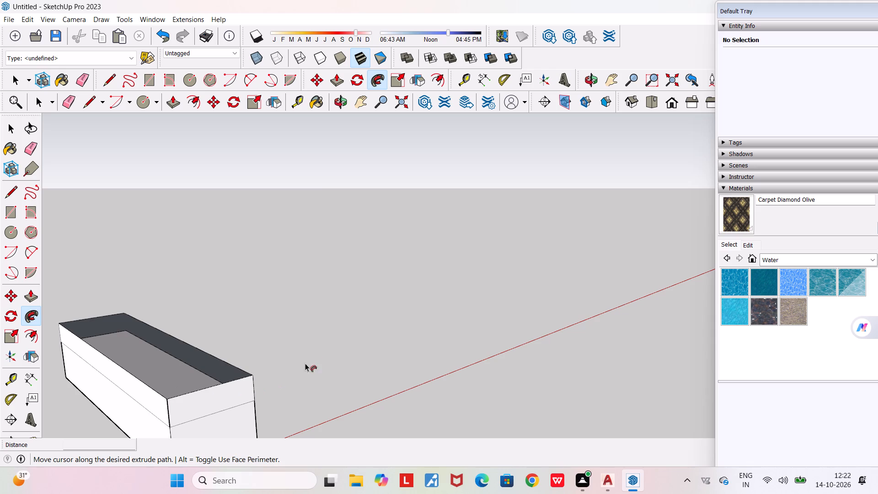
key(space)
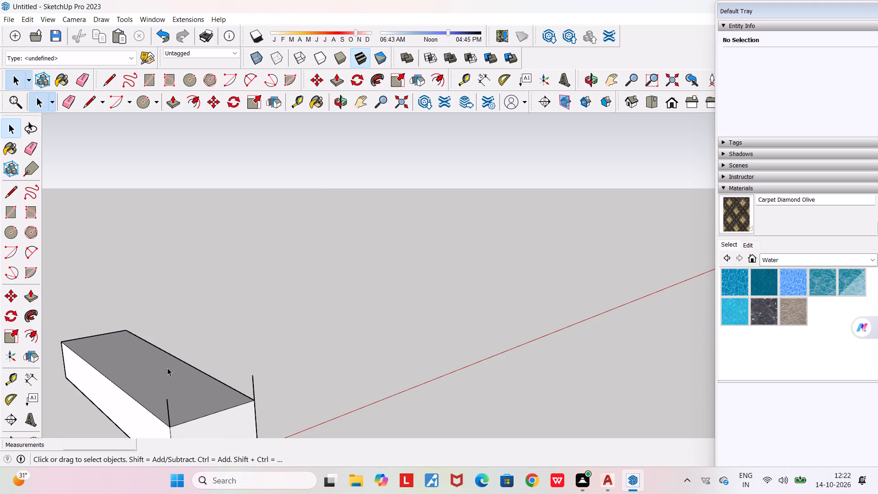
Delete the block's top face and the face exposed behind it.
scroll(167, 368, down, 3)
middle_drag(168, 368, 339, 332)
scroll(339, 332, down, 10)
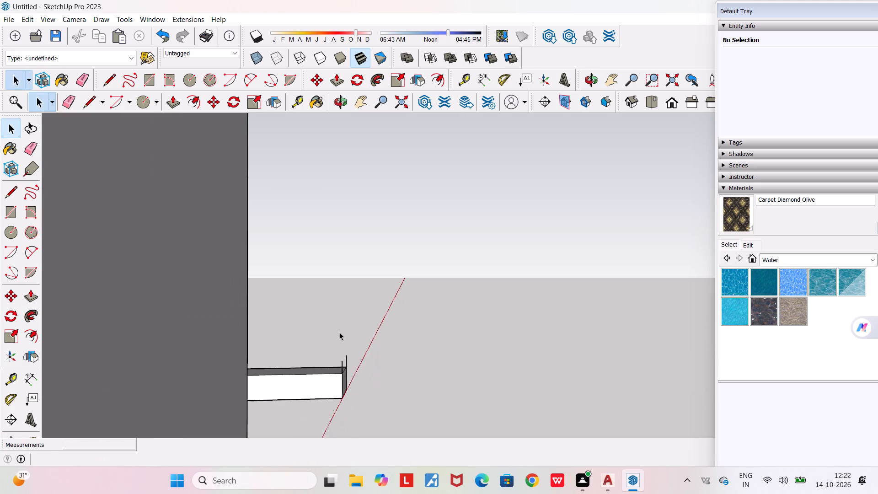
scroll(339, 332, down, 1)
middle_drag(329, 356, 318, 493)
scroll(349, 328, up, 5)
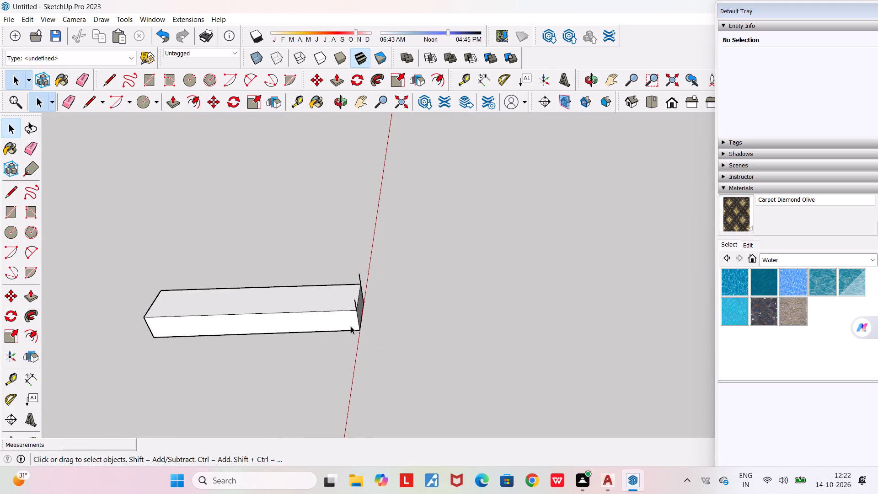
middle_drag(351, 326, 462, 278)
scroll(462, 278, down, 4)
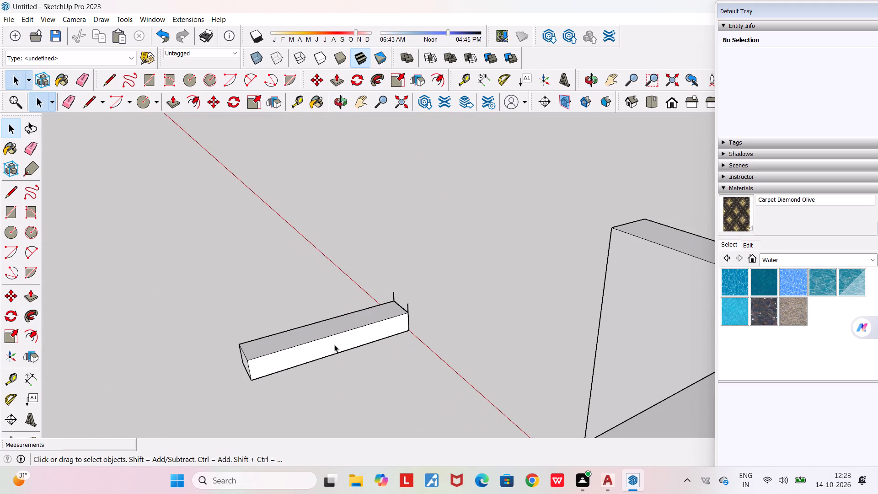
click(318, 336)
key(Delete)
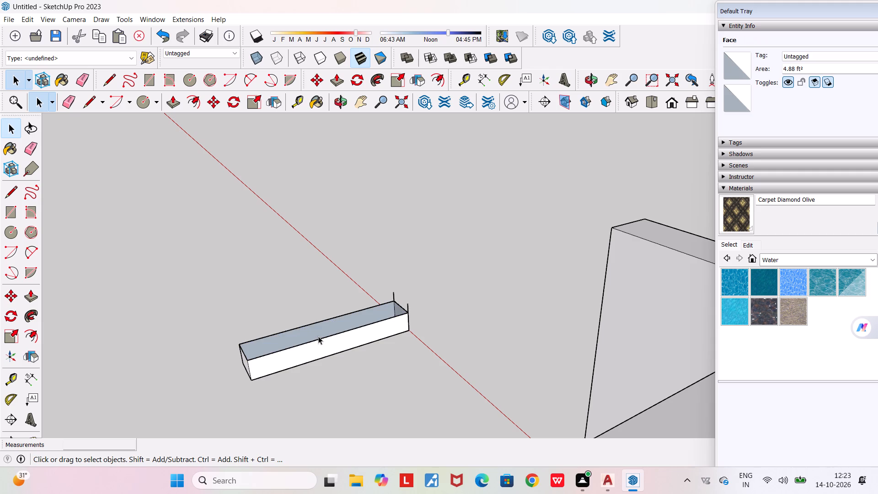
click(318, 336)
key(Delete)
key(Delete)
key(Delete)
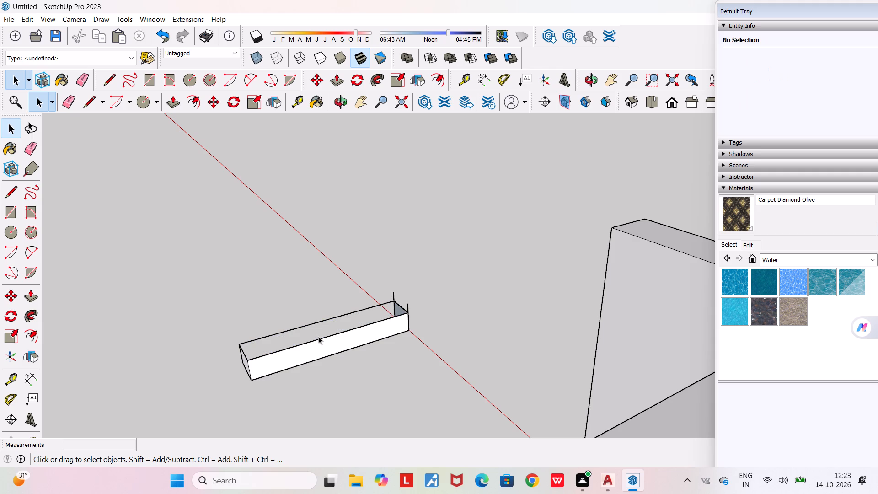
Undo the face deletions, the two vertical lines, the Push/Pull and the ground rectangle, removing the block entirely.
key(ctrl+z)
key(ctrl+z)
key(ctrl+z)
key(ctrl+z)
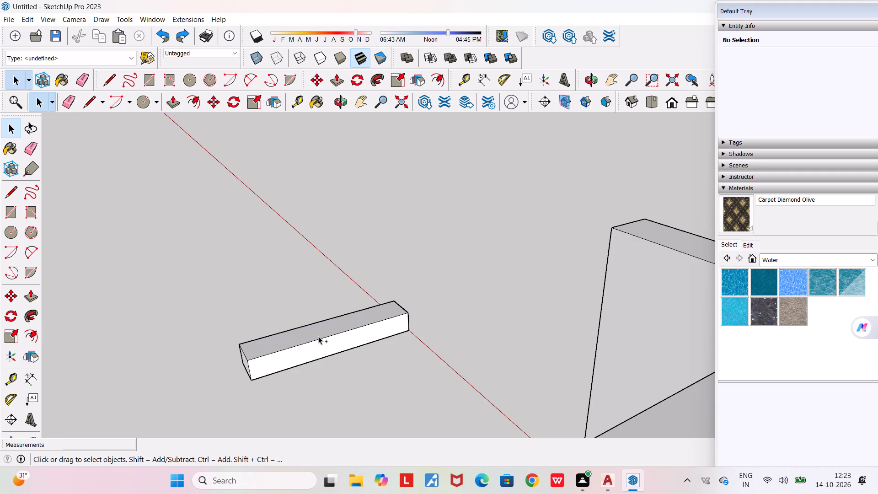
key(ctrl+z)
key(ctrl+z)
Examine the house's rooms and inner partition walls from above the outer wall that has the window openings.
scroll(318, 336, down, 9)
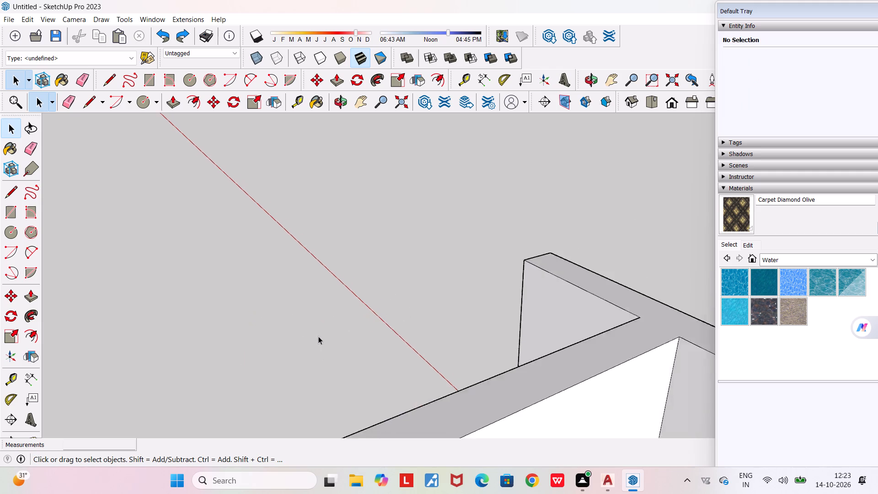
scroll(318, 336, down, 20)
scroll(318, 336, down, 11)
middle_drag(304, 328, 227, 278)
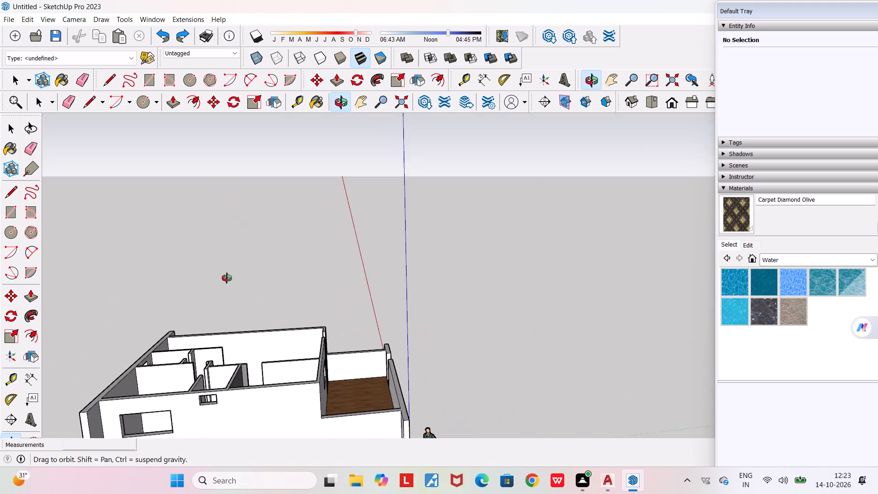
middle_drag(227, 278, 192, 289)
middle_drag(190, 374, 241, 404)
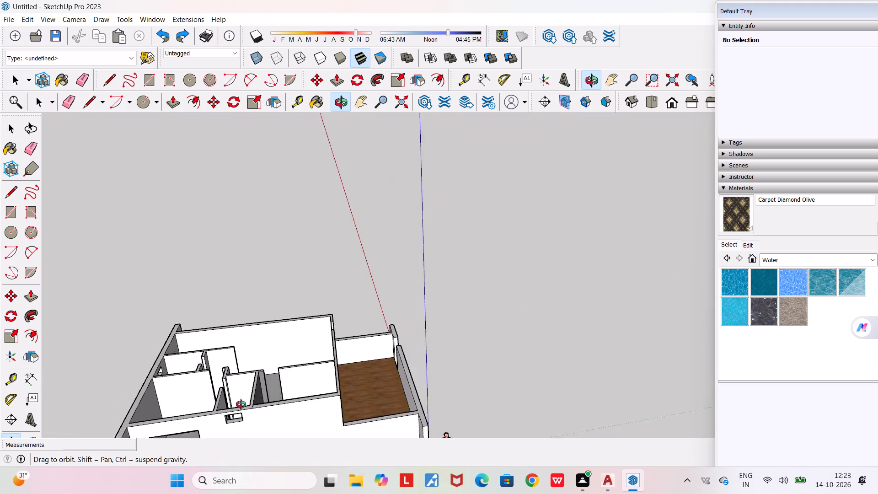
middle_drag(241, 404, 205, 352)
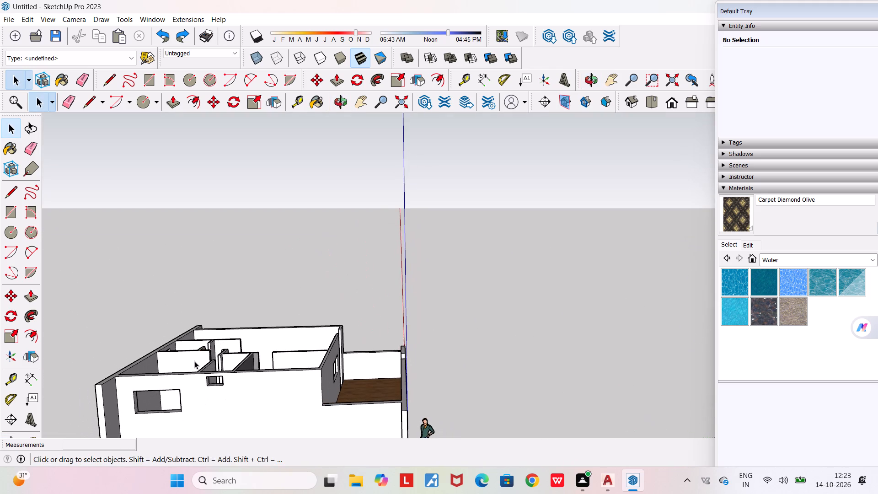
scroll(193, 361, up, 7)
middle_drag(183, 362, 242, 365)
scroll(242, 365, down, 4)
scroll(179, 387, up, 5)
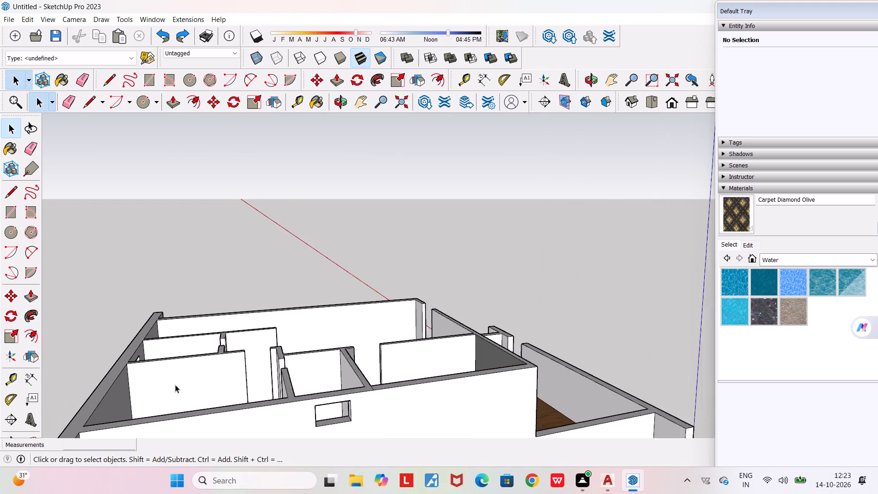
scroll(175, 385, up, 5)
middle_drag(161, 369, 126, 360)
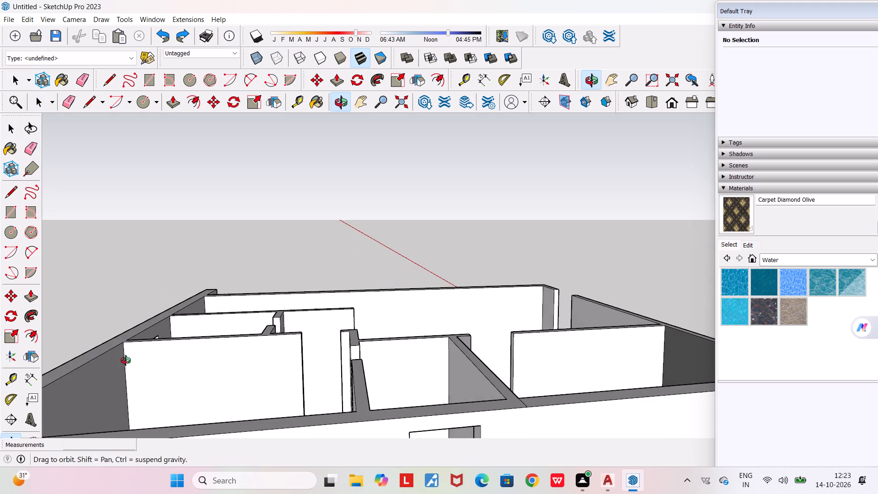
middle_drag(126, 360, 134, 386)
scroll(178, 383, up, 2)
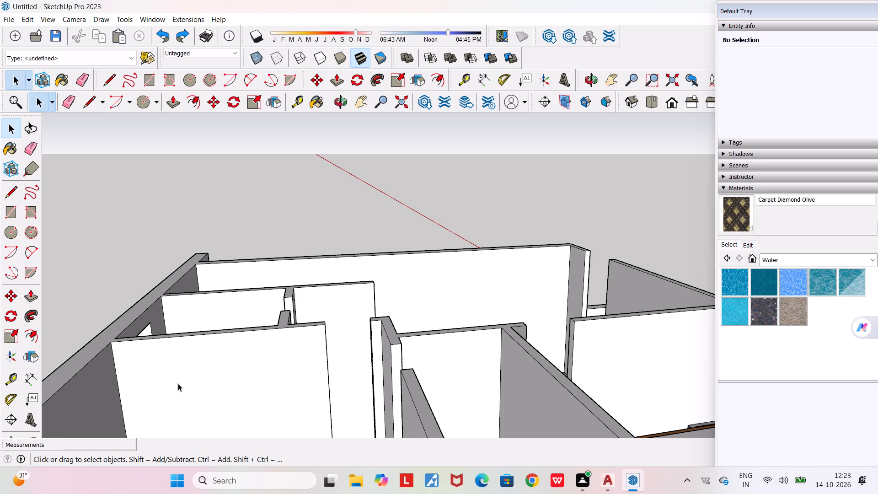
scroll(166, 321, down, 5)
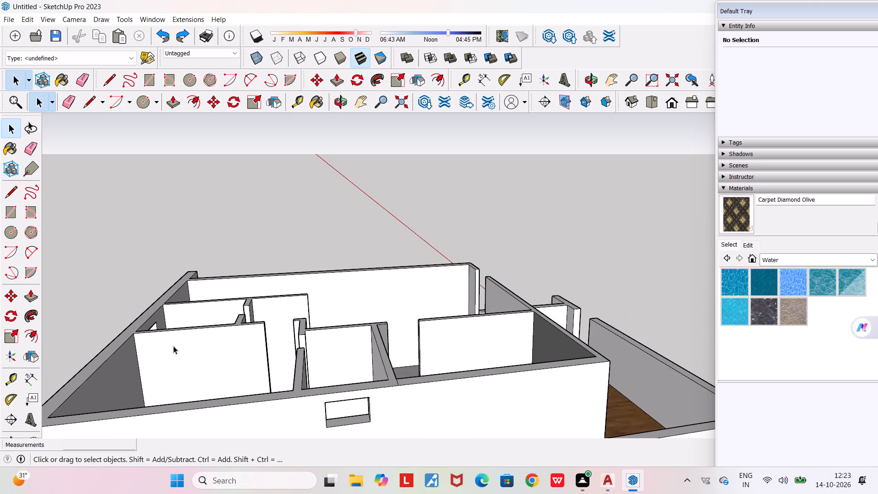
middle_drag(179, 377, 155, 363)
scroll(155, 363, down, 6)
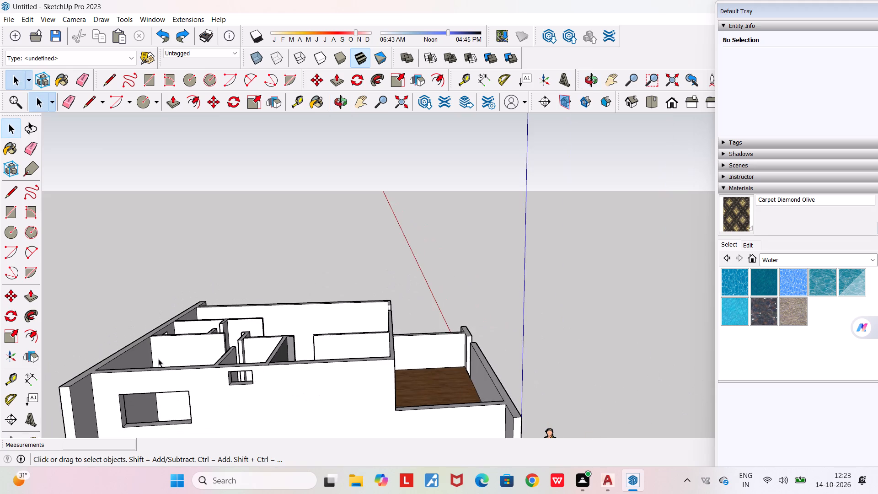
scroll(159, 355, up, 6)
middle_drag(179, 333, 200, 345)
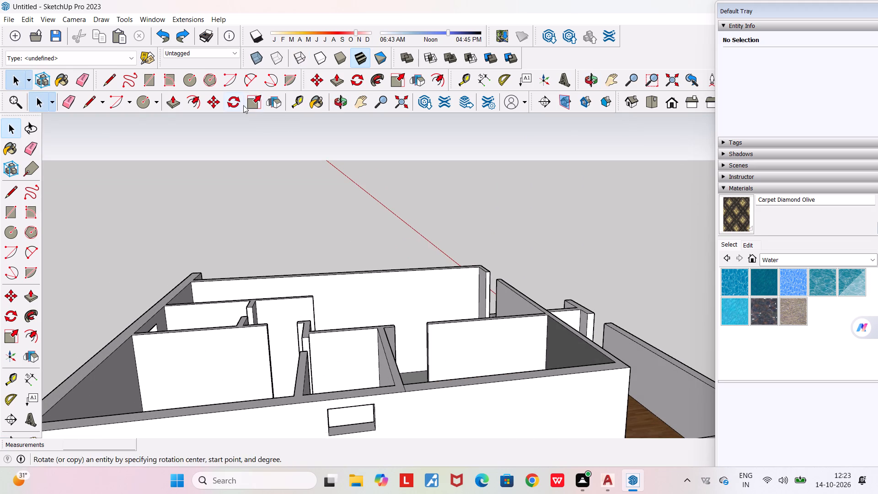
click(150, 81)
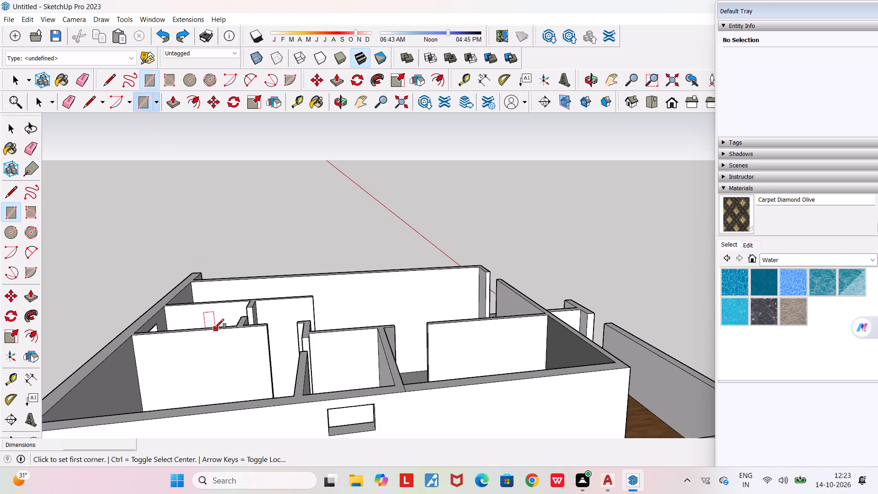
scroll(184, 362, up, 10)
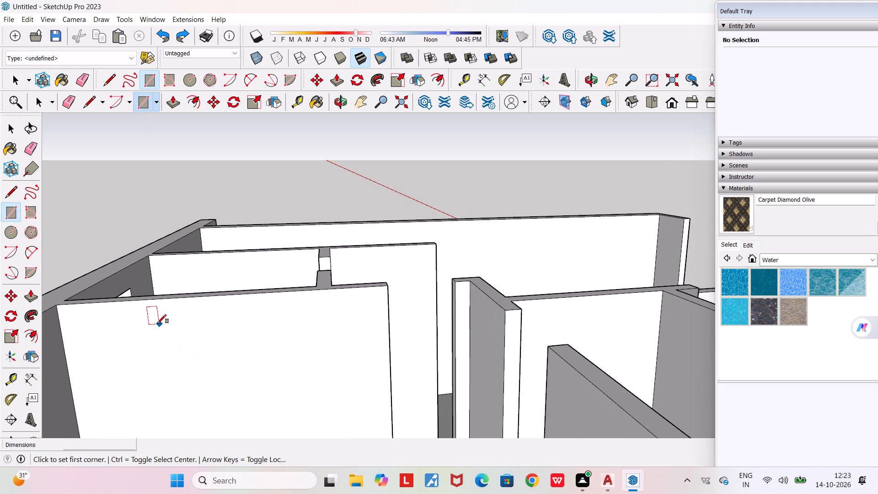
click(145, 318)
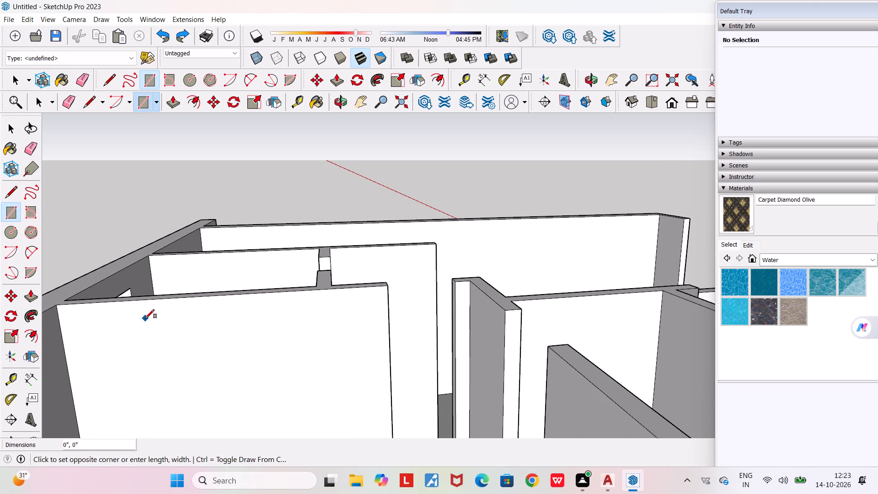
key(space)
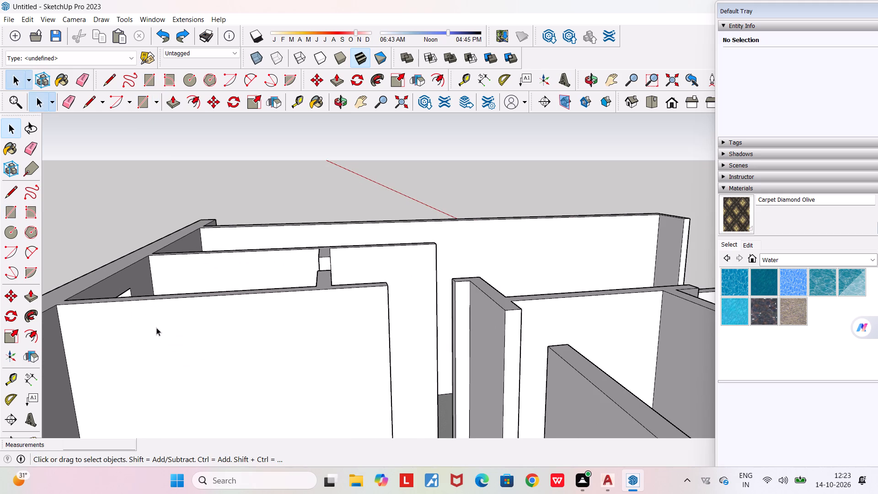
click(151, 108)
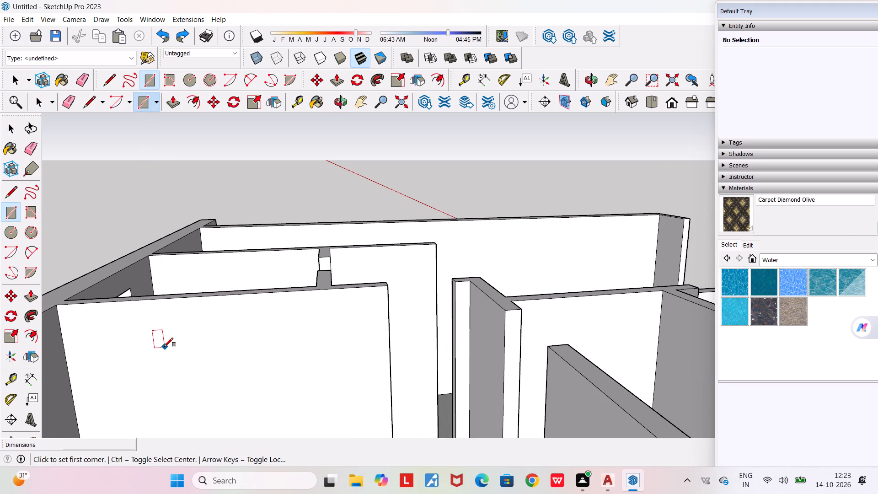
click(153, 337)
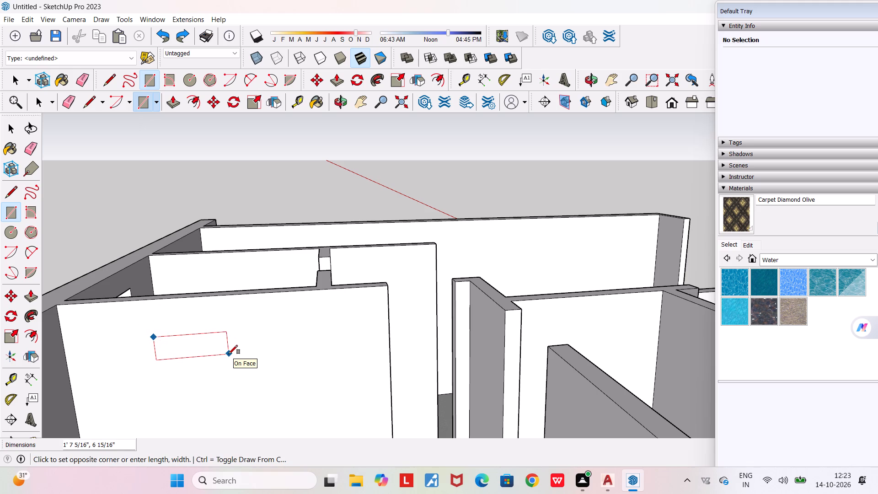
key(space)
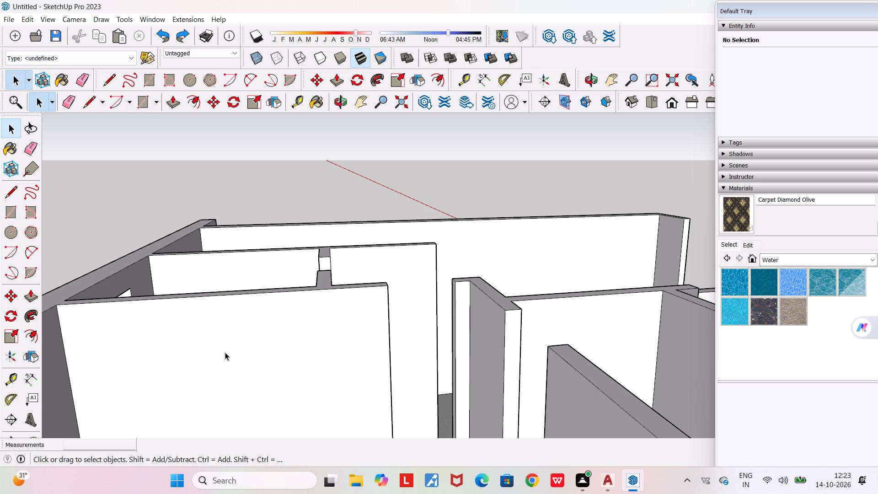
Place a vertical Tape Measure guide on the inner partition wall, about 2' from its vertical edge at the outer side wall.
scroll(184, 358, down, 1)
middle_drag(184, 358, 212, 346)
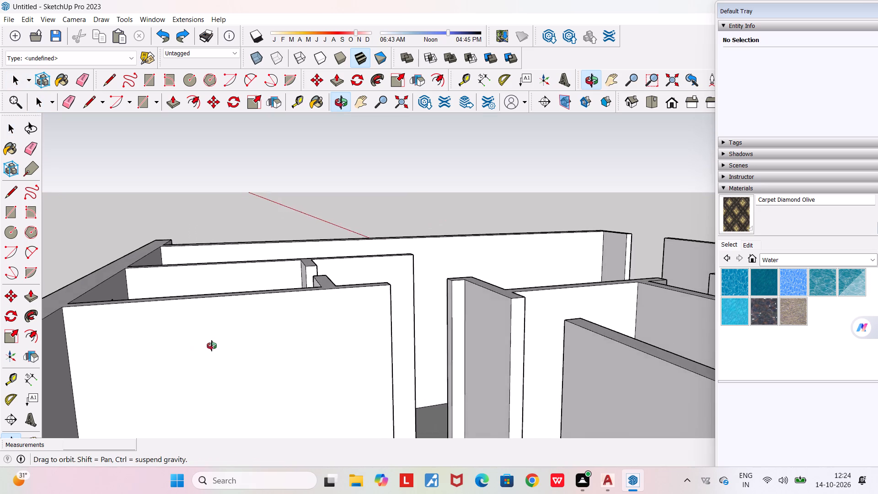
middle_drag(212, 346, 198, 337)
drag(193, 333, 198, 337)
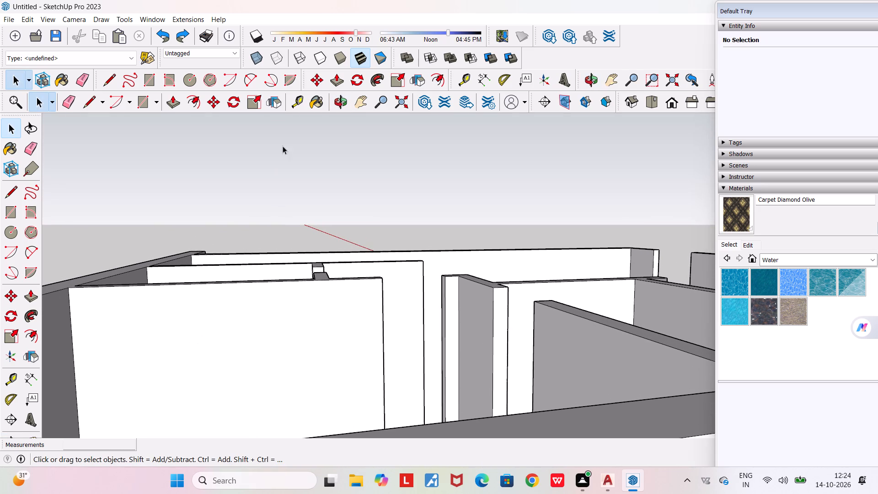
click(296, 105)
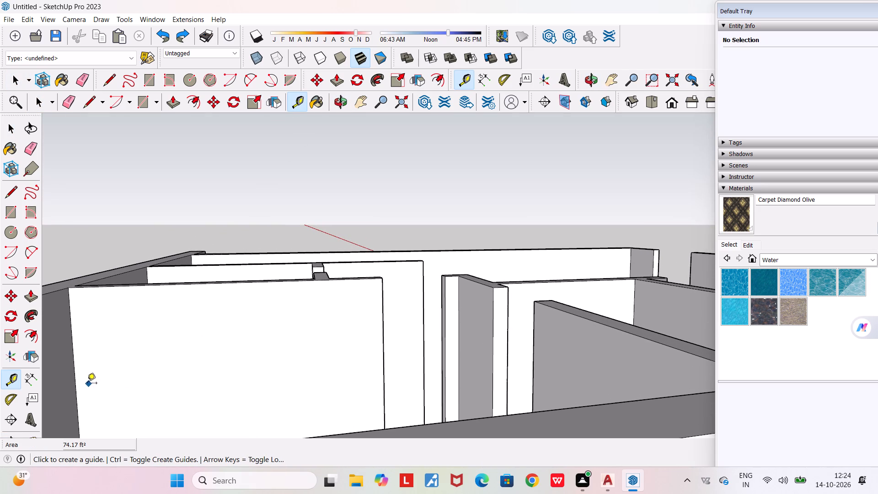
click(75, 375)
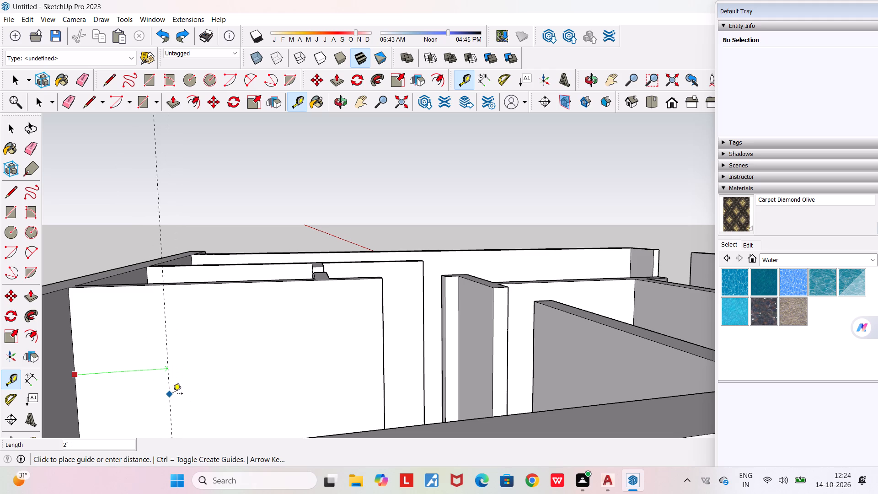
click(173, 394)
middle_drag(182, 370, 193, 463)
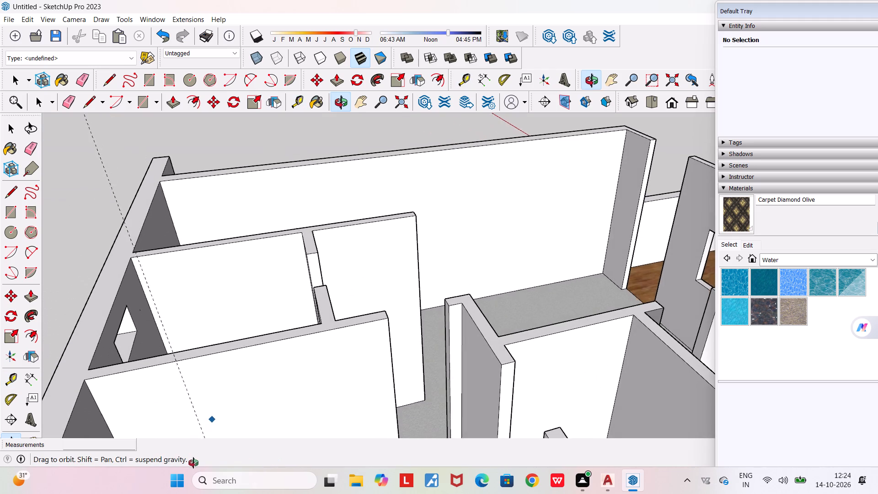
Place a second vertical Tape Measure guide on the inner partition wall, about 2' 4" in from its free vertical edge.
middle_drag(193, 463, 372, 387)
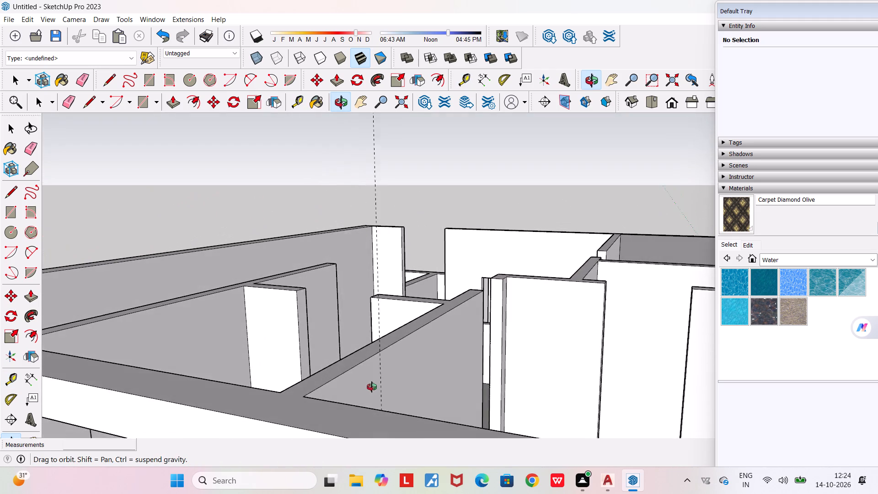
middle_drag(372, 387, 174, 384)
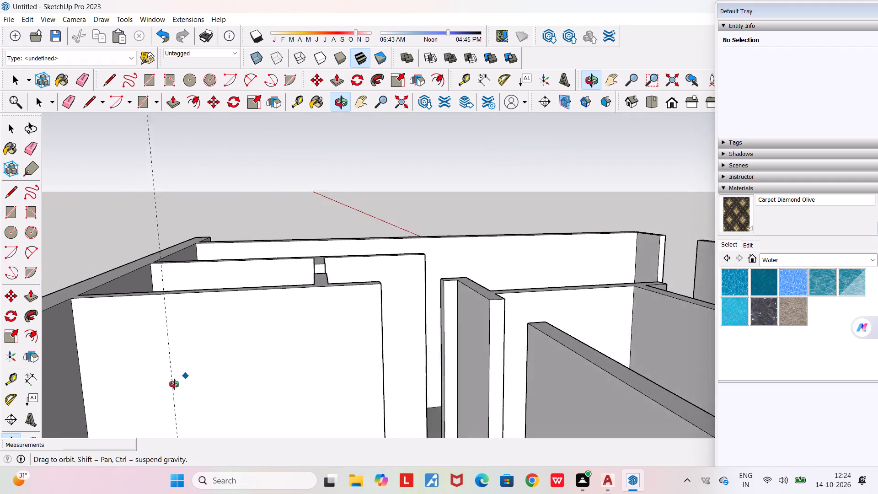
middle_drag(174, 384, 155, 383)
scroll(155, 383, down, 3)
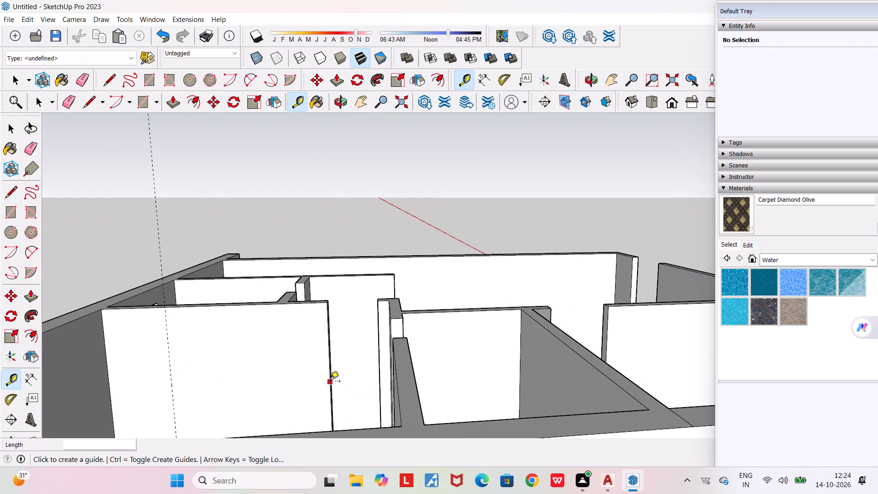
click(331, 382)
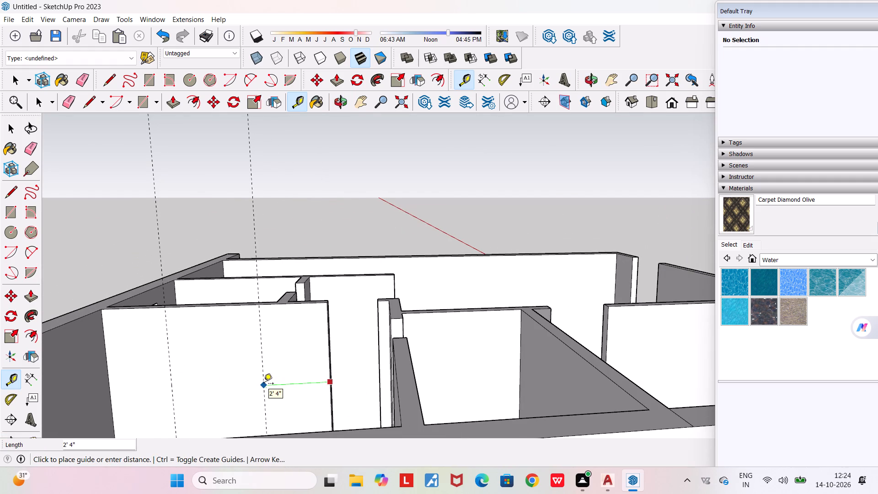
click(264, 384)
Place three horizontal guides on the partition wall: one about 9" below its top edge, the others about 1' 3 3/8" and 4 1/16" below that guide.
scroll(196, 366, up, 2)
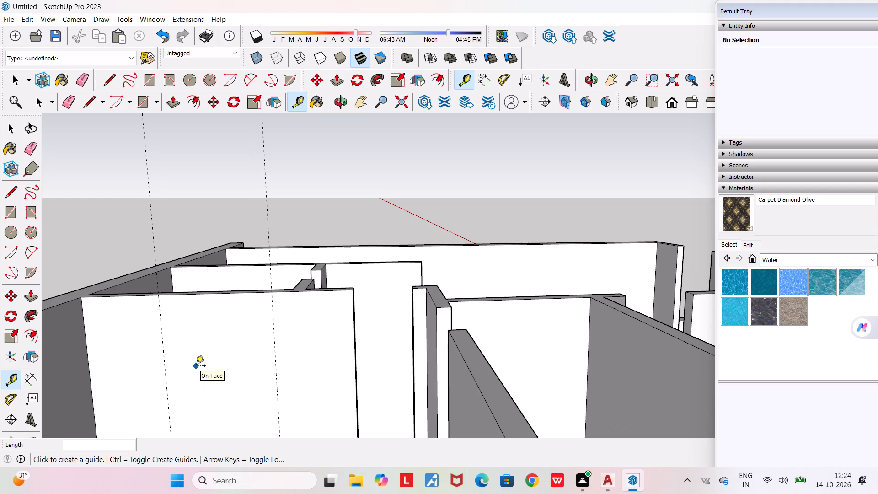
scroll(196, 366, up, 3)
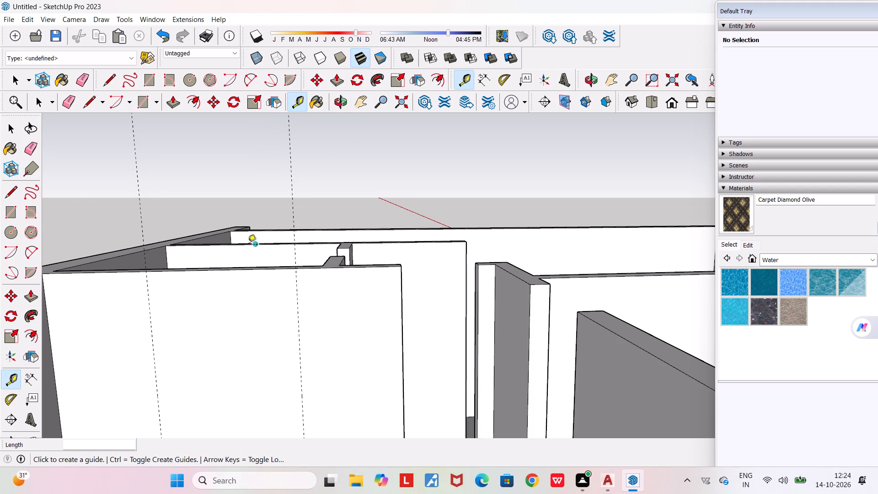
click(219, 270)
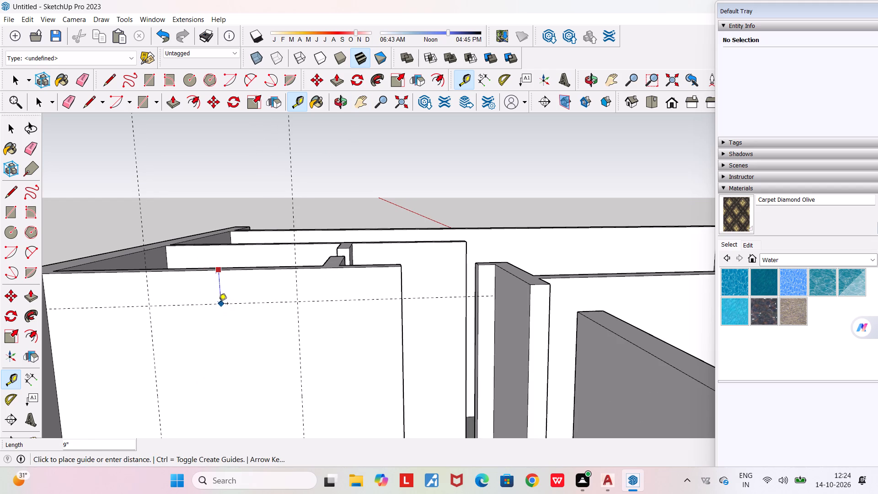
click(219, 304)
click(246, 304)
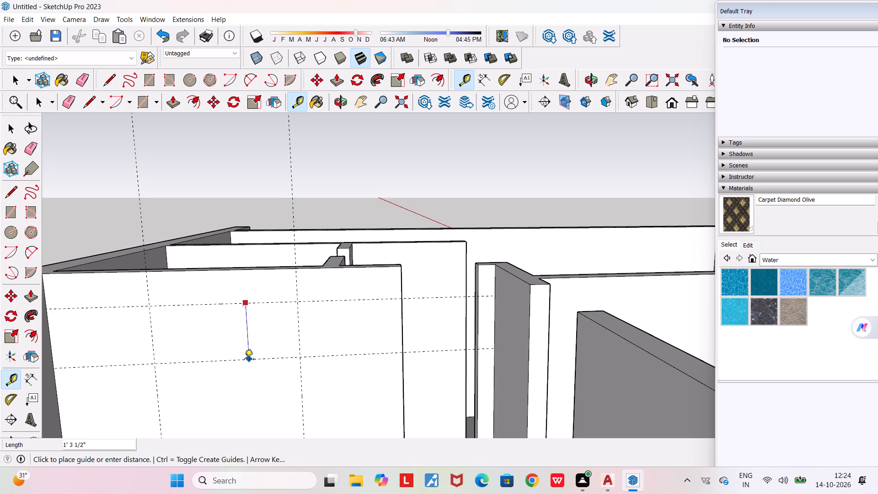
click(244, 360)
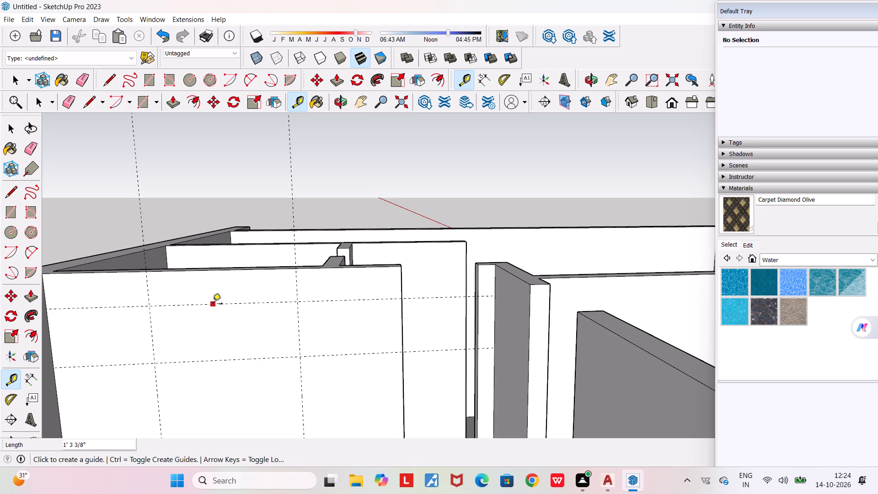
click(213, 304)
click(214, 319)
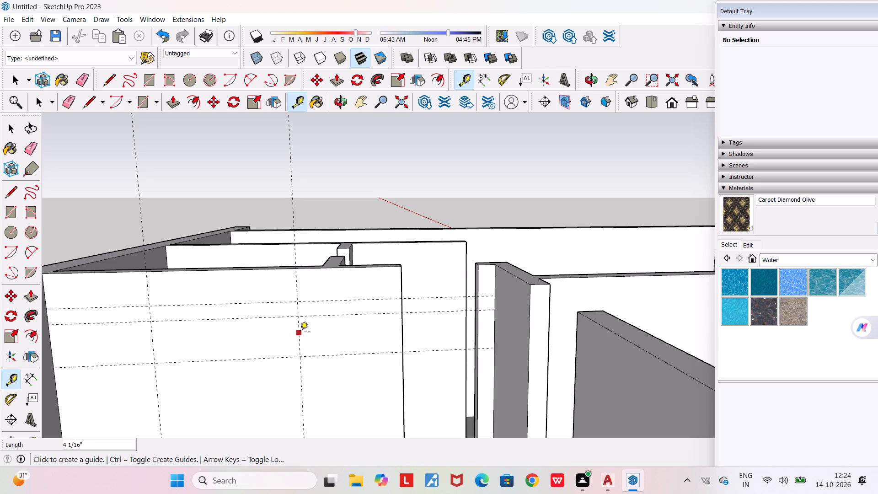
Add a vertical guide about 6 5/16" inward from the guide nearer the partition wall's free edge.
click(300, 333)
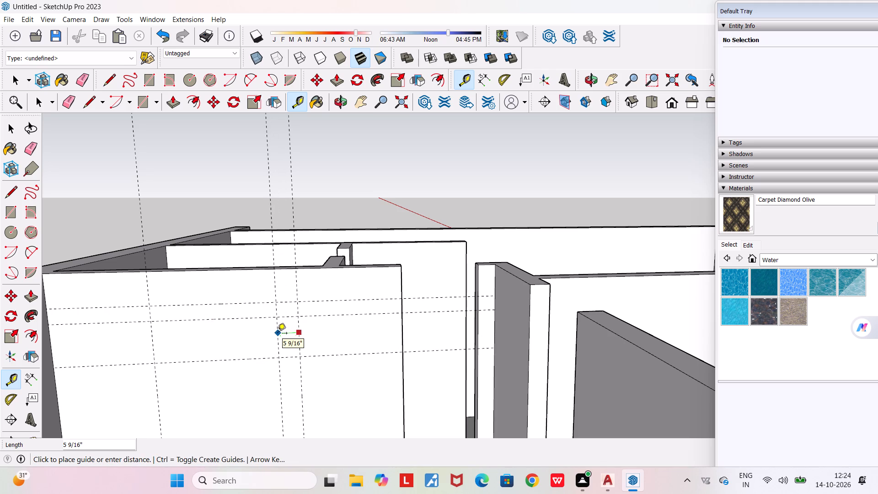
click(275, 334)
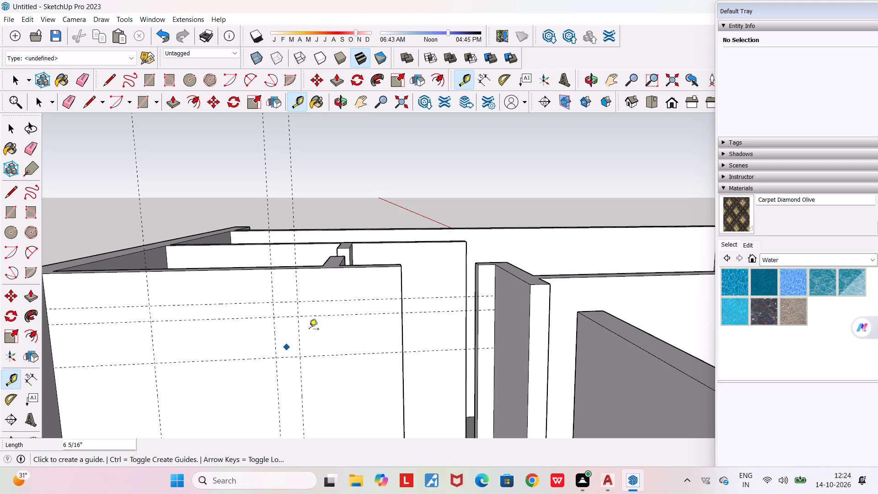
Draw a rectangle about 2' 6 11/16" by 11 5/16" on the partition wall between the inner guide intersections.
click(144, 103)
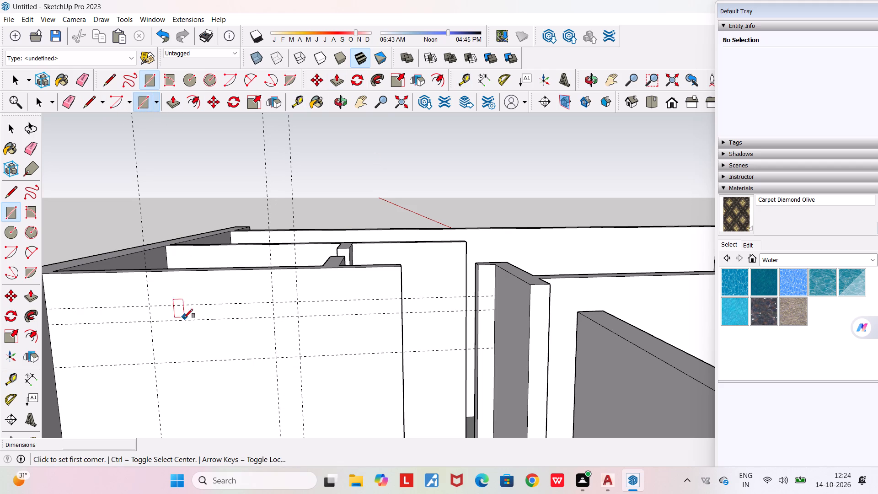
click(152, 322)
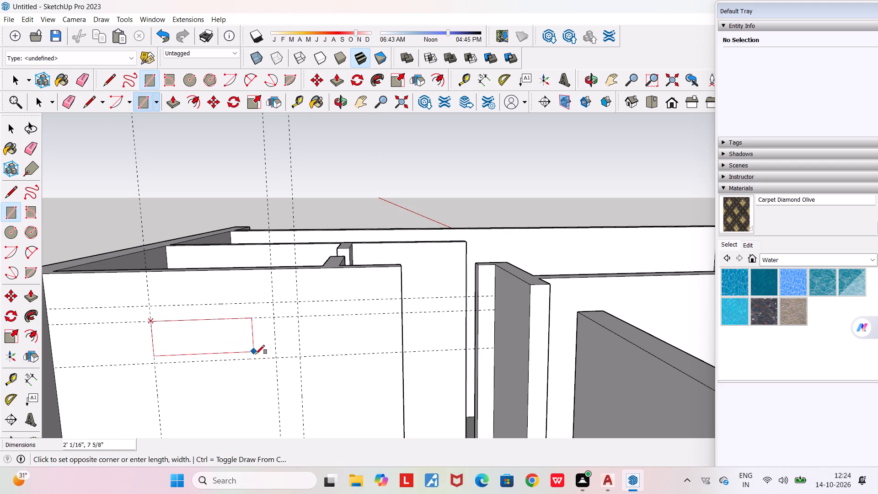
click(277, 359)
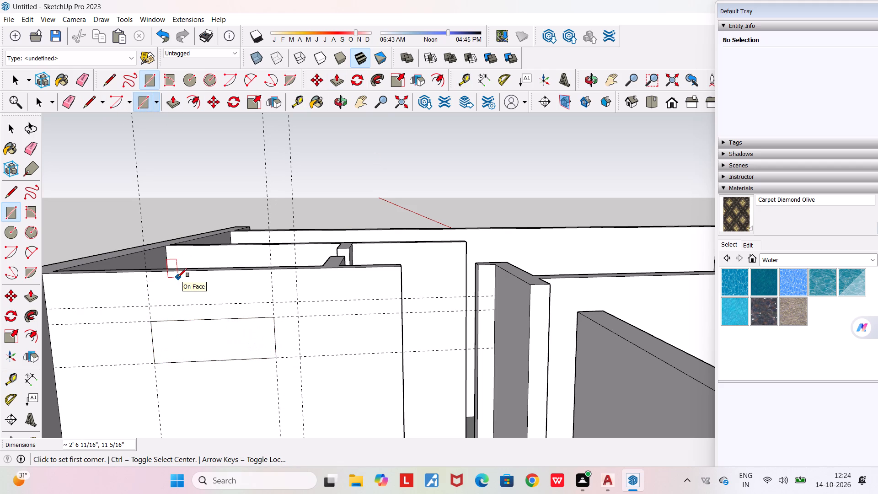
Erase all the vertical and horizontal guides around the rectangle on the partition wall.
key(space)
click(72, 99)
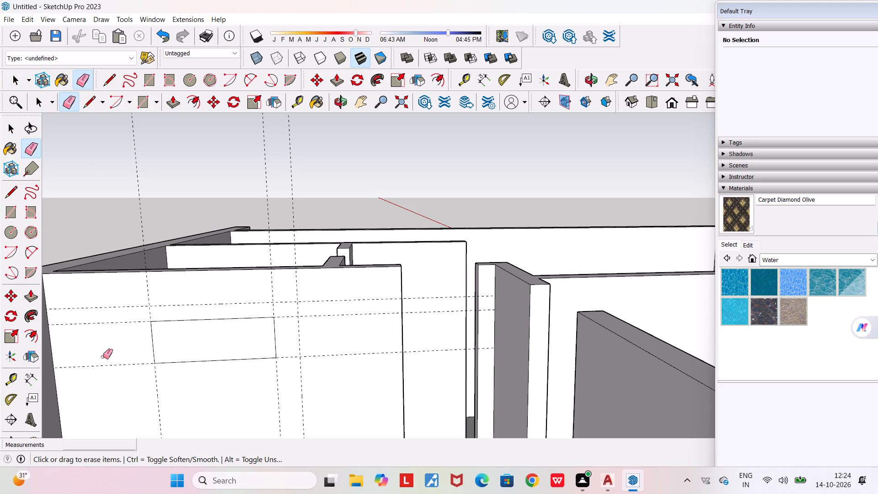
drag(105, 373, 311, 346)
scroll(223, 362, down, 1)
key(space)
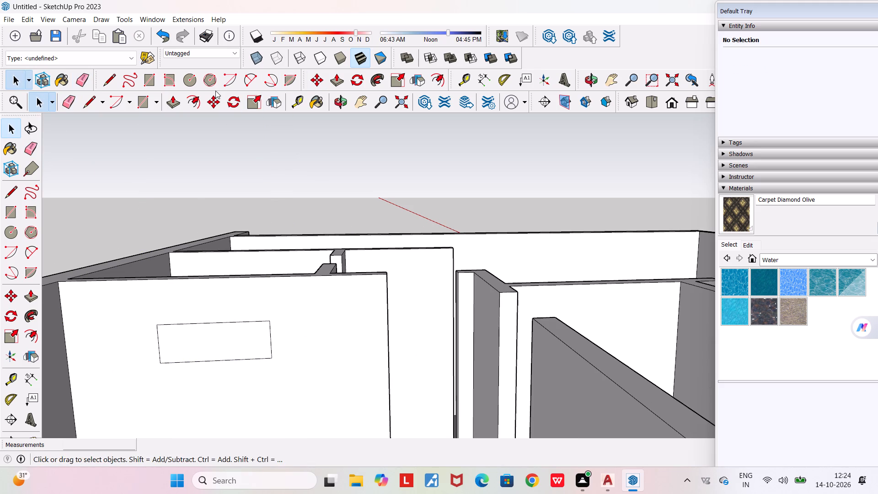
Push/Pull the rectangle outward from the partition wall by about 5 15/16" to form a wall-mounted box.
click(175, 101)
click(200, 335)
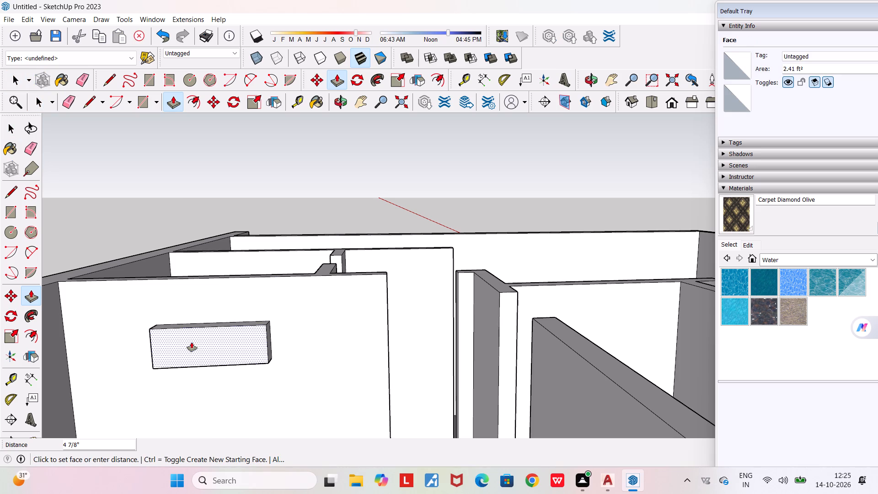
middle_drag(191, 342, 119, 412)
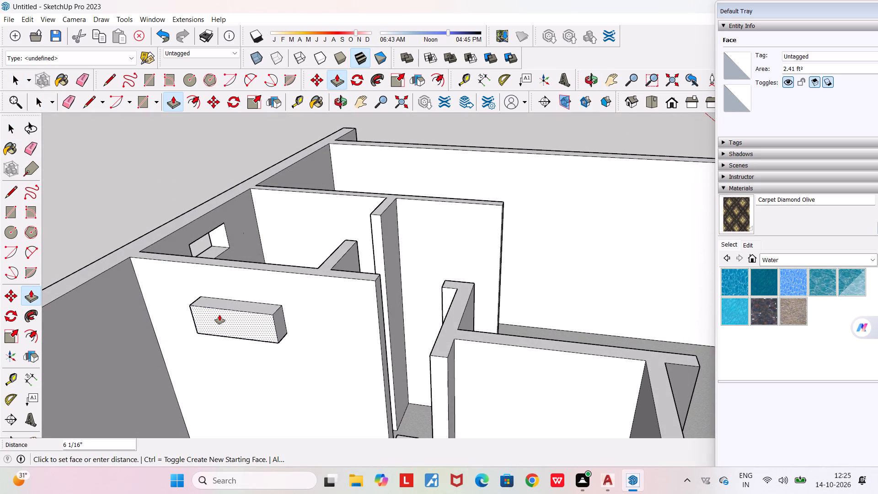
click(219, 315)
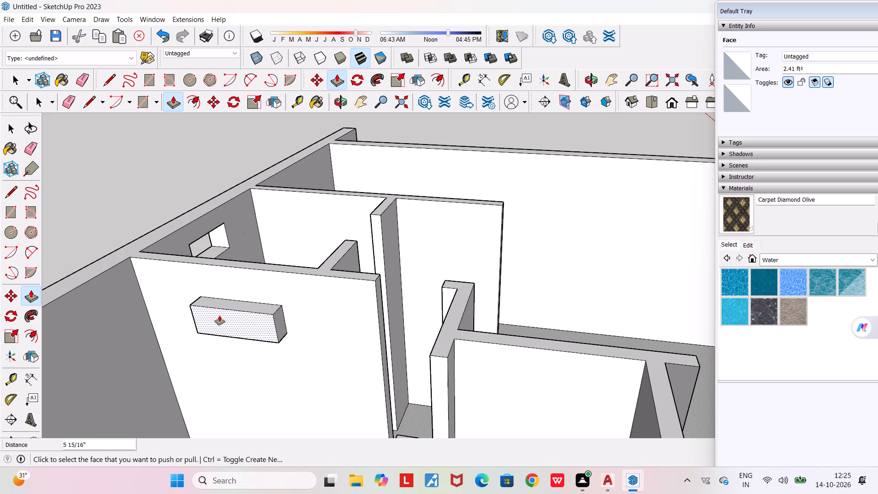
scroll(228, 309, up, 1)
key(space)
scroll(228, 309, up, 3)
middle_drag(228, 309, 266, 295)
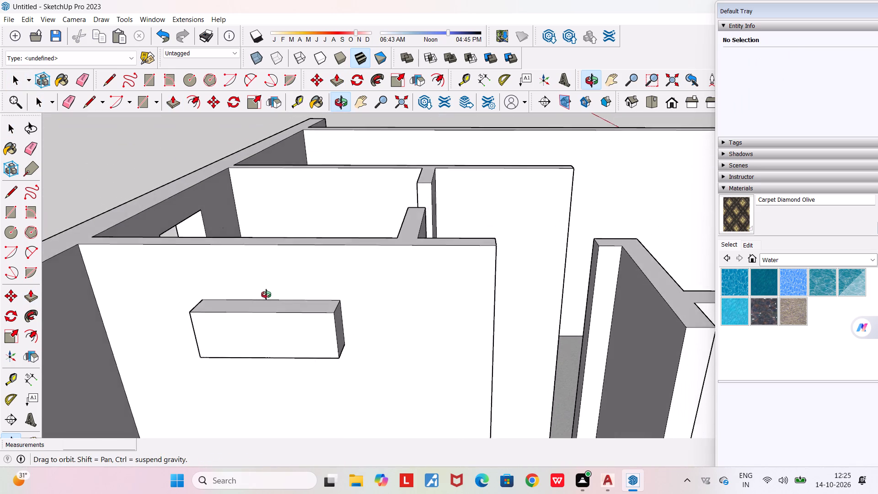
middle_drag(266, 295, 262, 291)
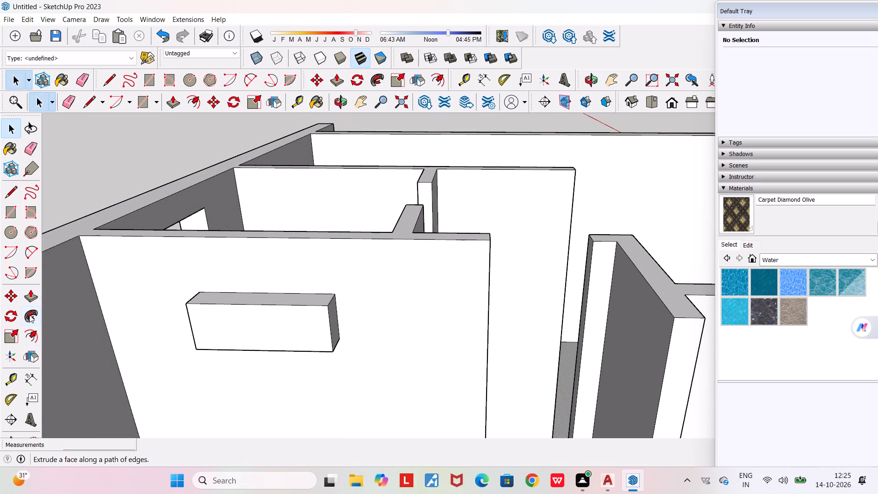
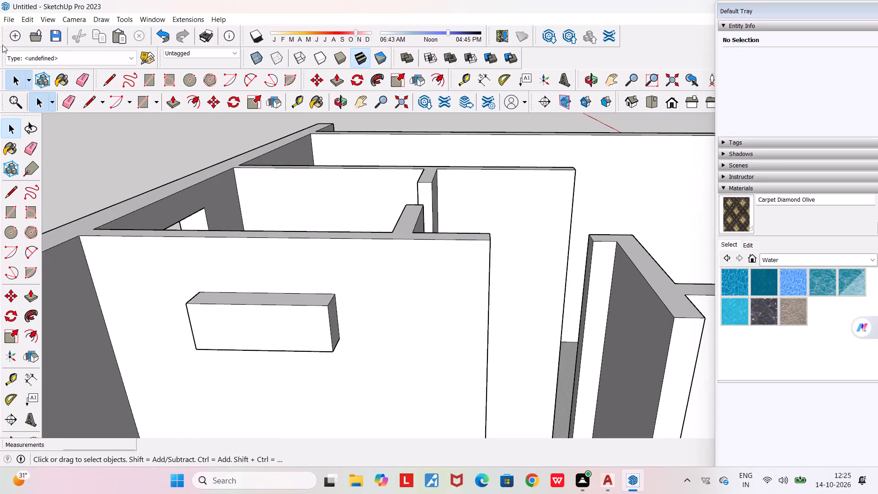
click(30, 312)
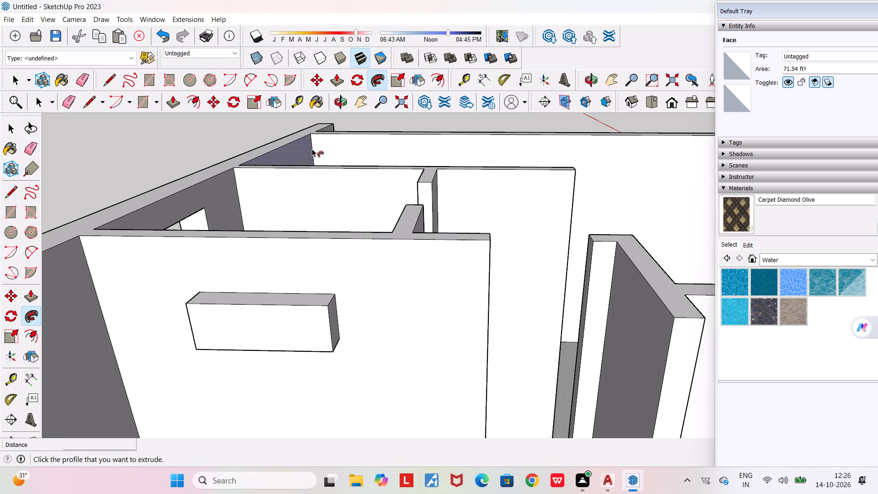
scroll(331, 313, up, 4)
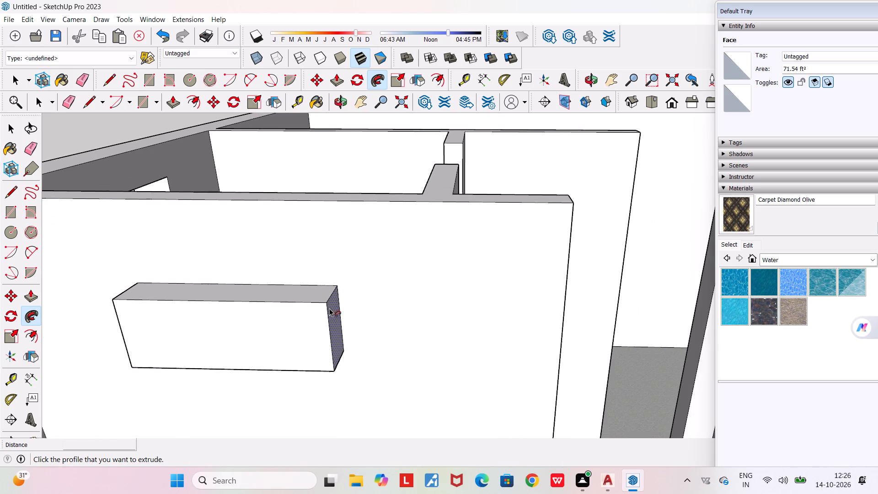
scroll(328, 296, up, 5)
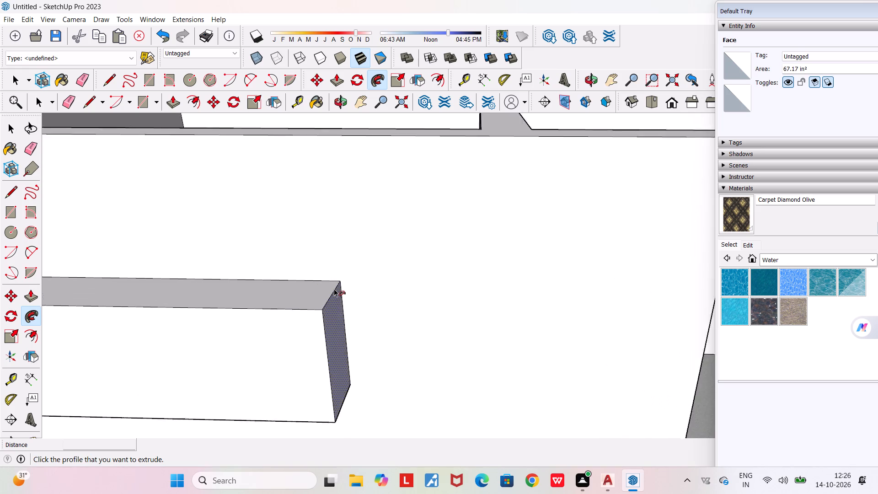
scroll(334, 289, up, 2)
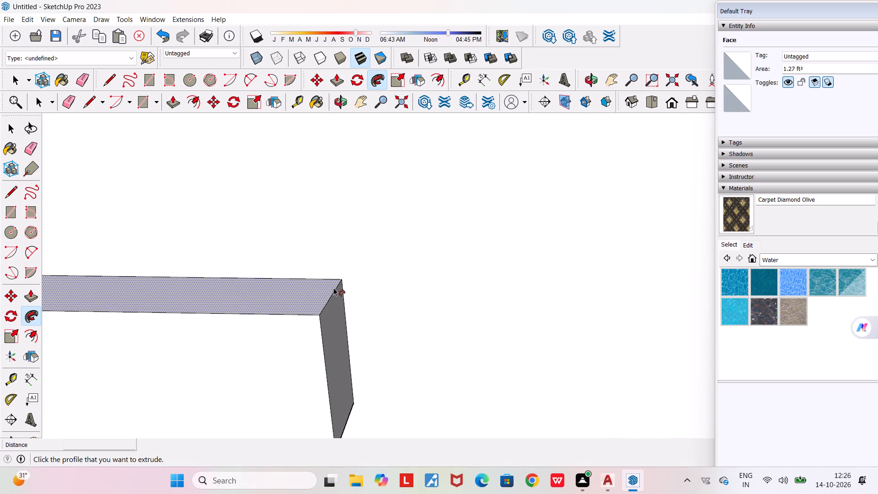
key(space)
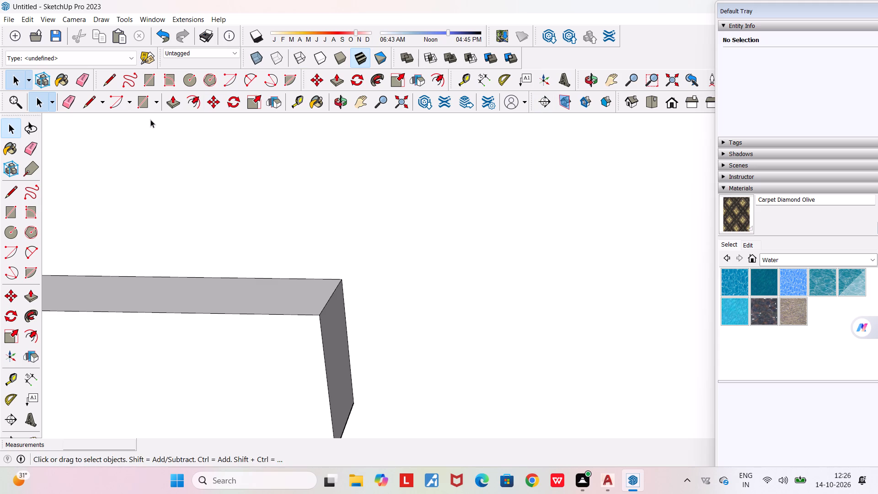
Draw a vertical line about 3" upward from the midpoint of the wall-mounted box's top end edge.
click(89, 106)
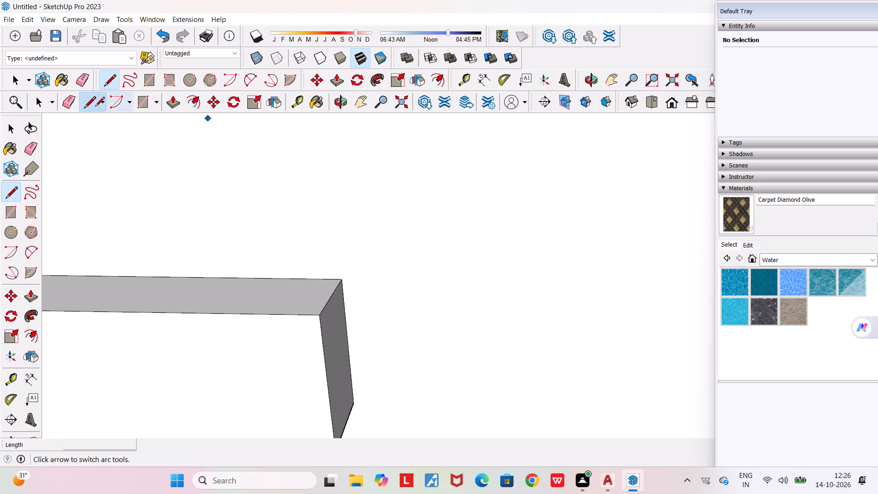
scroll(171, 215, down, 13)
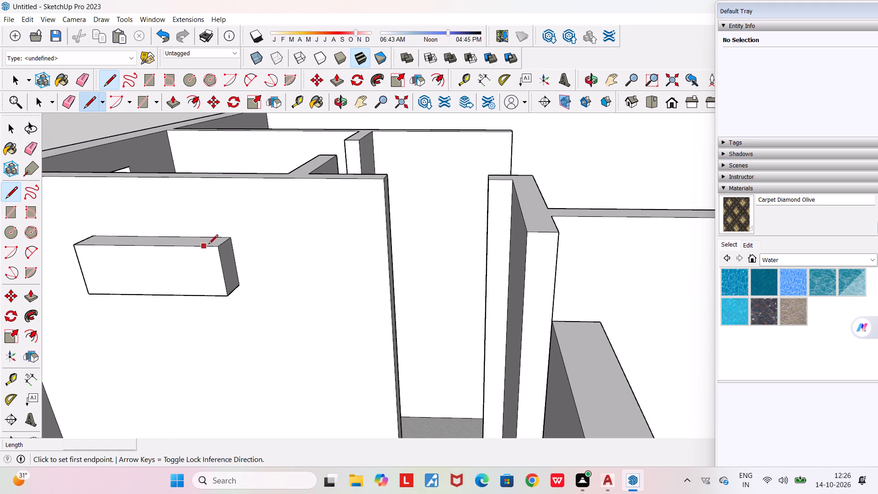
scroll(230, 246, up, 15)
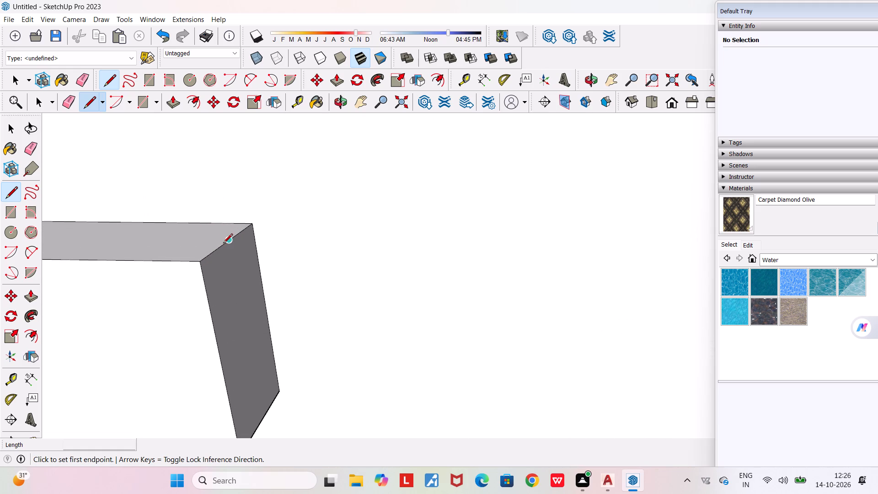
click(229, 241)
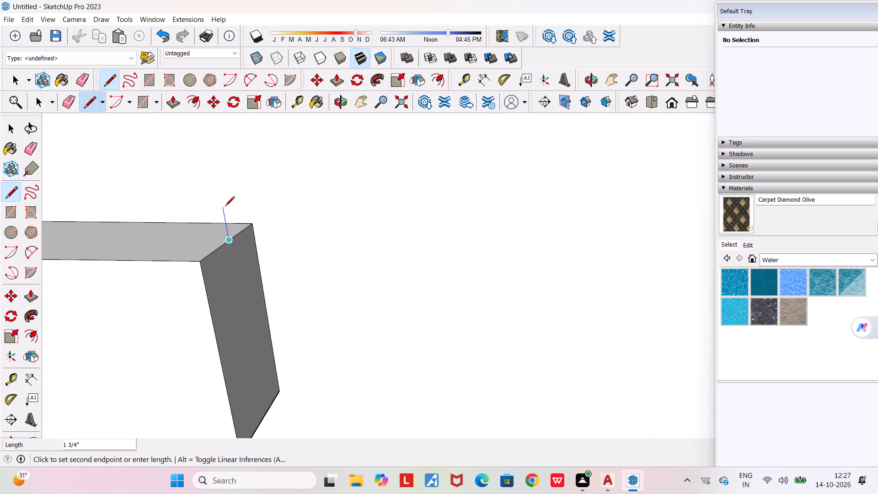
click(220, 182)
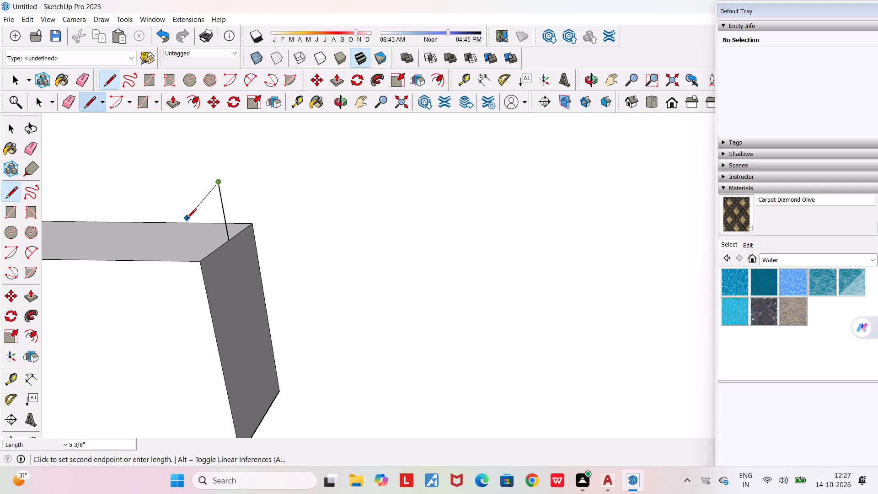
key(space)
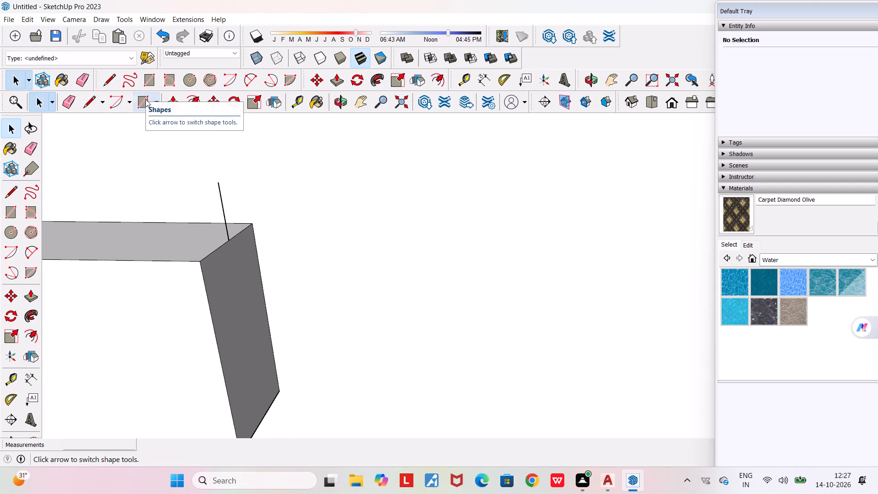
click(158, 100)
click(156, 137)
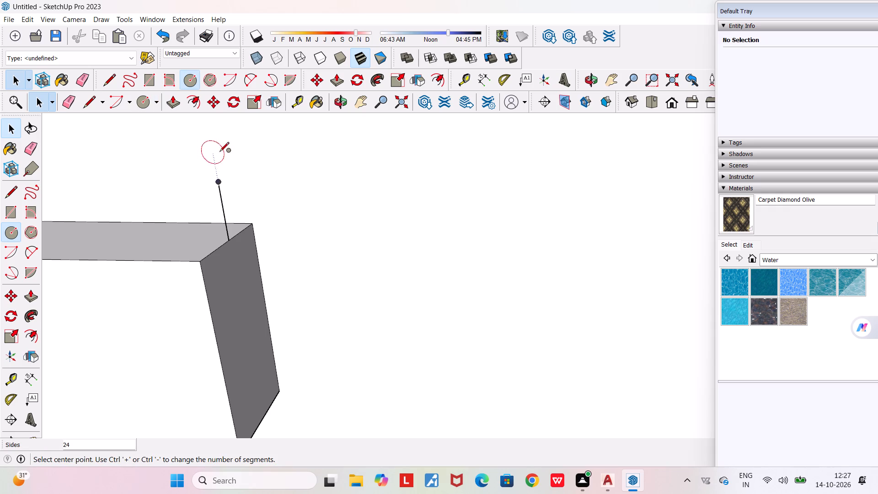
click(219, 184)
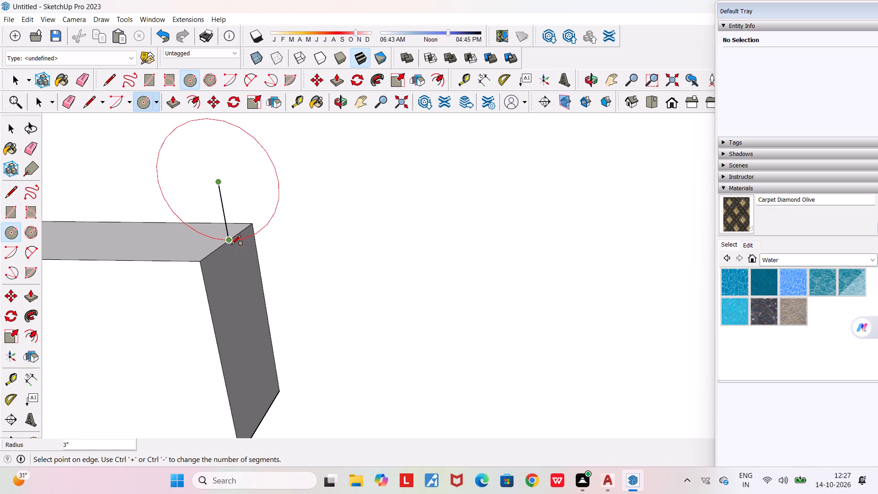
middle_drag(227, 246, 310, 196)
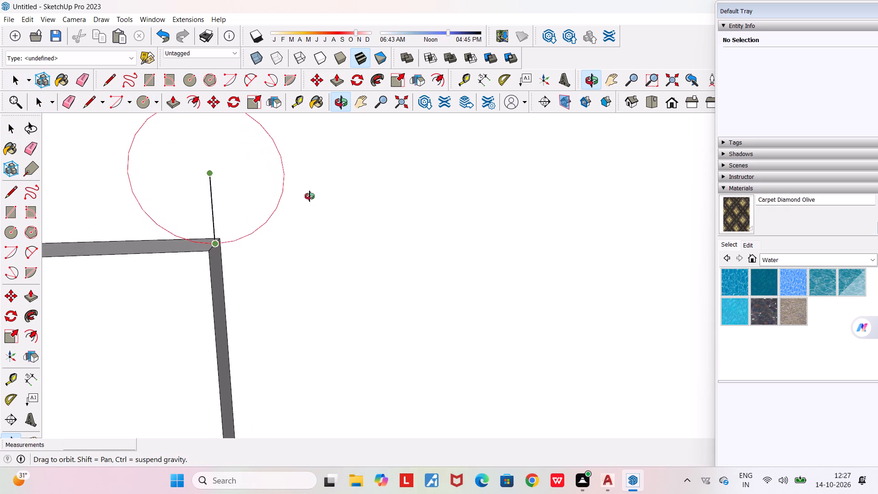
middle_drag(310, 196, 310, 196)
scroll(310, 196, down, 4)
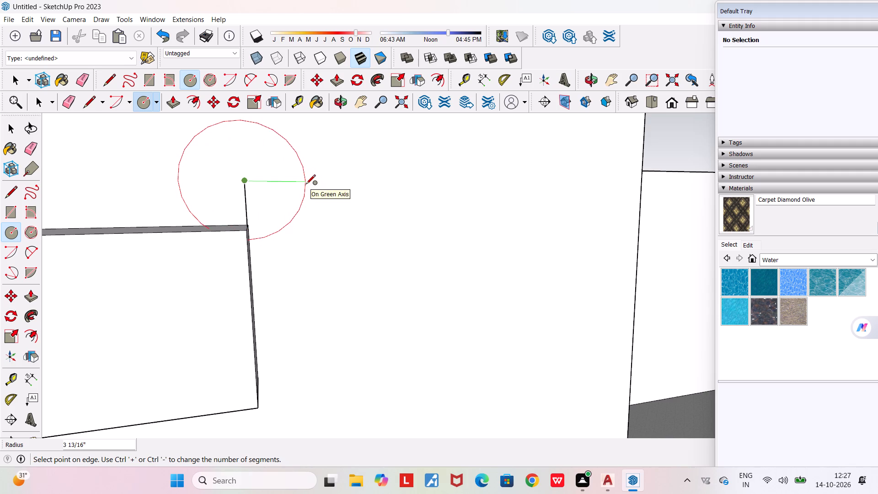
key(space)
Draw a vertical circle of about 2 15/16" radius on the box's end face, centred on its top edge's midpoint.
middle_drag(306, 185, 124, 223)
scroll(124, 223, down, 4)
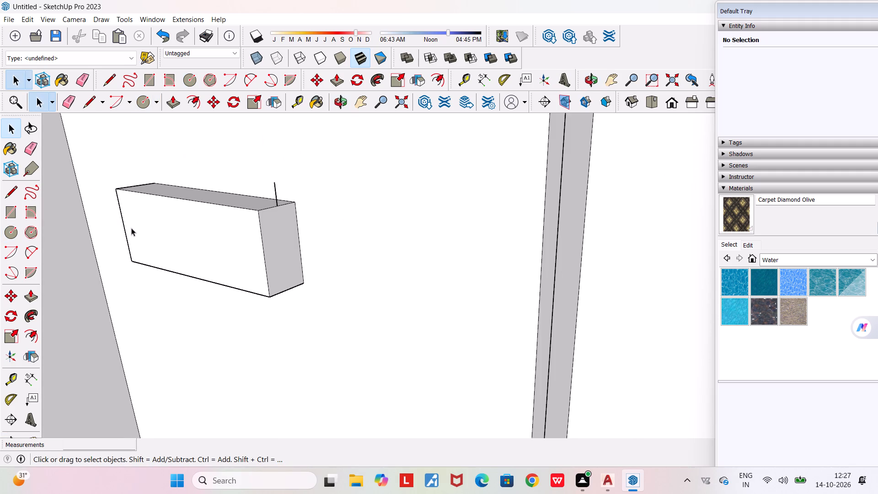
middle_drag(303, 235, 289, 227)
scroll(294, 229, down, 1)
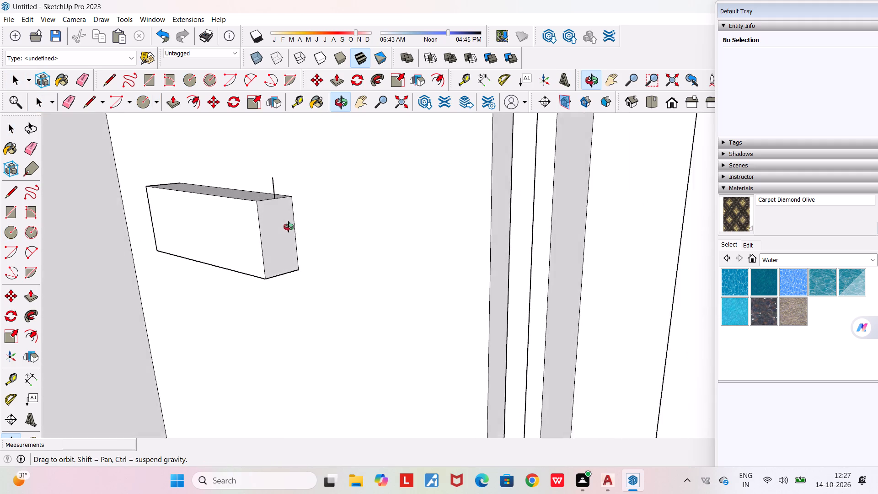
middle_drag(289, 227, 287, 292)
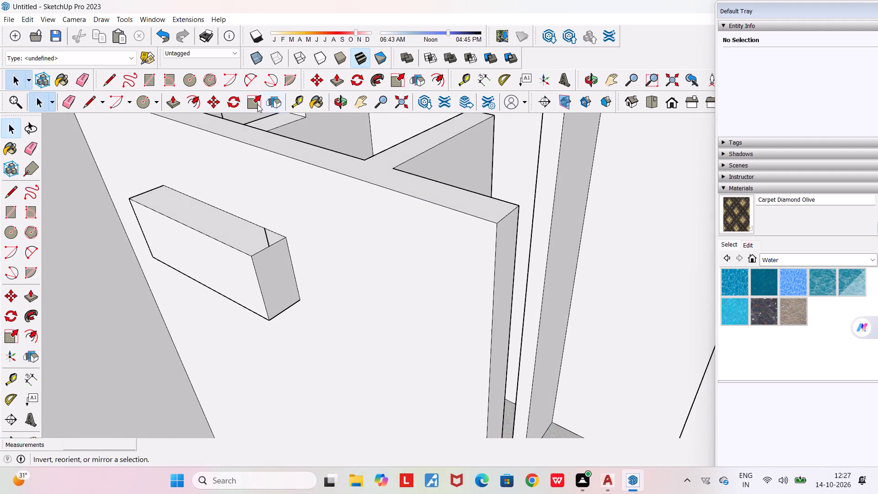
click(190, 85)
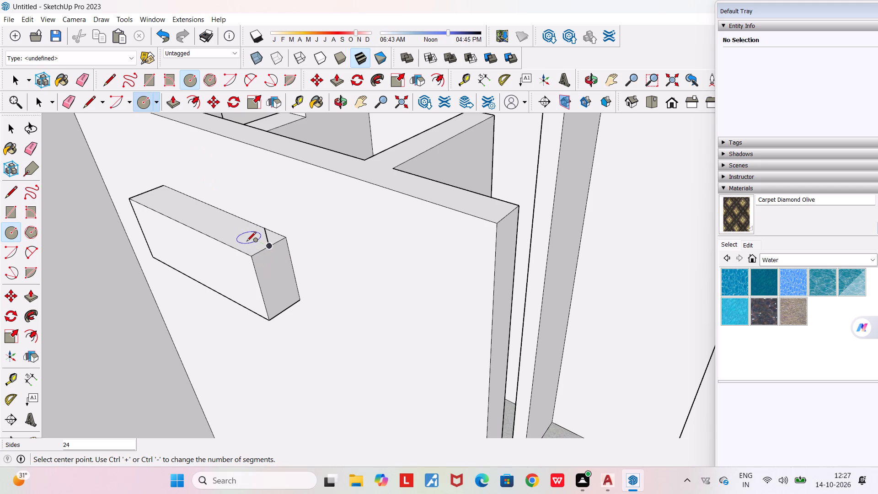
click(269, 248)
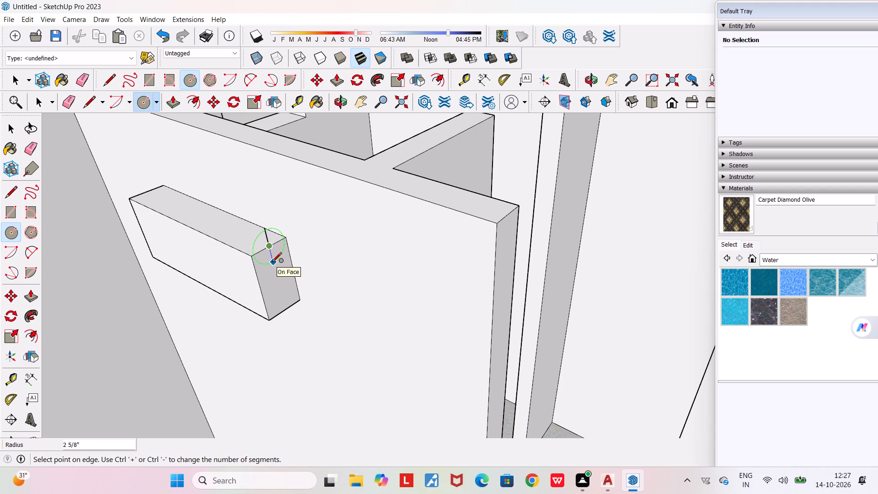
scroll(272, 263, up, 6)
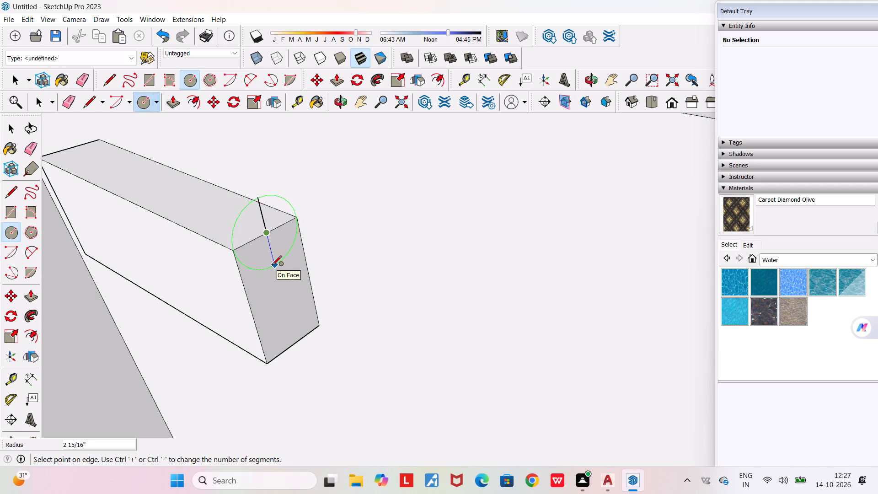
click(272, 266)
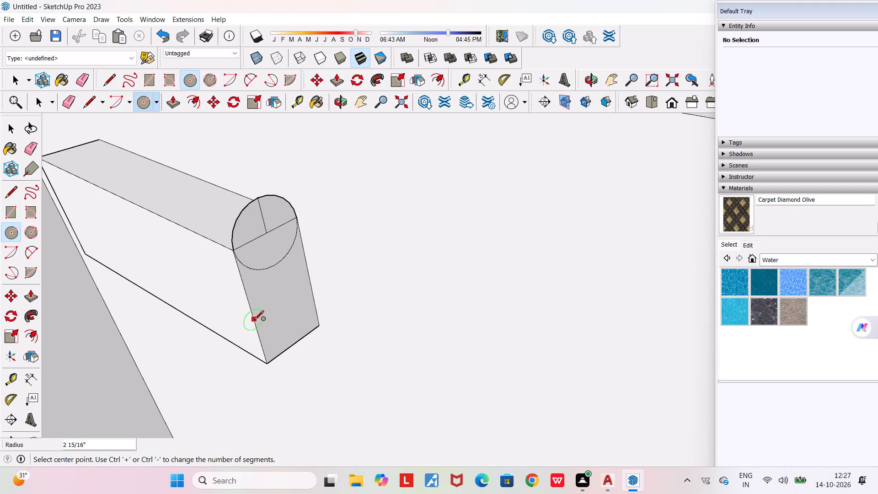
key(Escape)
key(Escape)
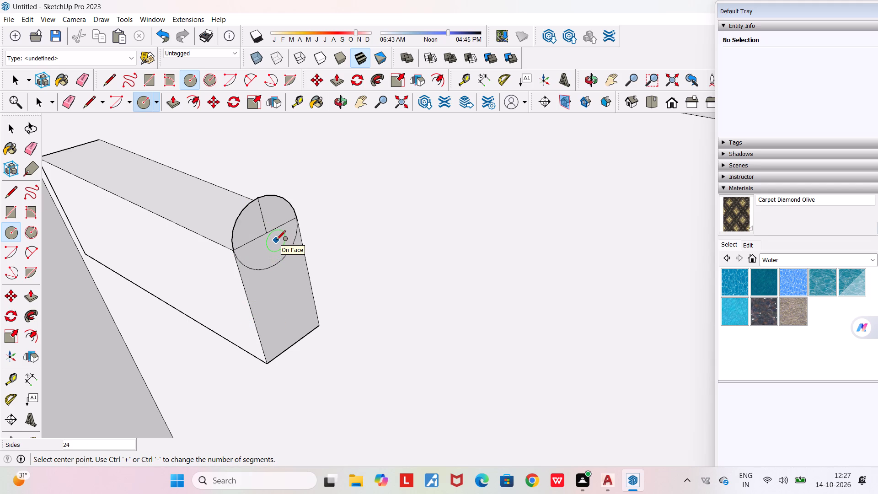
Erase the vertical line and the circle's lower arc, leaving only the half-circle above the box's end face.
key(e)
drag(266, 224, 267, 224)
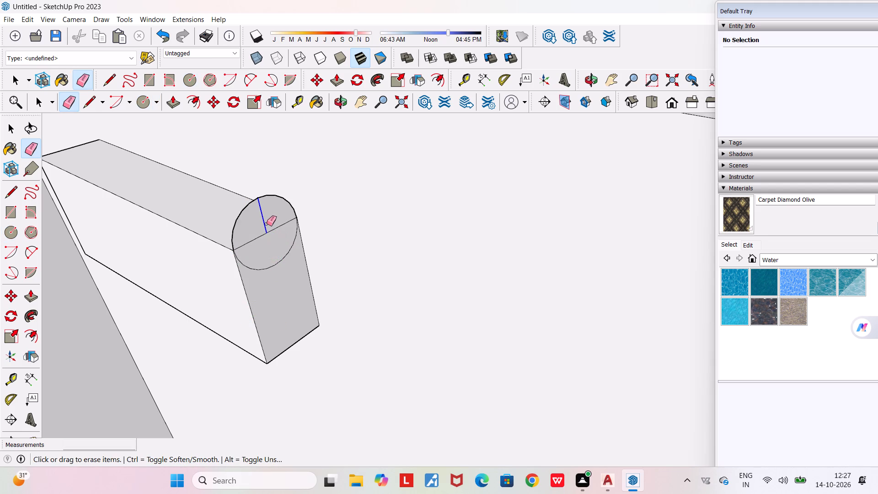
drag(267, 224, 272, 267)
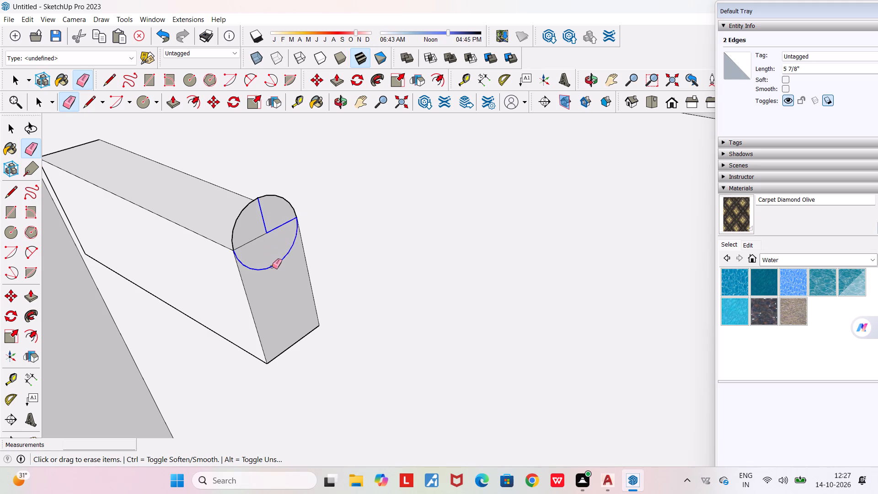
drag(272, 267, 273, 269)
middle_drag(271, 267, 373, 291)
scroll(373, 291, down, 4)
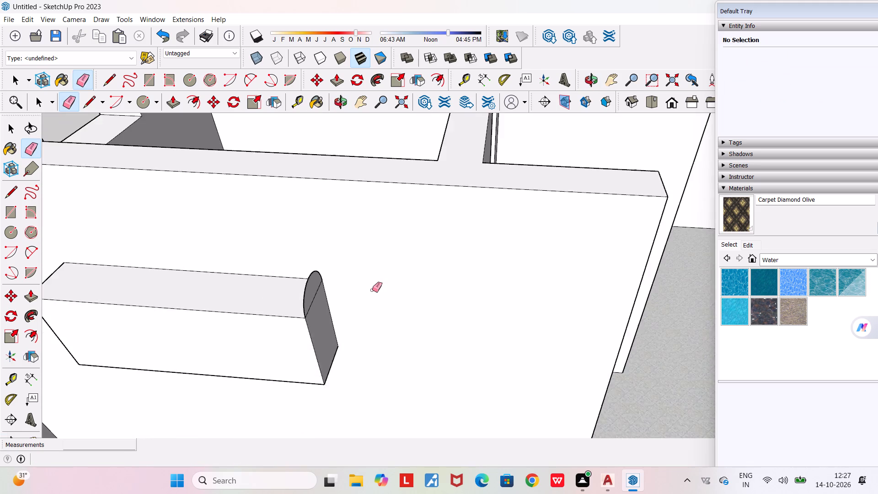
scroll(372, 290, down, 5)
middle_drag(313, 326, 486, 258)
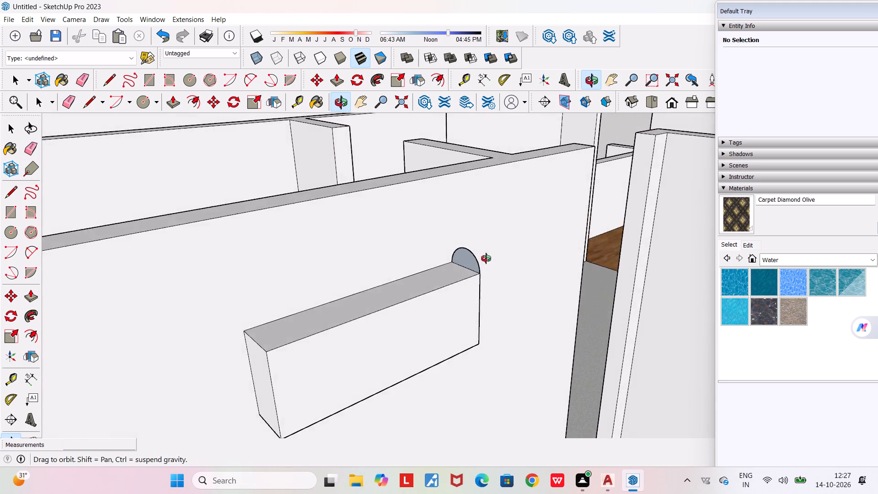
middle_drag(486, 258, 487, 258)
scroll(487, 258, down, 4)
key(space)
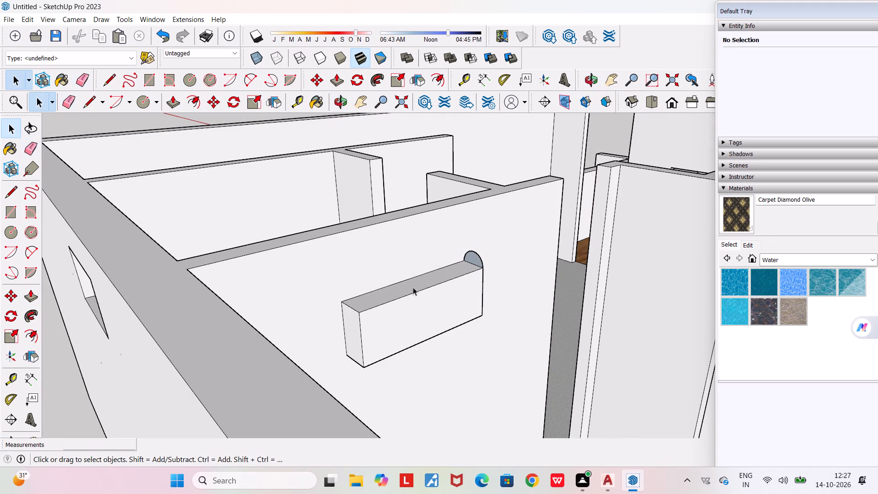
Extrude the half-circle with Follow Me along the box's long top edge to its far end, forming a rounded top.
click(33, 315)
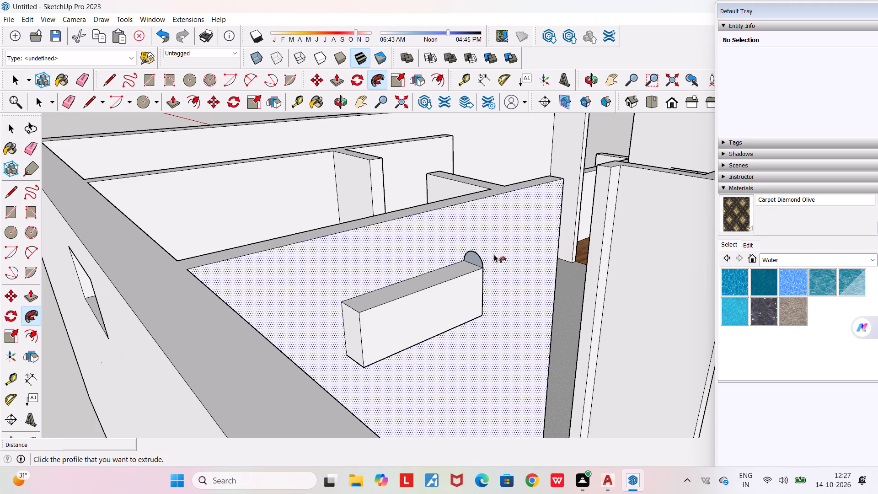
scroll(474, 260, up, 5)
click(471, 258)
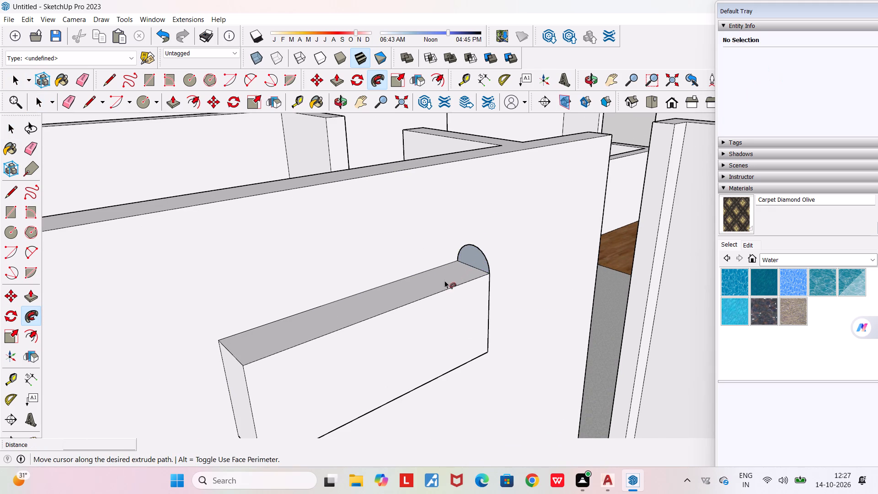
scroll(476, 257, up, 5)
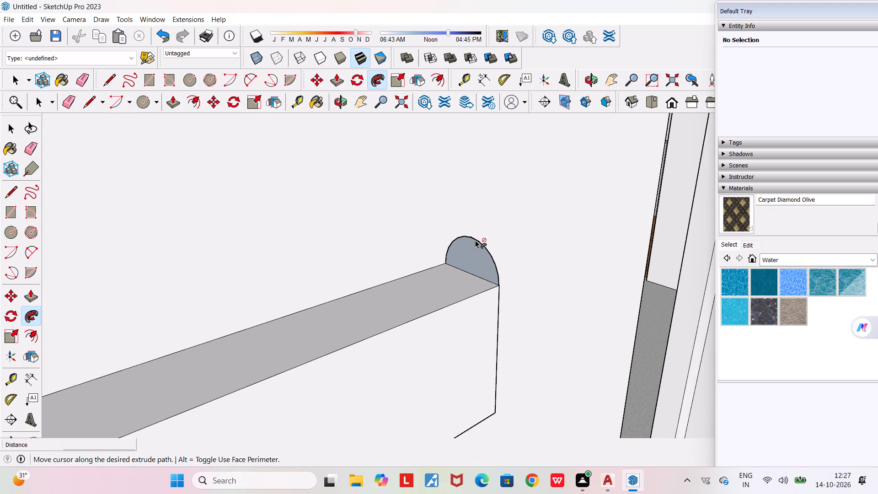
click(471, 238)
click(470, 260)
scroll(432, 291, down, 3)
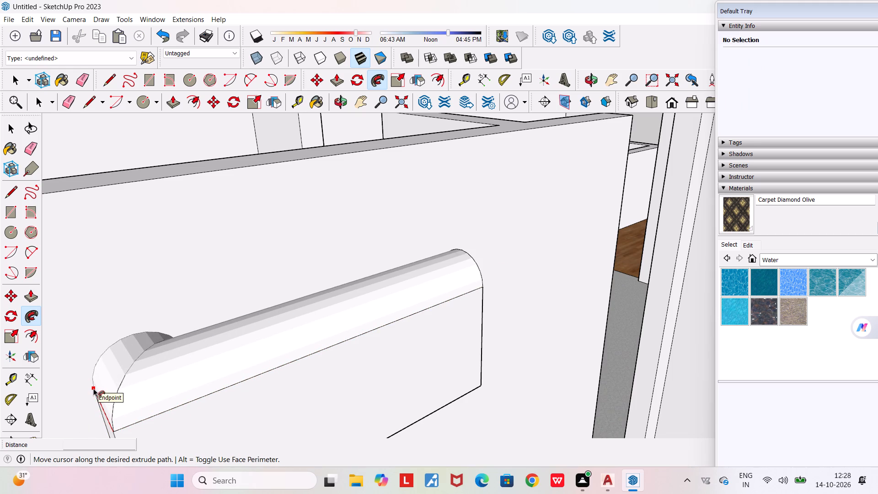
click(112, 426)
middle_drag(139, 390, 125, 324)
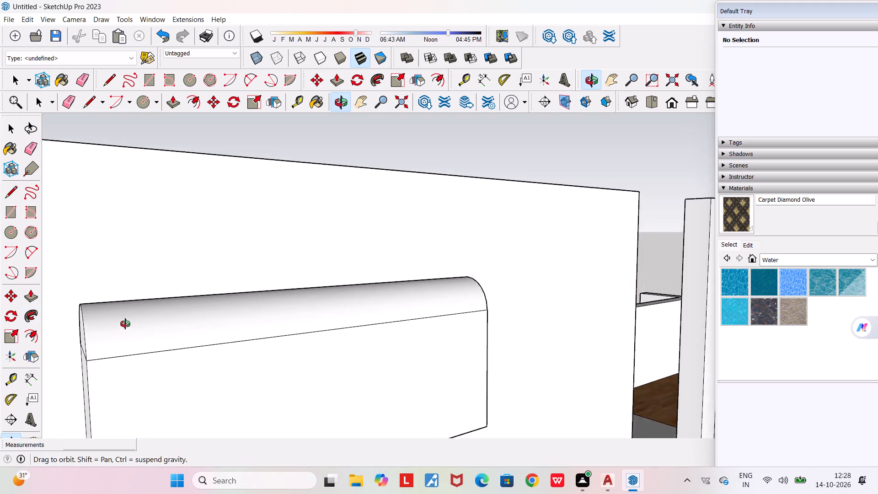
middle_drag(125, 324, 125, 320)
scroll(125, 320, down, 9)
middle_drag(267, 381, 69, 381)
scroll(69, 381, down, 4)
middle_drag(251, 349, 149, 403)
scroll(149, 403, down, 1)
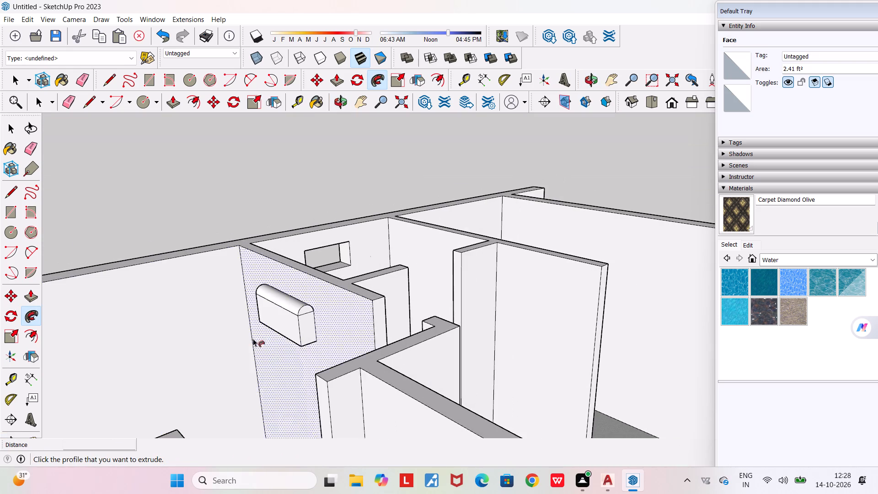
Inspect the rounded-top wall-mounted box on the partition wall from the front, both ends and above.
scroll(285, 318, up, 6)
key(space)
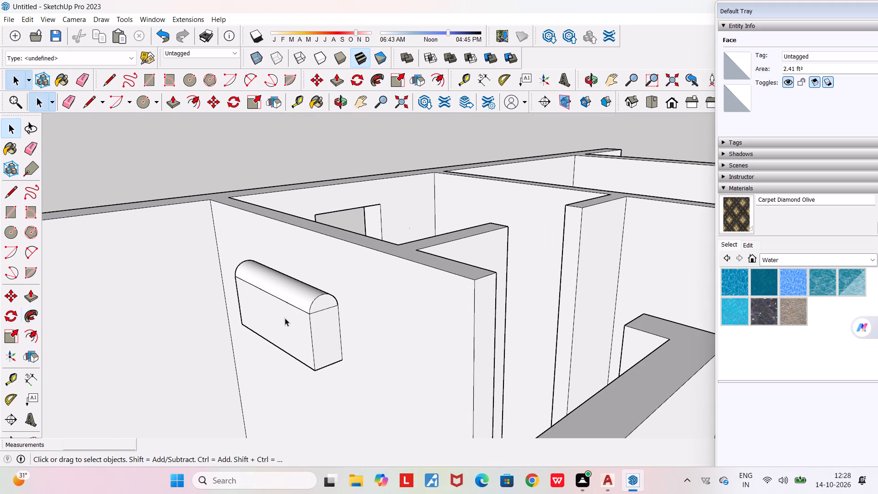
middle_drag(408, 370, 406, 332)
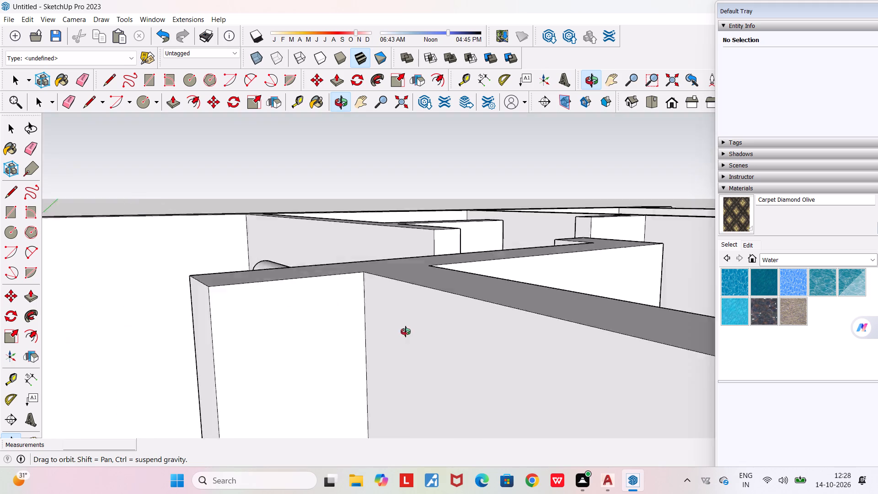
middle_drag(406, 332, 699, 354)
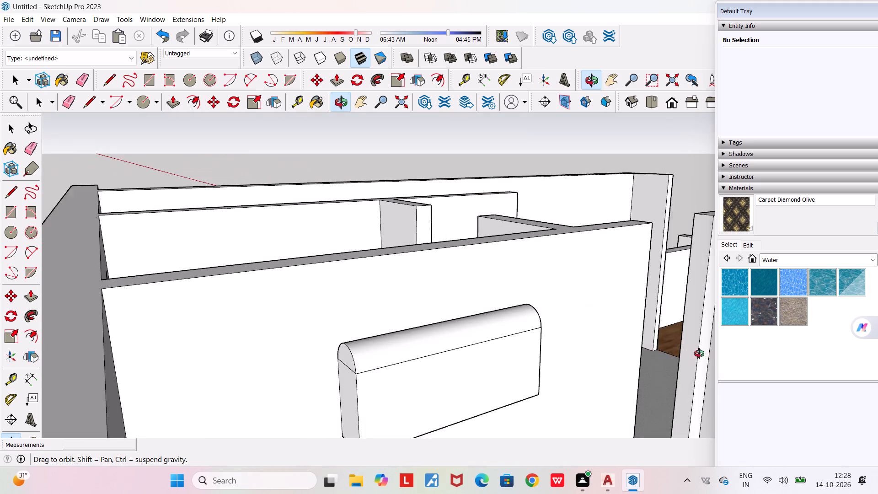
middle_drag(699, 354, 725, 349)
scroll(391, 373, up, 5)
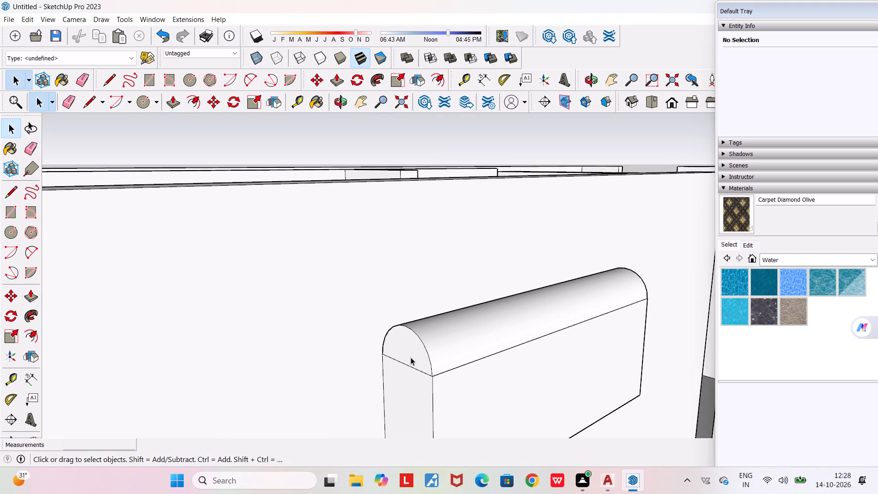
scroll(411, 357, up, 1)
middle_drag(405, 355, 294, 402)
scroll(294, 402, down, 5)
middle_drag(452, 406, 219, 304)
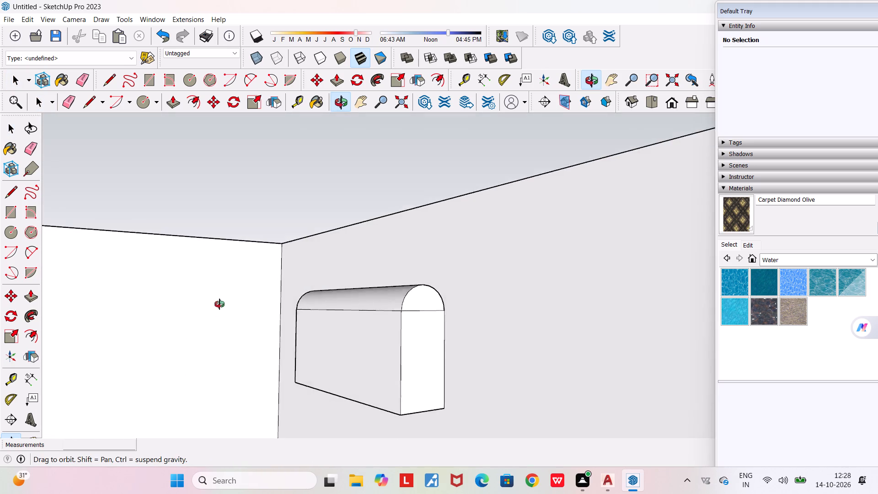
middle_drag(219, 304, 161, 342)
scroll(161, 342, down, 3)
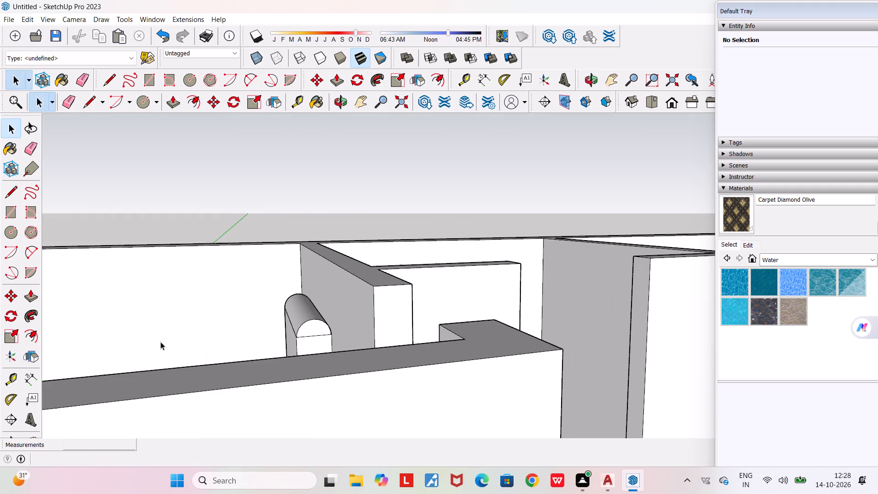
middle_drag(346, 343, 386, 422)
scroll(338, 404, up, 2)
middle_drag(338, 397, 552, 317)
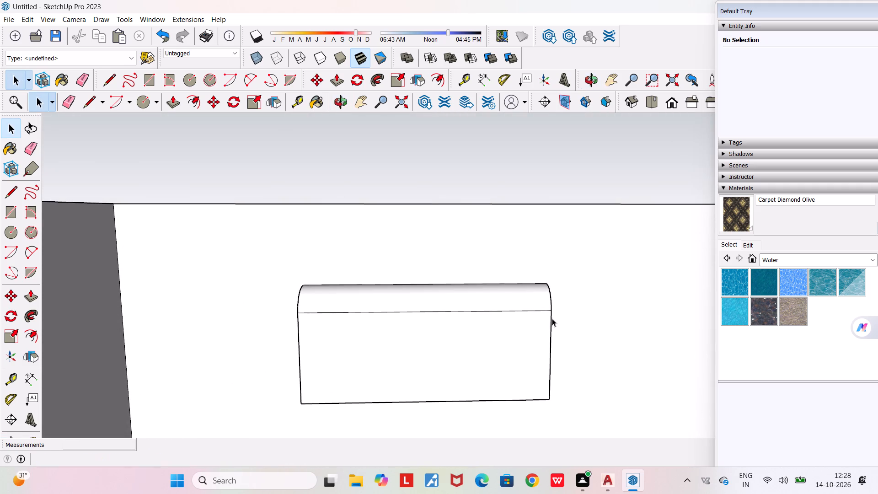
scroll(472, 363, up, 2)
scroll(472, 363, down, 8)
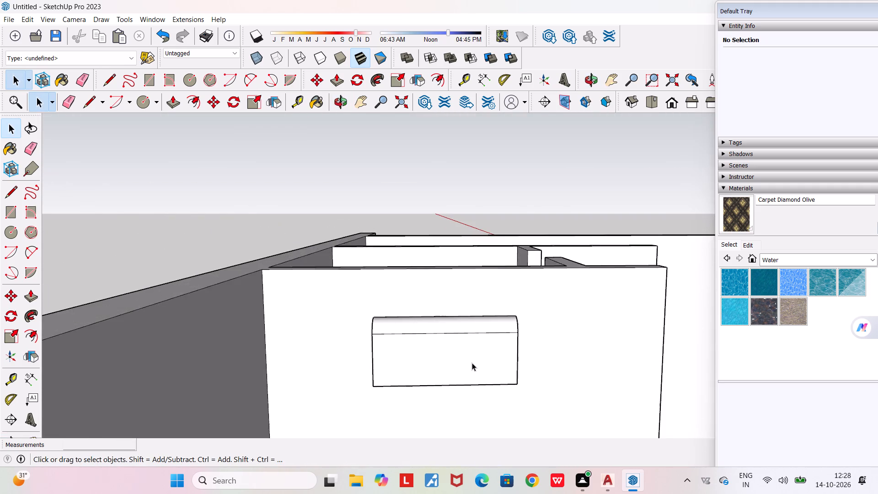
scroll(472, 363, down, 3)
middle_drag(492, 371, 203, 395)
scroll(203, 395, down, 4)
middle_drag(261, 368, 262, 368)
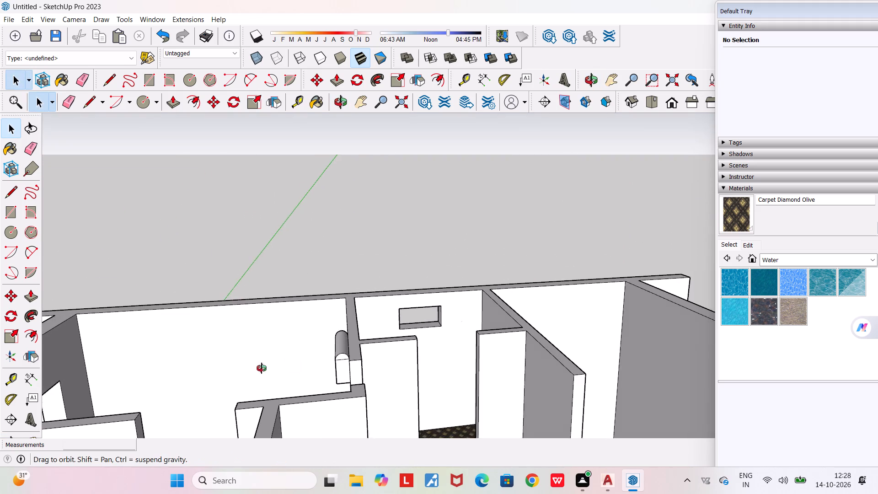
middle_drag(262, 368, 699, 376)
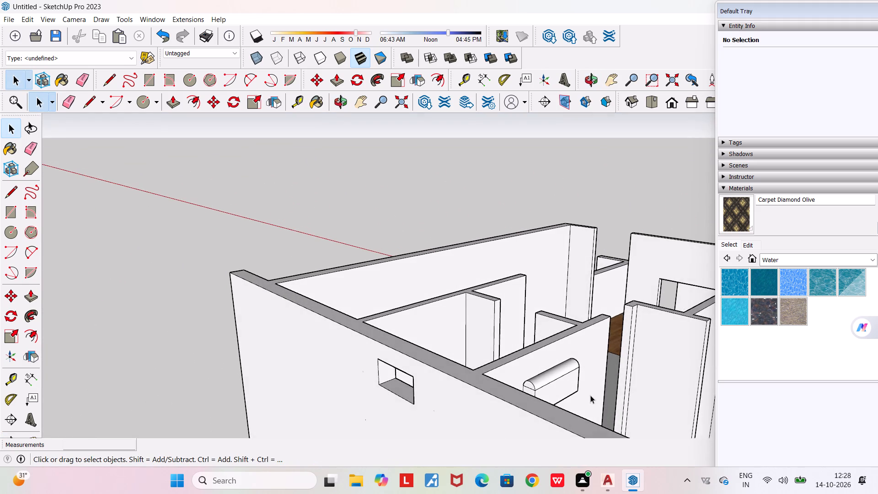
scroll(579, 389, up, 4)
middle_drag(560, 386, 286, 399)
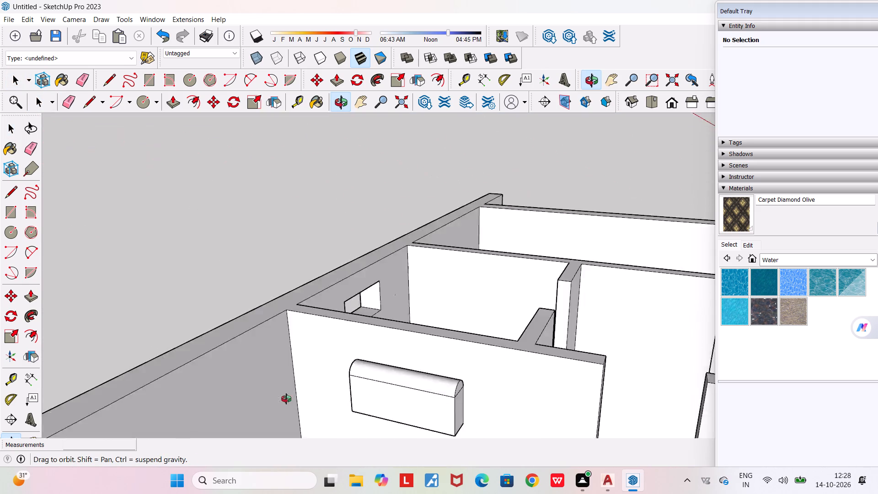
middle_drag(286, 399, 142, 386)
Look over the house's rooms from above, checking the partition walls, kitchen and carpet-topped unit.
scroll(142, 386, down, 8)
middle_drag(252, 429, 368, 365)
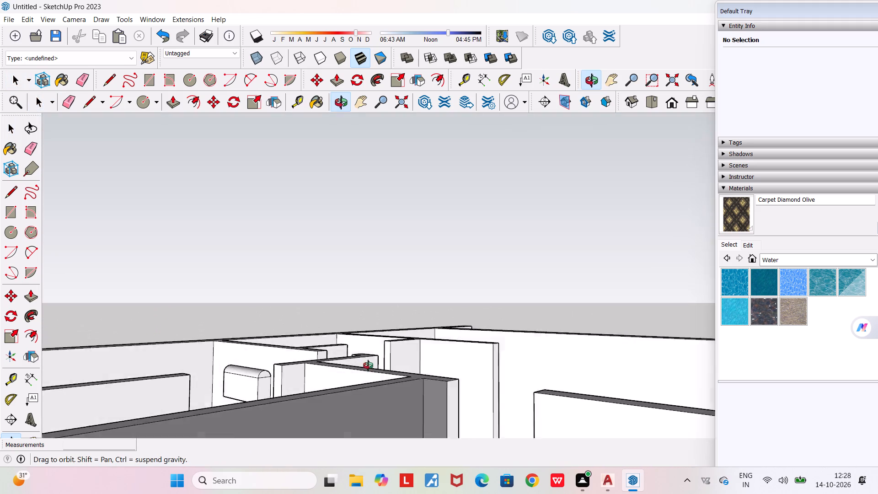
middle_drag(368, 365, 449, 370)
scroll(447, 370, down, 13)
middle_drag(420, 399, 230, 493)
scroll(230, 490, down, 1)
middle_drag(431, 358, 278, 467)
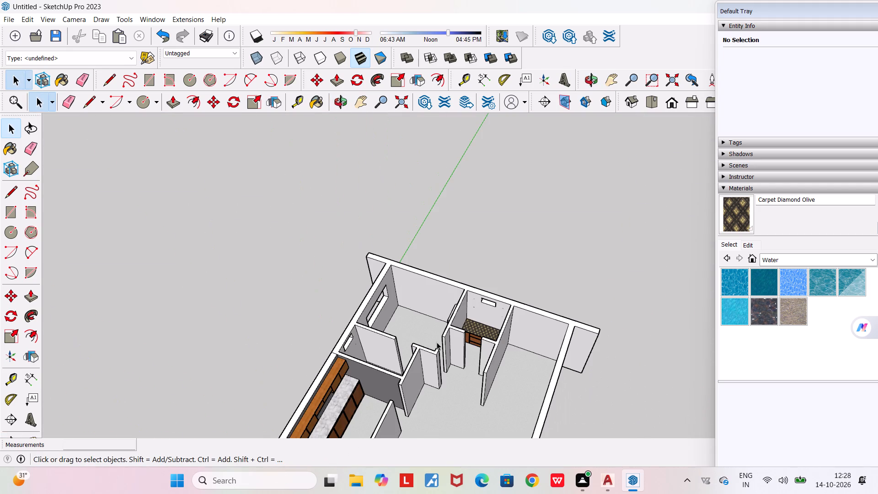
scroll(437, 340, up, 5)
middle_drag(432, 329, 418, 415)
scroll(365, 311, up, 2)
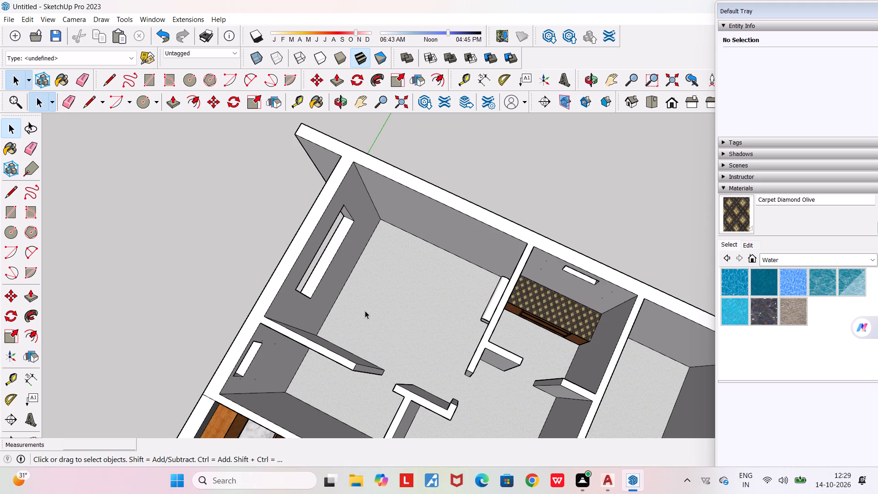
scroll(431, 274, down, 2)
middle_drag(426, 271, 421, 175)
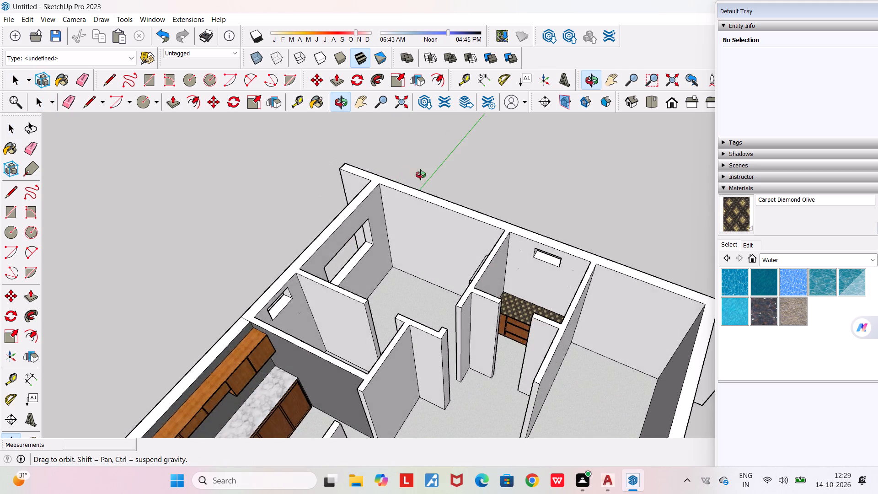
middle_drag(421, 175, 425, 177)
Draw a rectangle about 6' 11" by 11' 2" on the open ground beside the house's long outer wall.
scroll(425, 177, down, 16)
scroll(578, 314, up, 1)
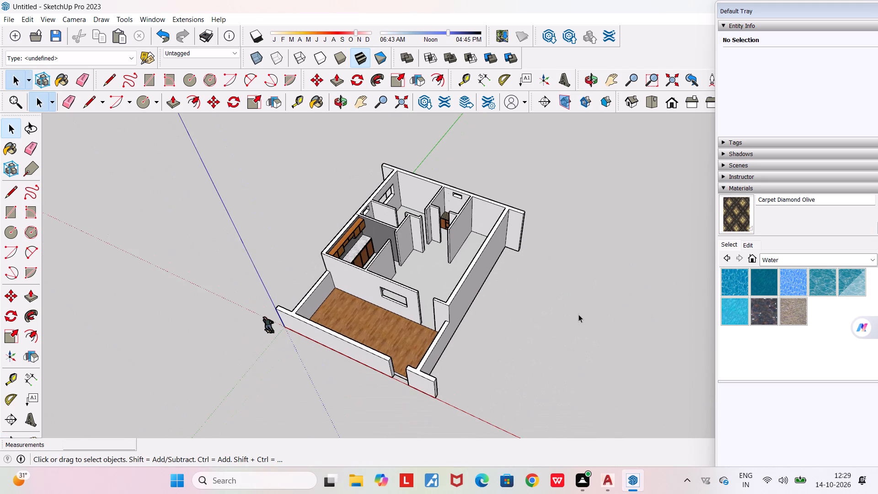
middle_drag(579, 314, 683, 326)
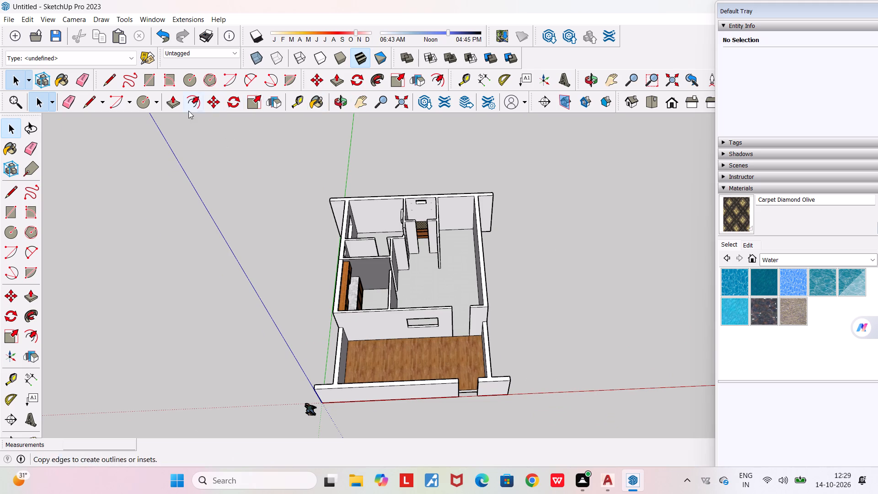
click(151, 86)
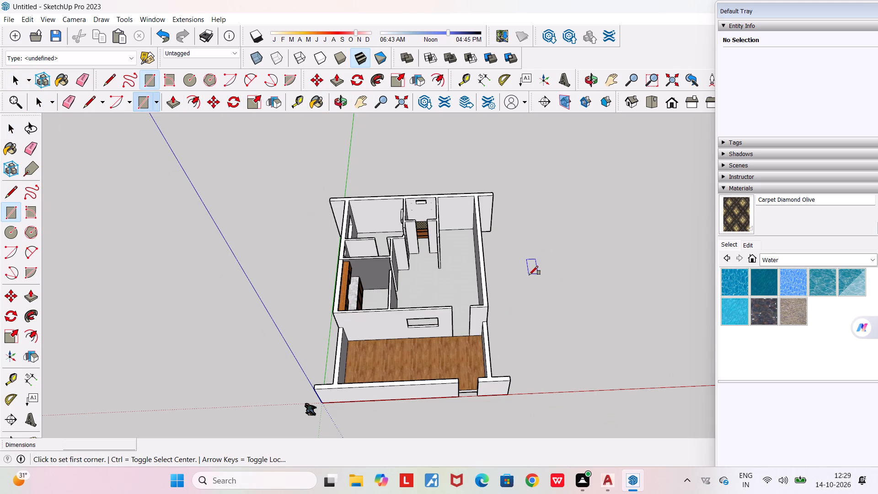
click(531, 278)
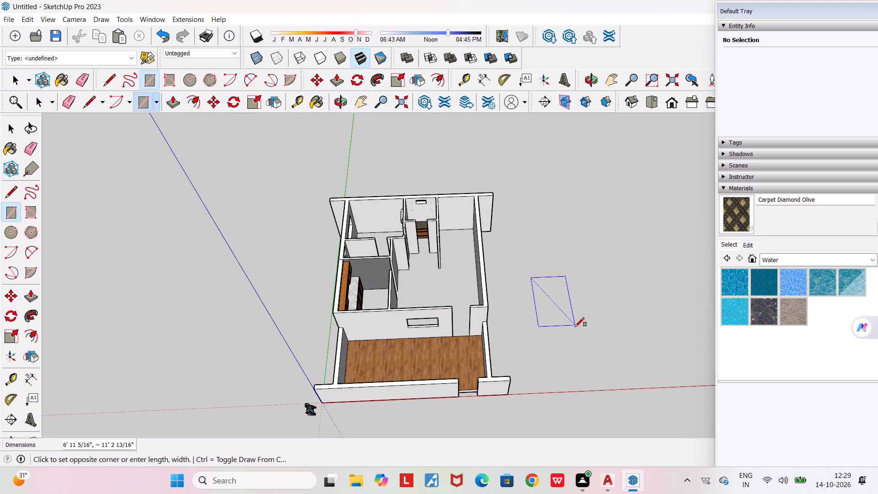
click(575, 327)
Push/Pull the ground rectangle beside the house upward about 2' 5 5/8" into a solid box.
scroll(566, 311, up, 4)
middle_drag(553, 304, 510, 266)
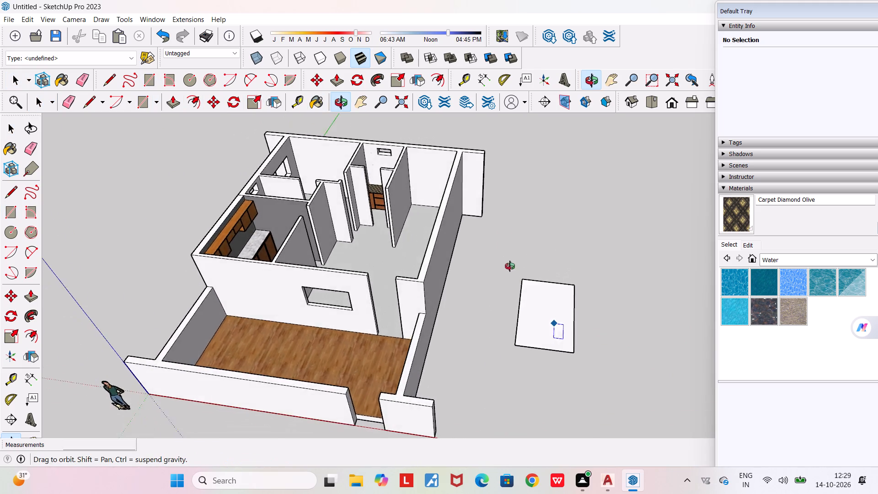
middle_drag(510, 266, 516, 193)
scroll(517, 193, down, 1)
middle_drag(574, 266, 374, 210)
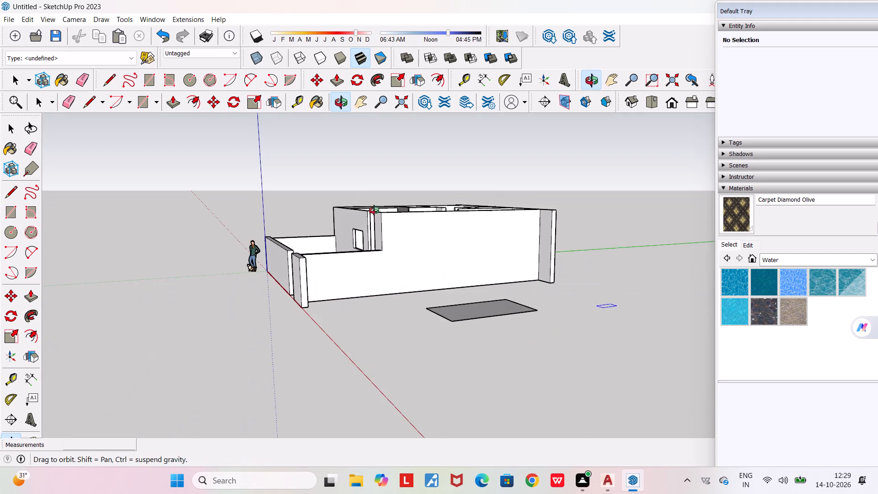
middle_drag(374, 210, 376, 213)
key(space)
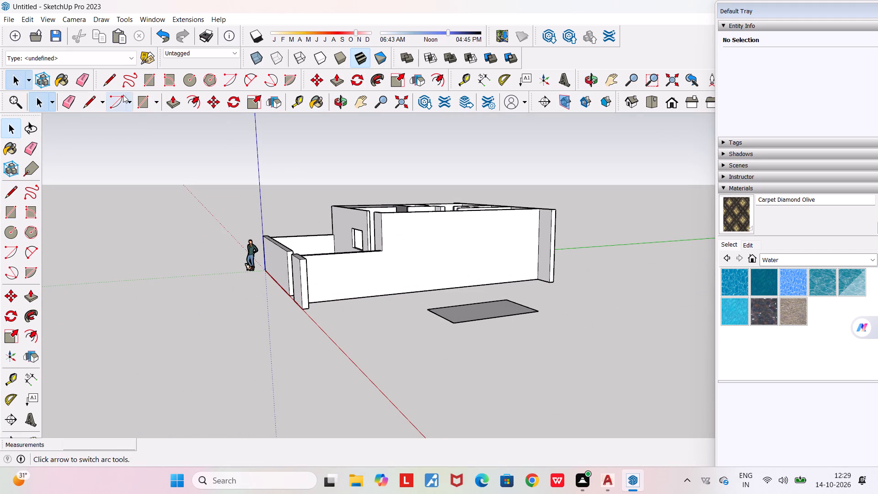
click(167, 98)
click(464, 306)
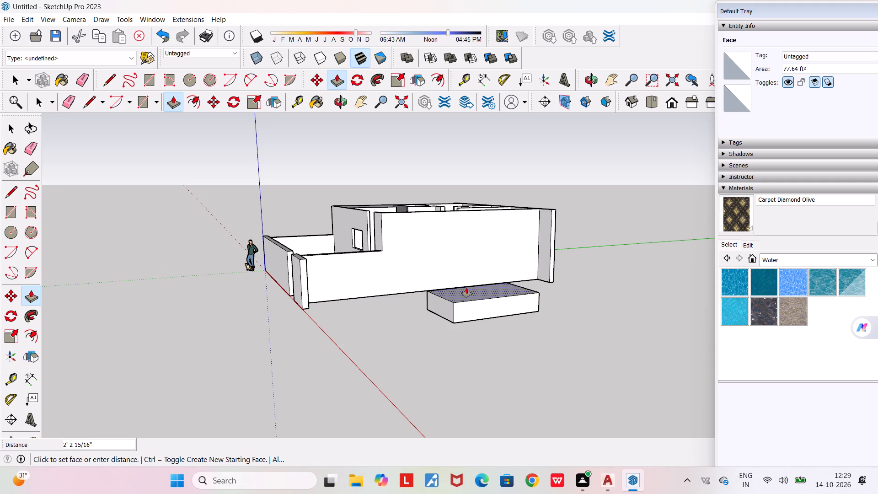
click(466, 286)
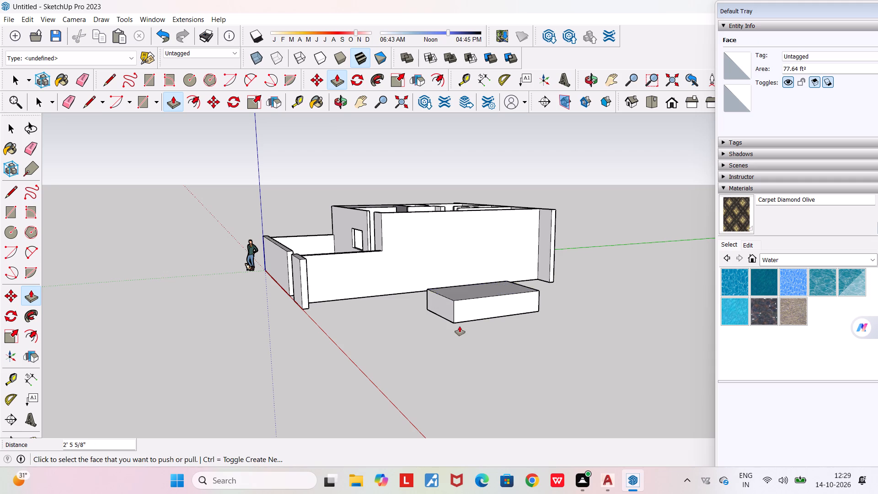
Offset the outline of the box's front short side face inward by about 4 3/4".
middle_drag(444, 317, 506, 337)
scroll(534, 332, up, 5)
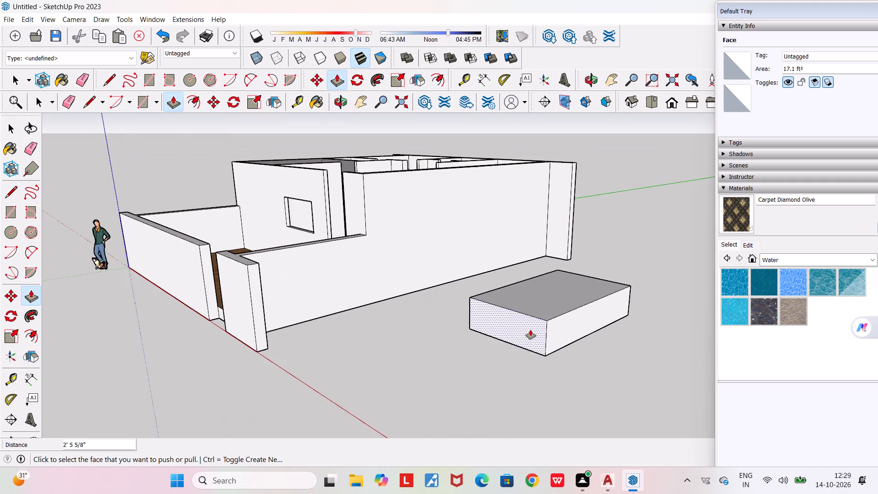
scroll(530, 330, up, 6)
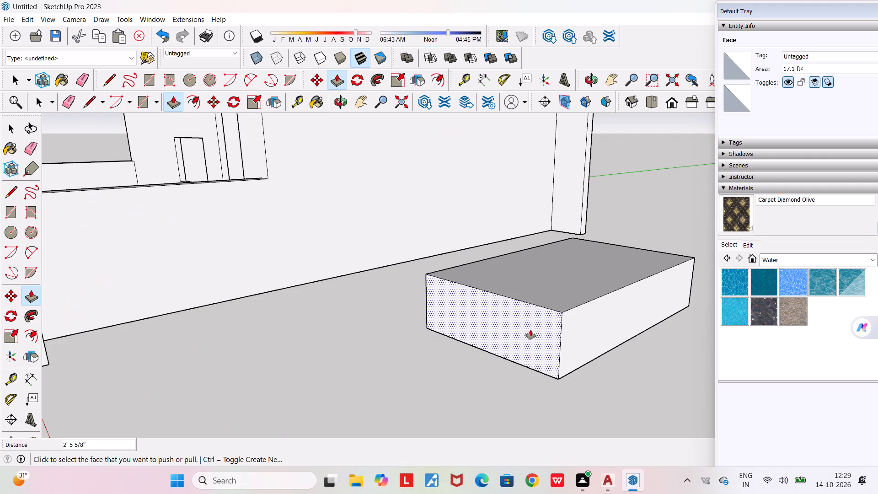
scroll(530, 330, up, 1)
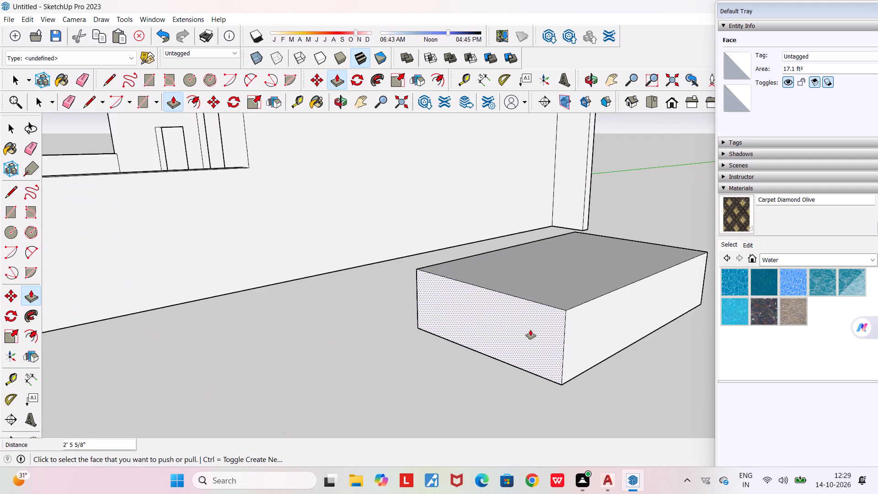
scroll(530, 330, up, 1)
key(space)
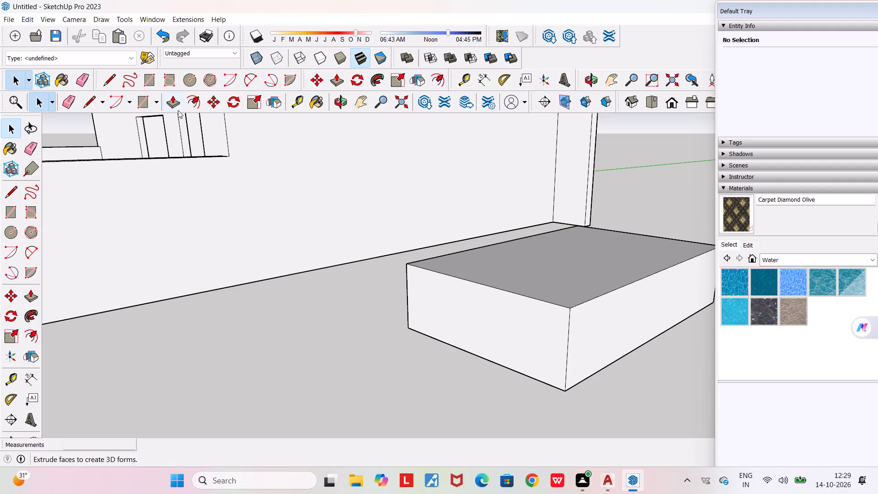
click(195, 100)
click(441, 301)
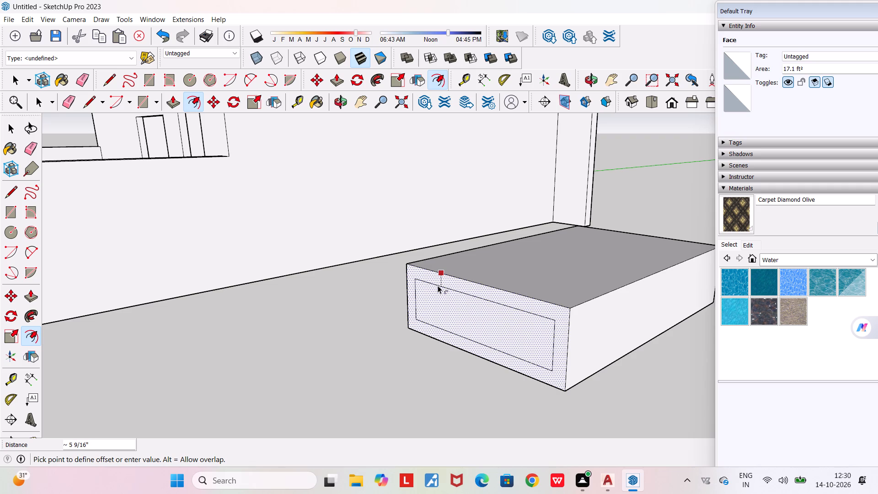
click(438, 284)
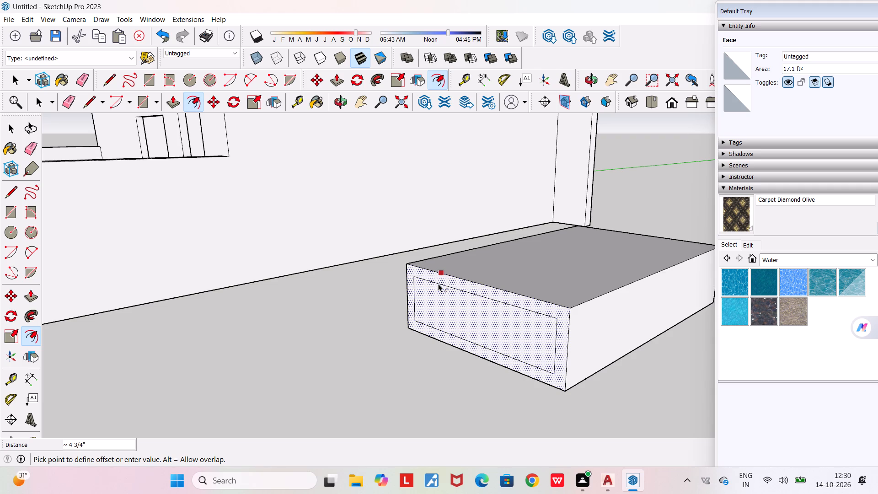
Offset the outline of the box's long side face, facing away from the house, inward by about 4".
click(635, 300)
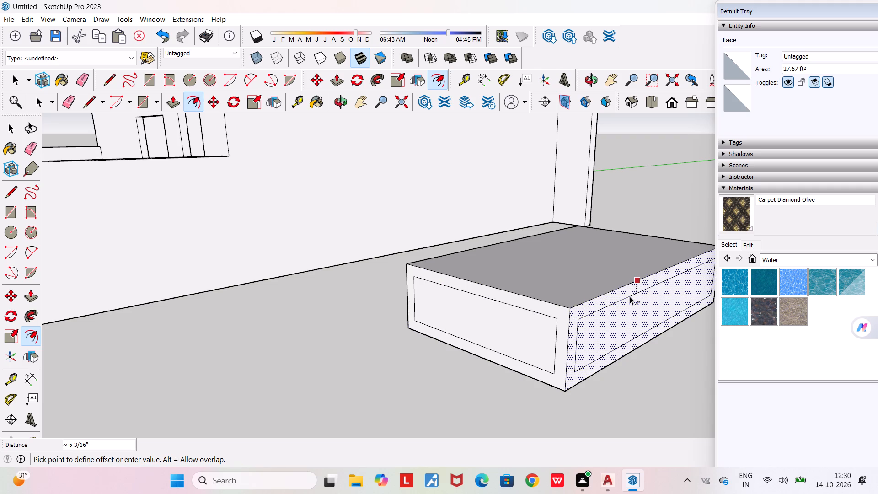
middle_drag(631, 296, 490, 312)
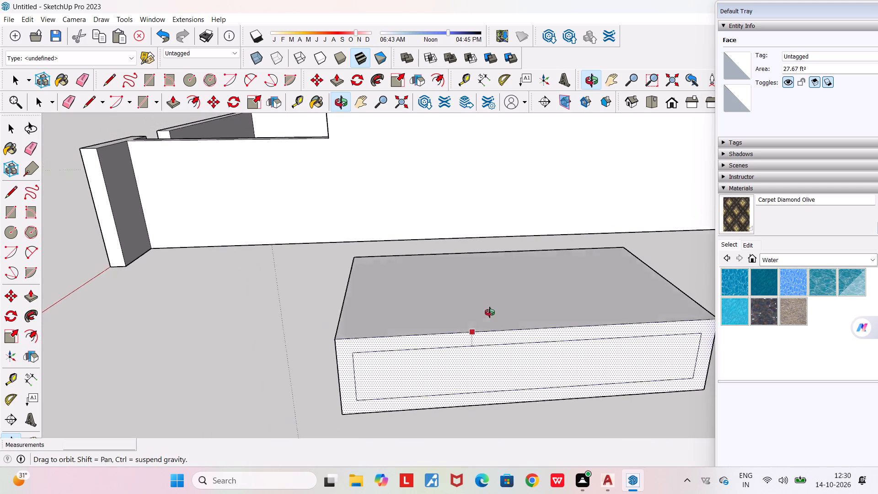
middle_drag(490, 312, 486, 303)
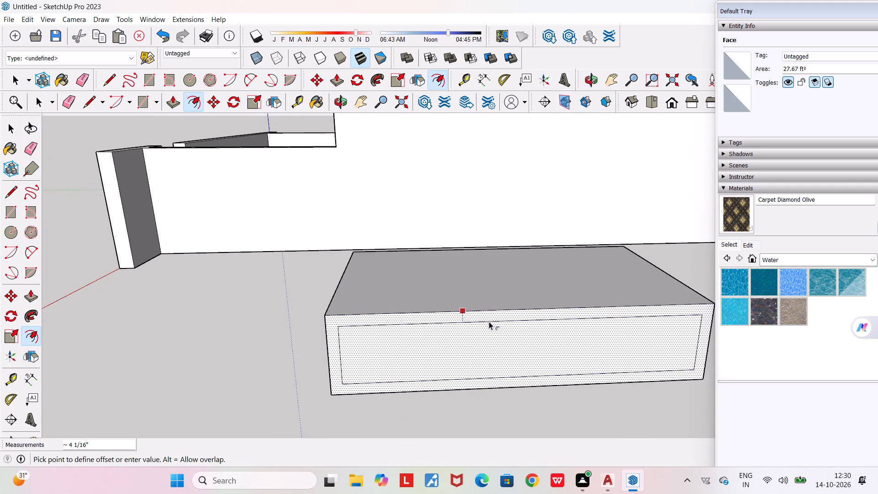
click(491, 322)
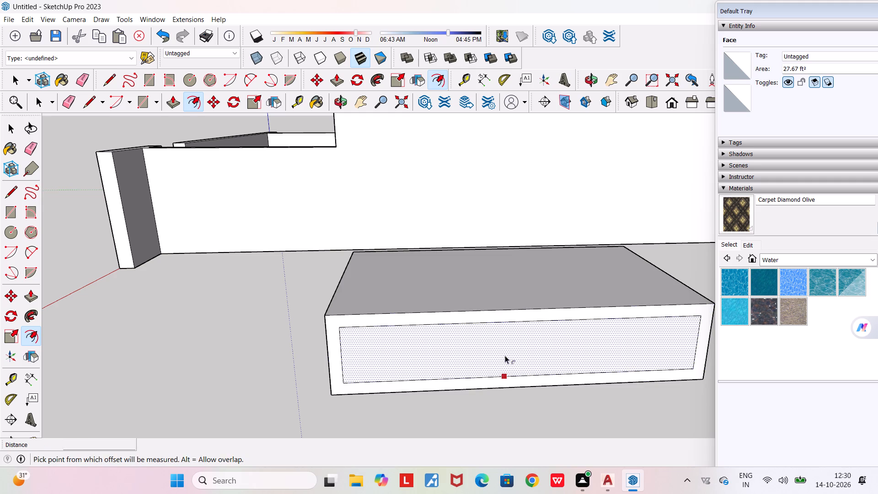
Offset the outline of the box's remaining short side face inward by about 4".
middle_drag(505, 355, 195, 344)
click(387, 355)
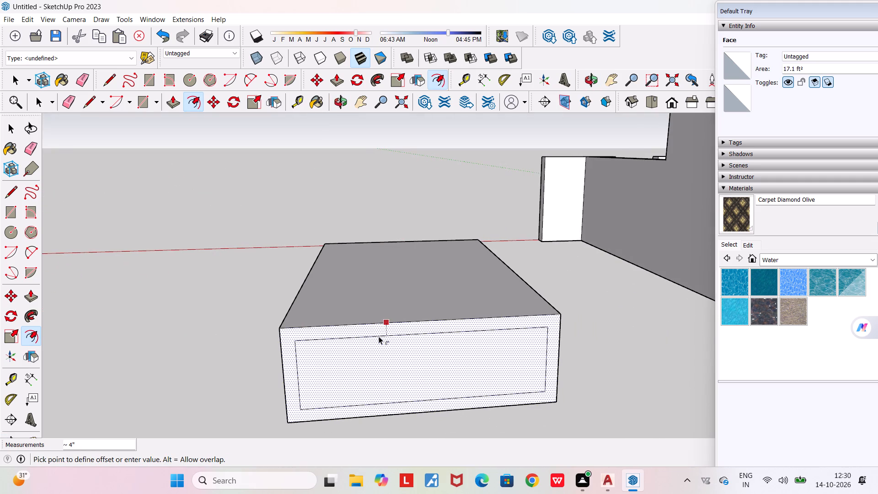
click(379, 336)
Offset the outline of the box's long side face, facing the house, inward by about 4".
middle_drag(468, 354, 460, 349)
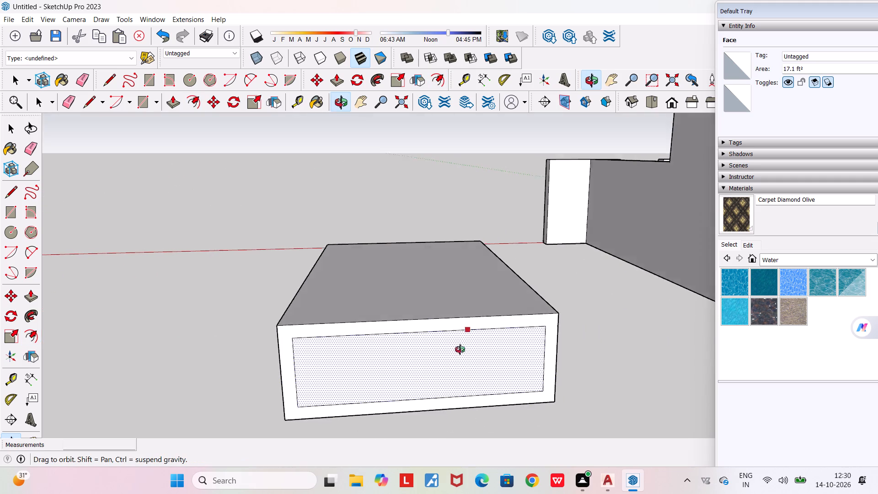
middle_drag(460, 349, 266, 406)
scroll(263, 405, down, 2)
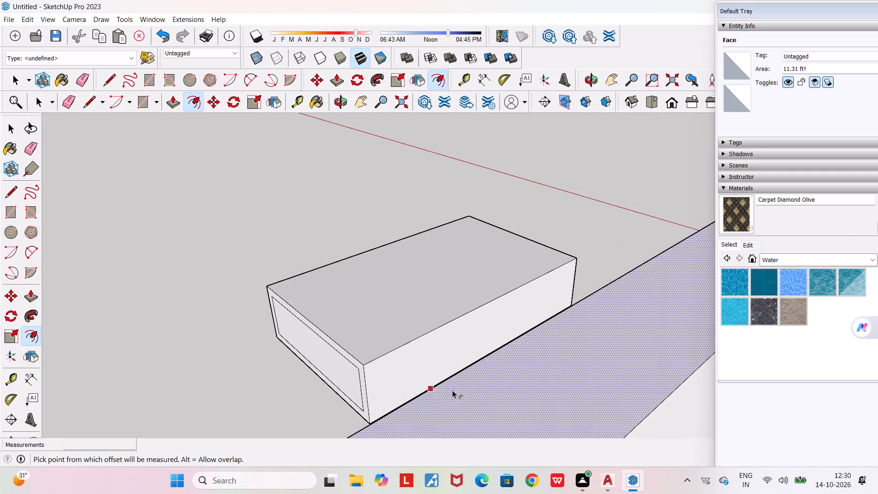
scroll(470, 358, up, 2)
click(462, 331)
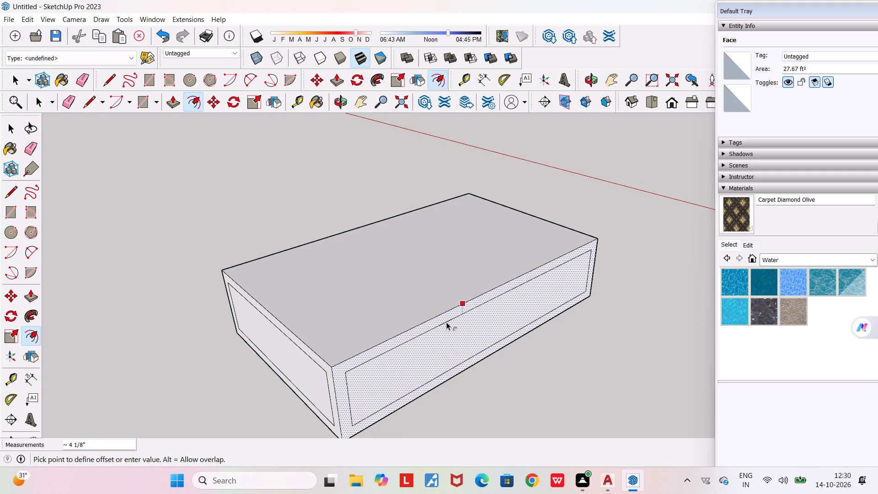
click(444, 321)
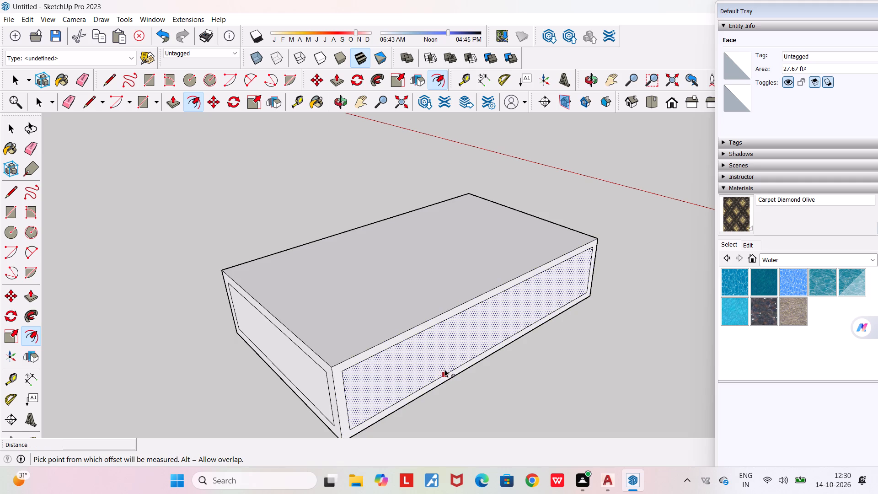
Offset the outline of the box's top face inward by about 3 11/16".
middle_drag(444, 369, 341, 386)
scroll(341, 387, down, 15)
scroll(381, 374, down, 7)
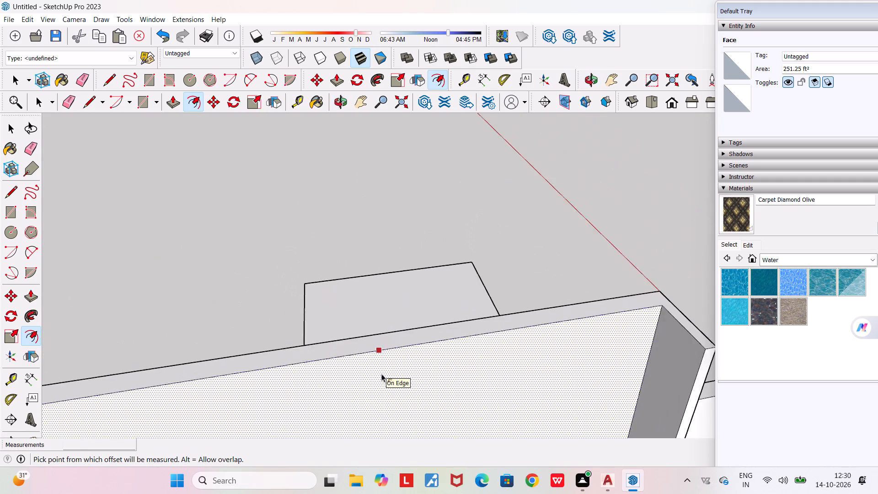
scroll(381, 374, down, 12)
middle_drag(428, 305, 88, 330)
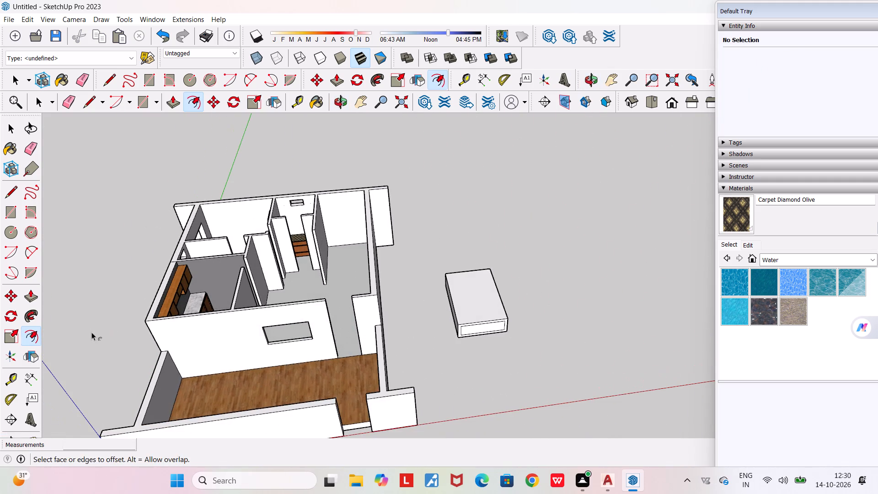
scroll(475, 300, up, 6)
middle_drag(477, 305, 370, 290)
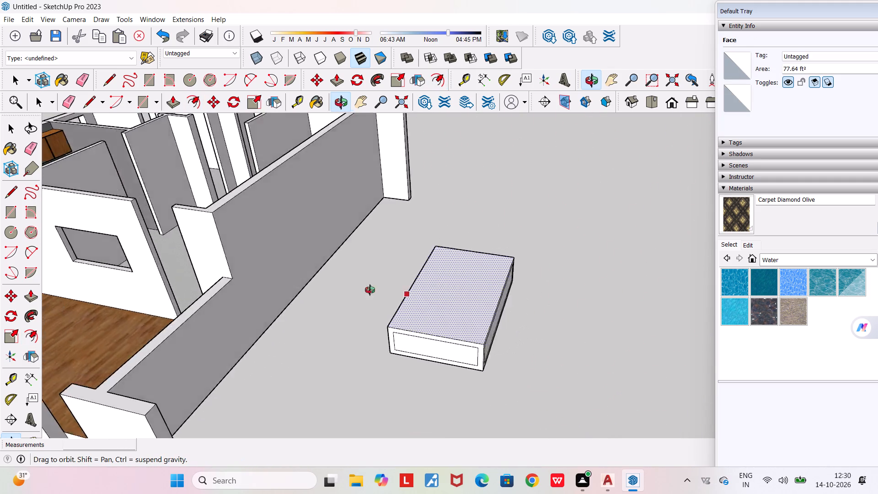
middle_drag(370, 290, 344, 252)
scroll(387, 298, up, 7)
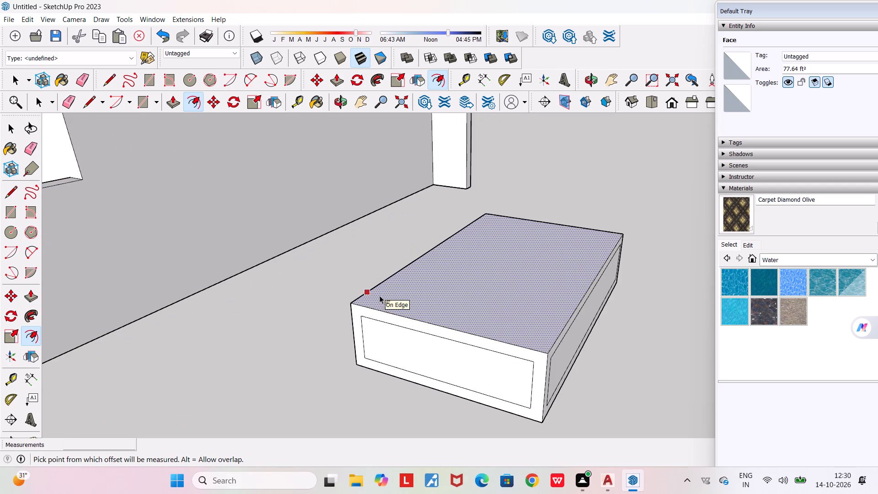
scroll(367, 299, up, 6)
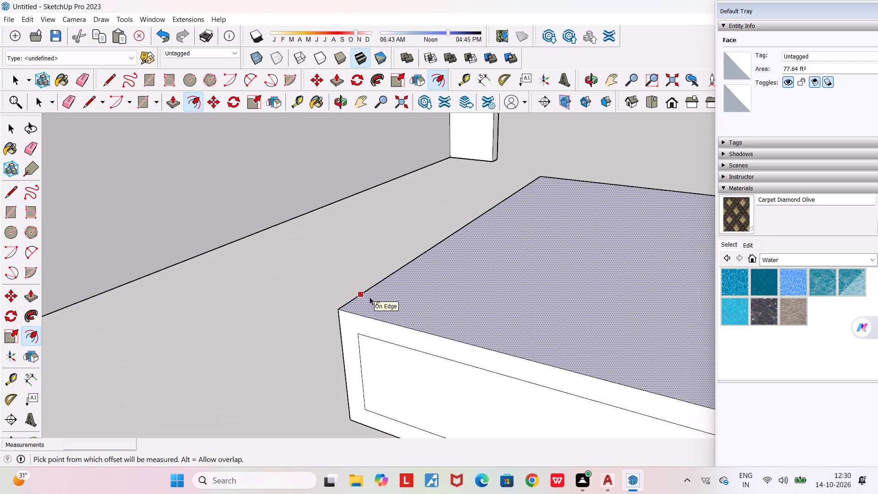
click(398, 296)
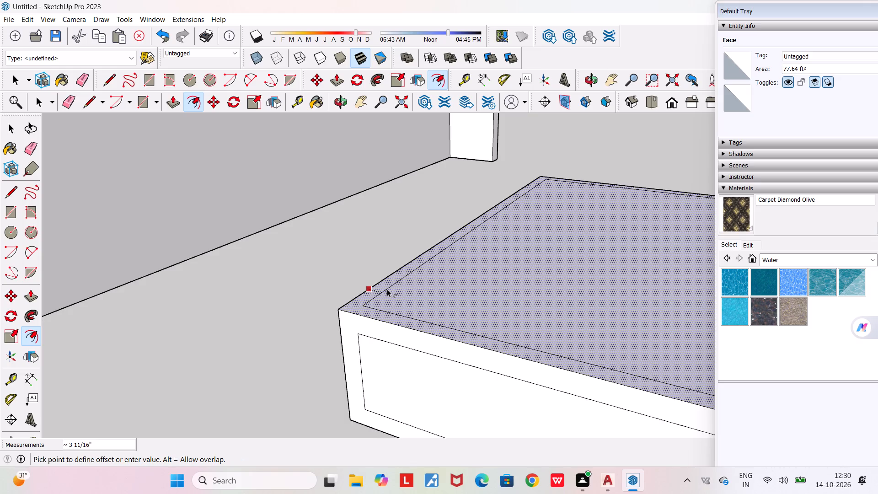
click(387, 289)
Push/Pull the inner top face of the box down about 1 7/16" to form a shallow recess with a raised rim.
middle_drag(392, 293, 465, 332)
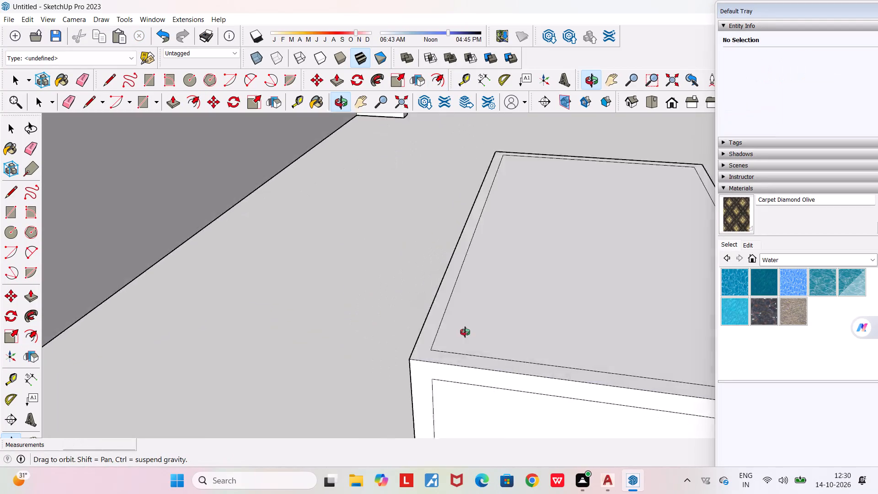
middle_drag(465, 332, 468, 333)
scroll(468, 333, down, 4)
middle_drag(499, 326, 310, 258)
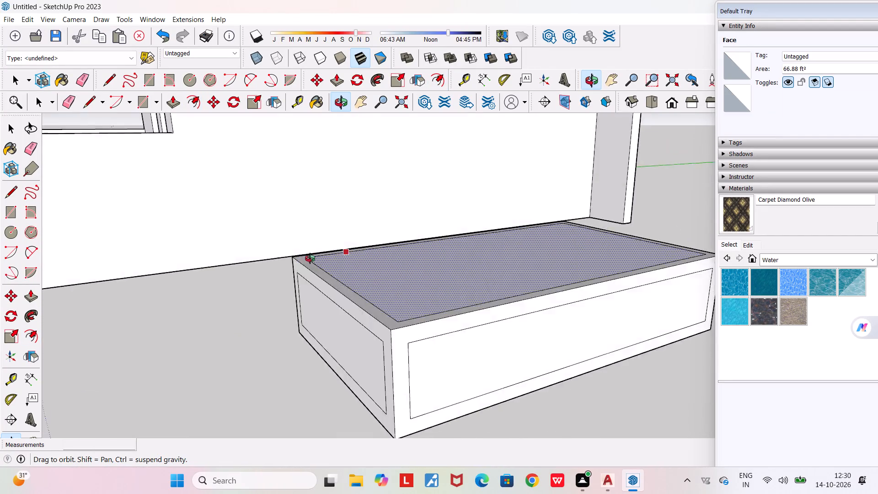
middle_drag(310, 258, 194, 319)
key(space)
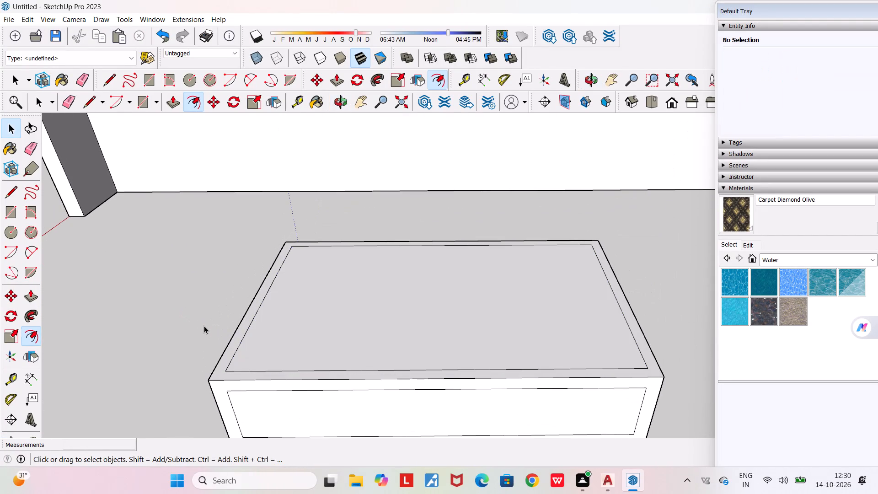
click(177, 105)
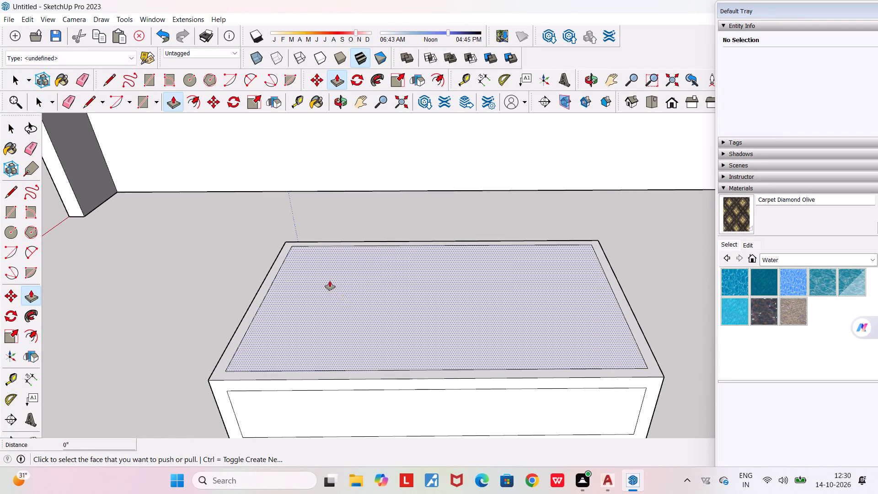
click(342, 291)
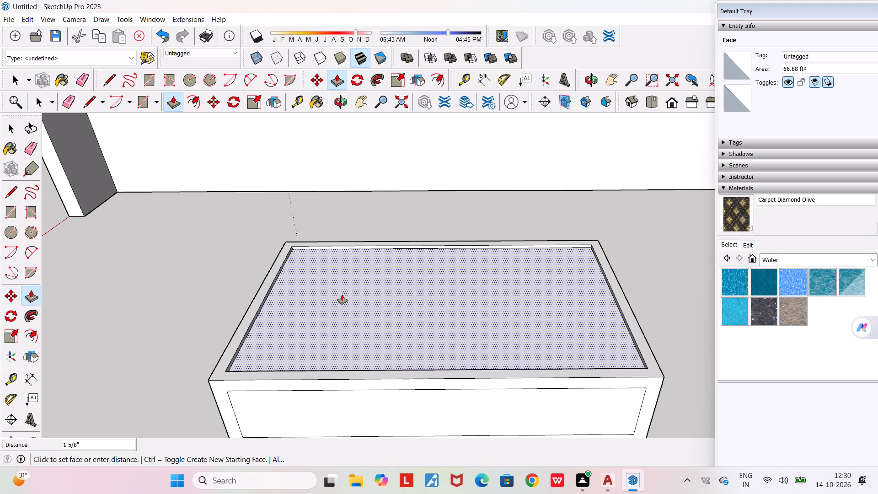
click(342, 295)
Examine the recessed top of the box and the corner of its rim up close.
middle_drag(335, 291, 292, 265)
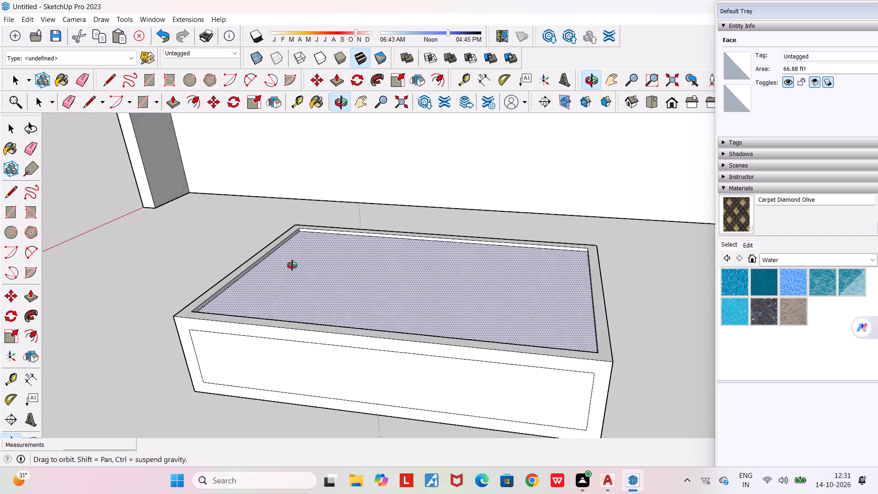
middle_drag(292, 265, 370, 265)
scroll(371, 266, down, 2)
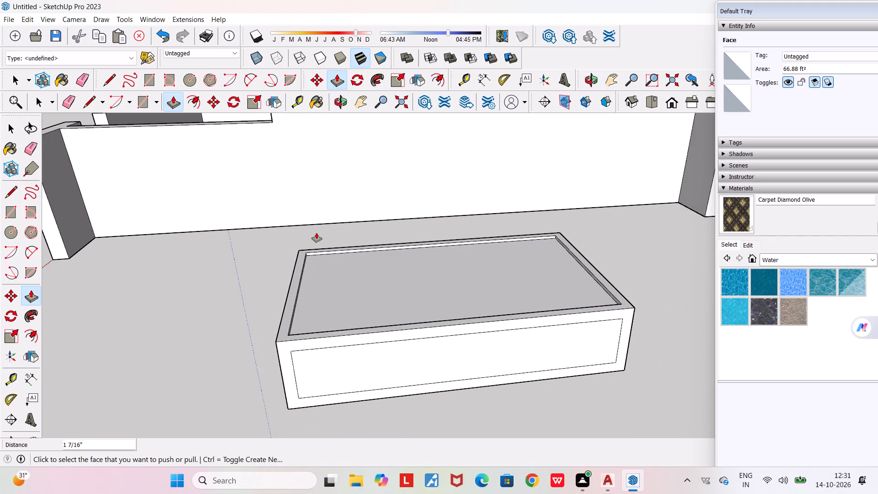
scroll(291, 246, up, 5)
middle_drag(319, 264, 408, 301)
scroll(408, 301, down, 2)
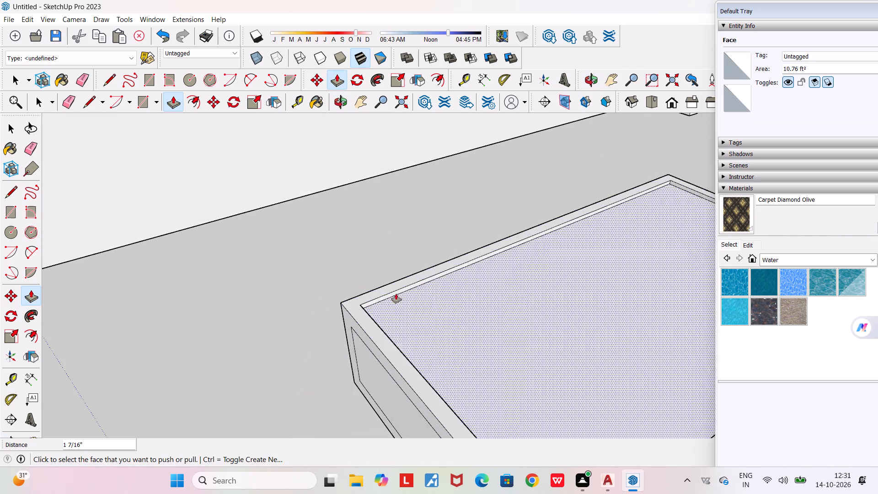
scroll(381, 294, up, 3)
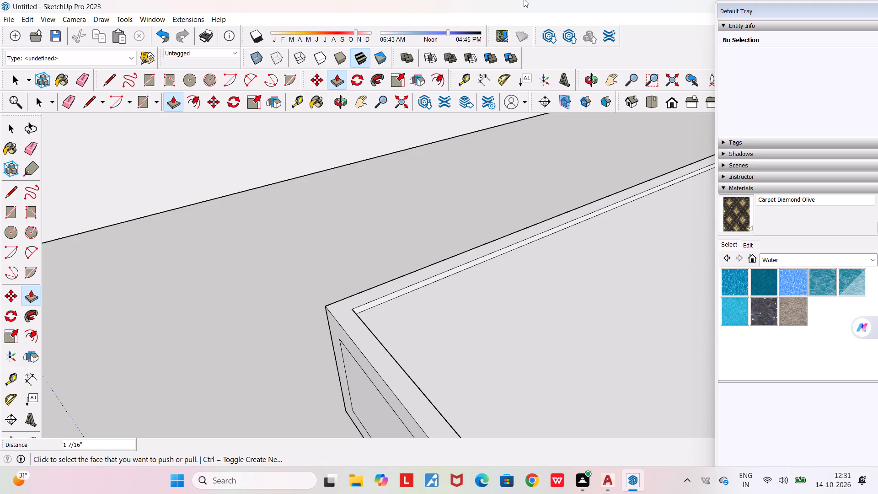
key(space)
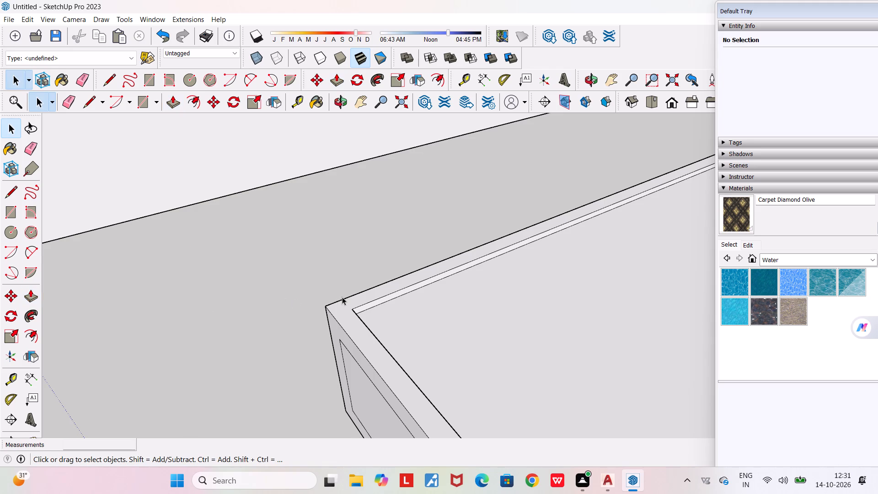
scroll(353, 302, up, 4)
middle_drag(353, 303, 294, 296)
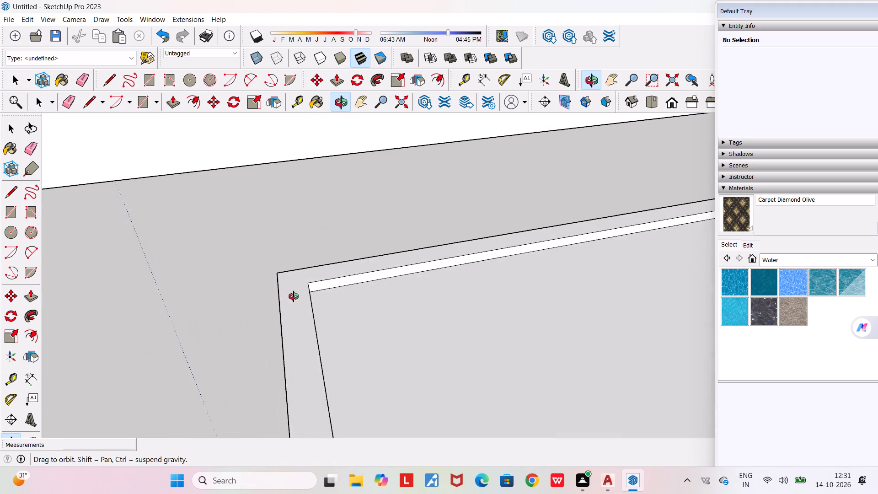
middle_drag(294, 296, 302, 283)
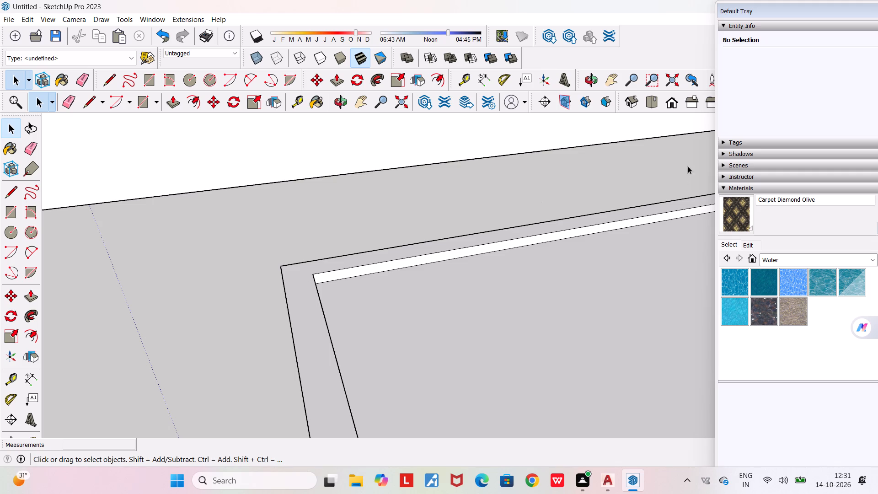
Collapse the Materials section of the tray.
click(721, 185)
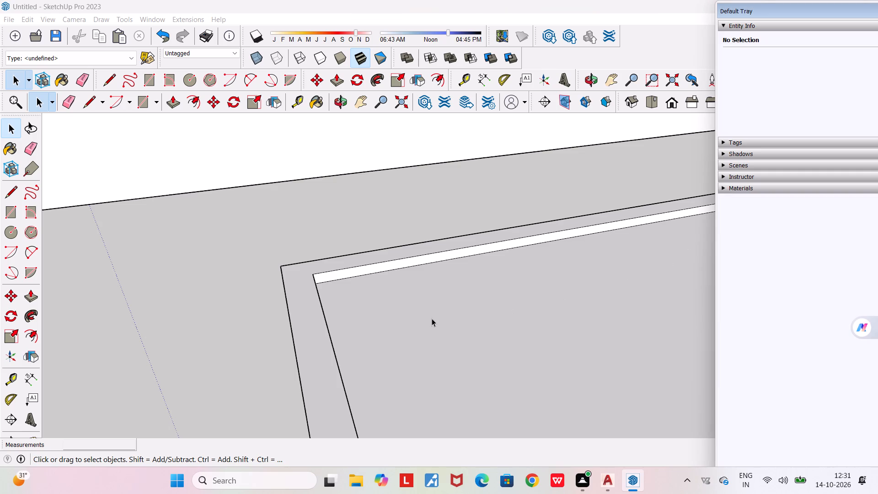
Examine the box from several sides and compare its size and position with the house.
scroll(479, 313, down, 5)
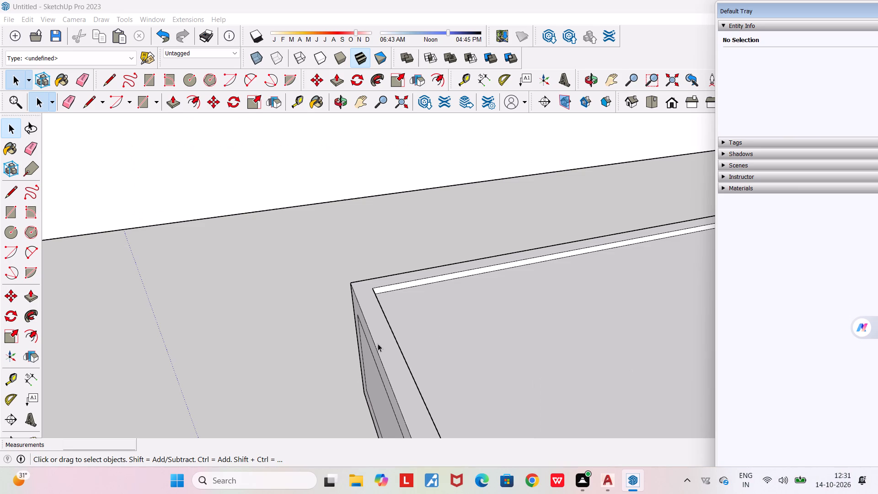
scroll(372, 321, down, 16)
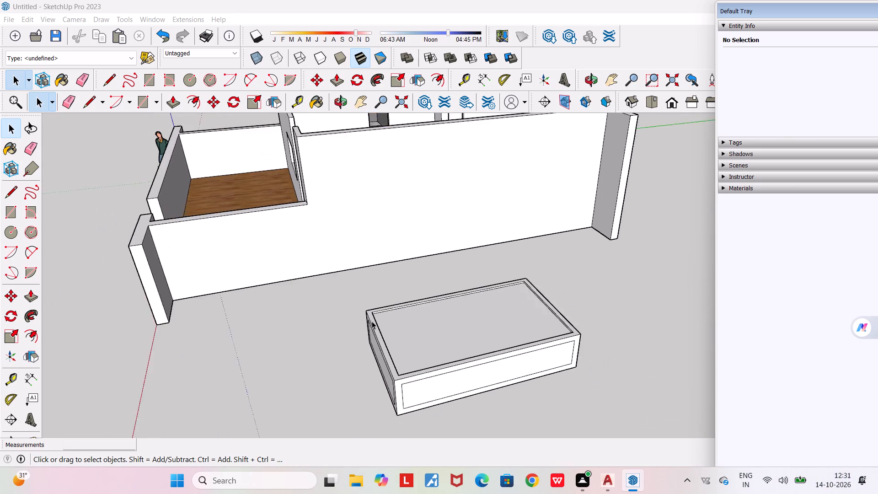
scroll(372, 321, down, 1)
scroll(418, 346, up, 10)
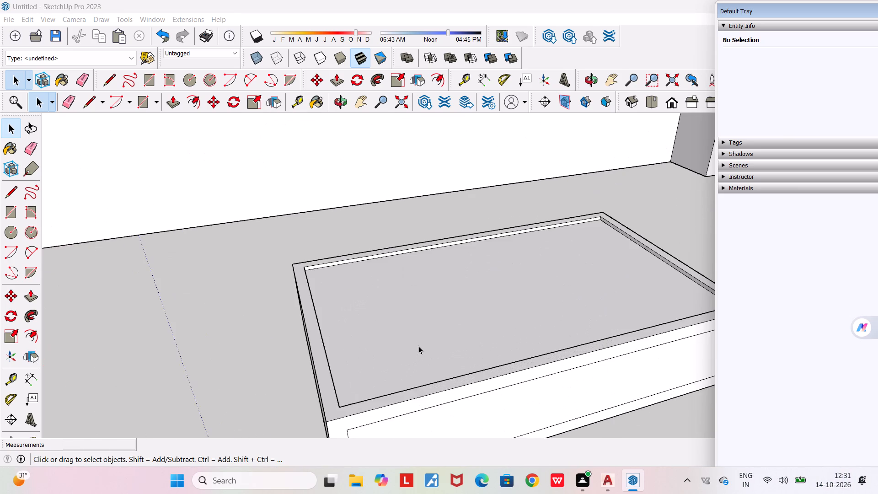
middle_drag(417, 345, 423, 236)
scroll(423, 236, down, 5)
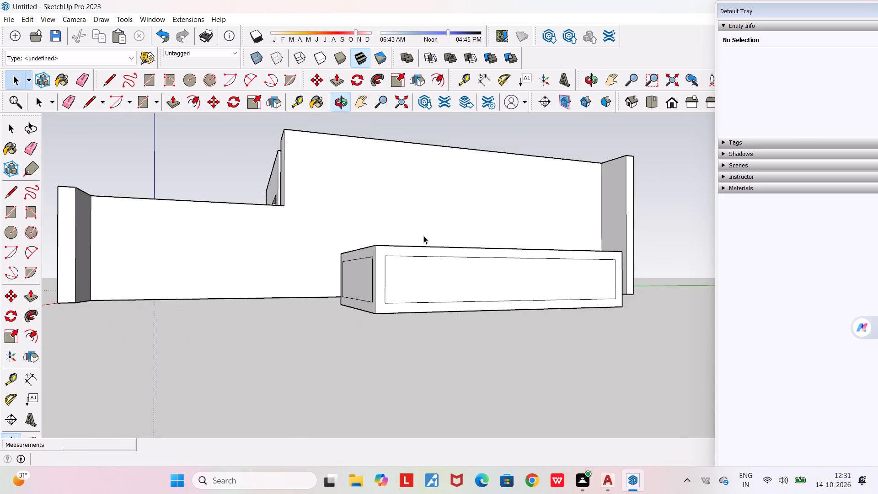
scroll(423, 236, down, 3)
middle_drag(414, 253, 486, 295)
scroll(510, 326, up, 3)
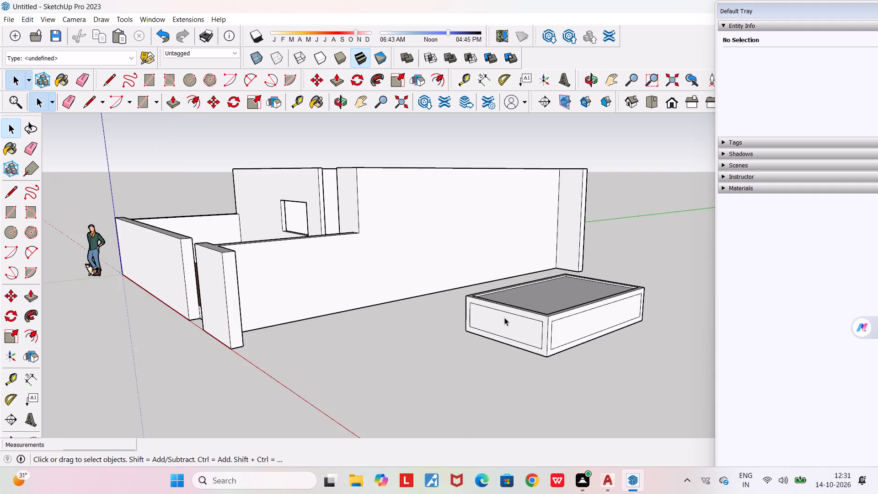
middle_drag(496, 313, 187, 338)
scroll(187, 338, down, 4)
middle_drag(228, 338, 418, 397)
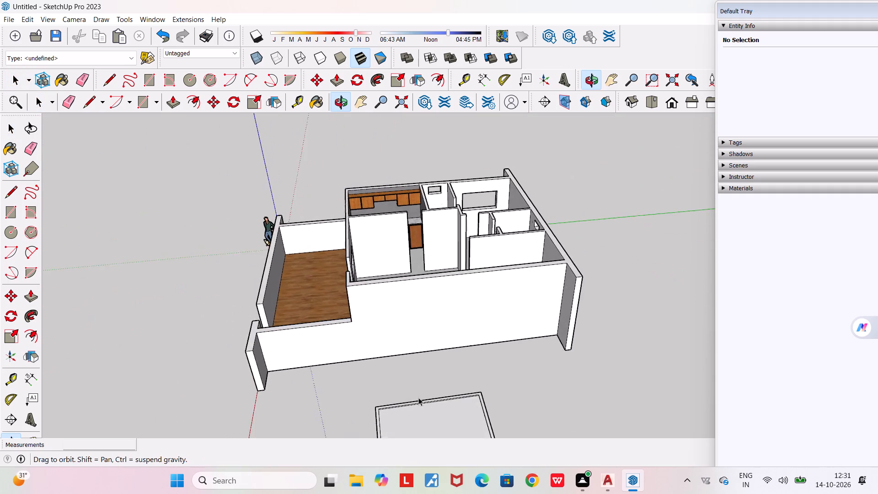
middle_drag(418, 397, 419, 397)
scroll(412, 393, down, 6)
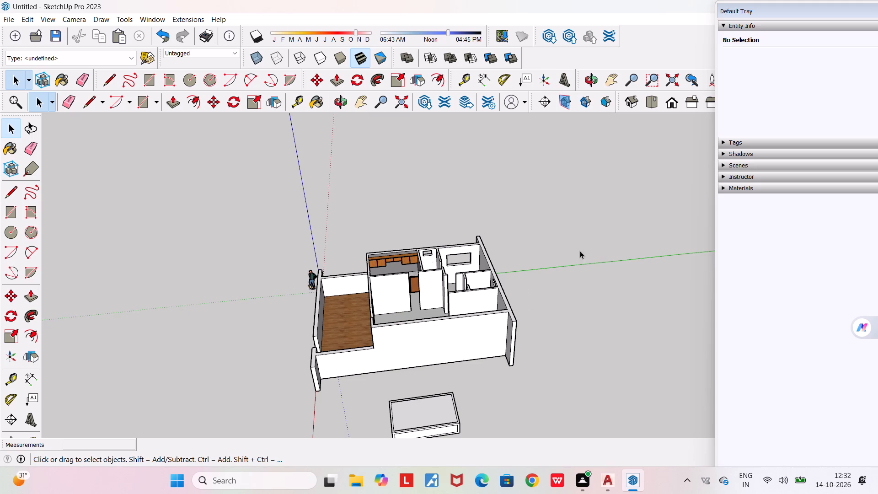
scroll(460, 396, down, 4)
middle_drag(457, 394, 455, 392)
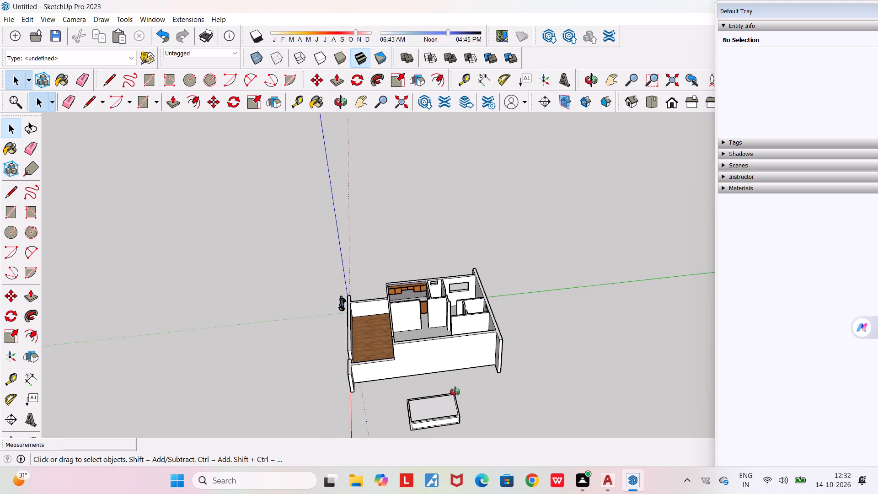
middle_drag(455, 392, 482, 284)
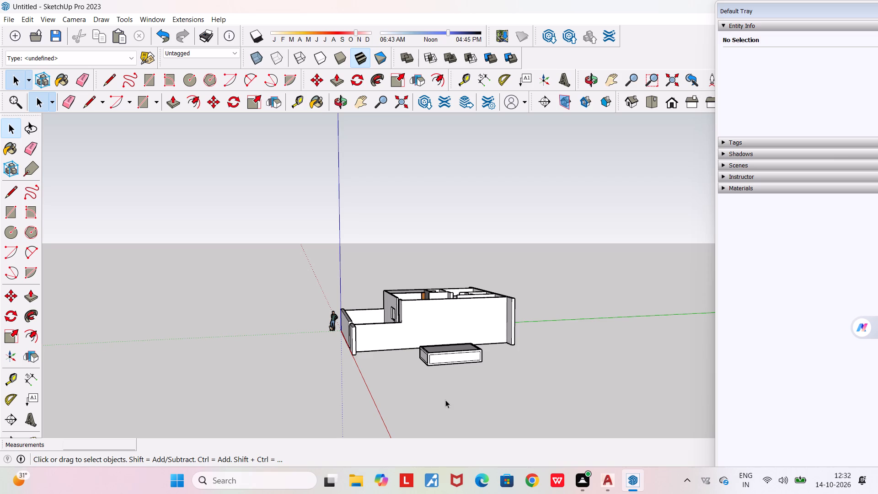
scroll(445, 400, up, 6)
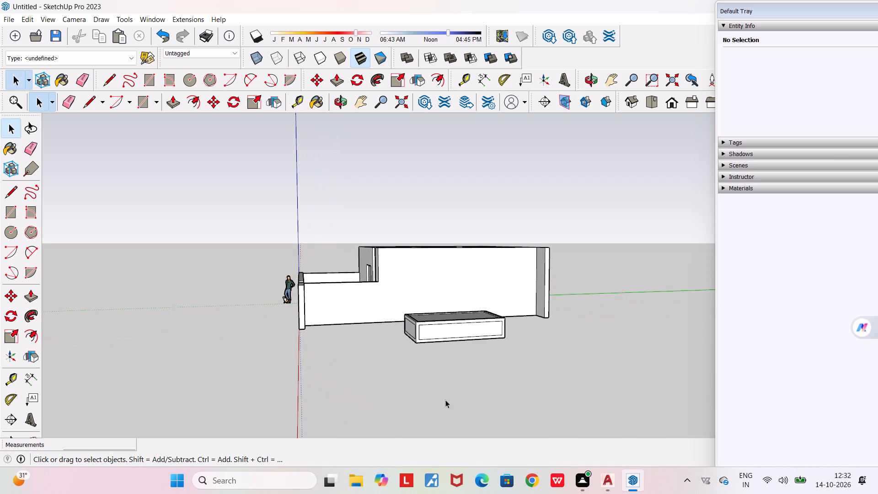
scroll(445, 400, up, 1)
middle_drag(520, 354, 366, 378)
scroll(333, 314, up, 5)
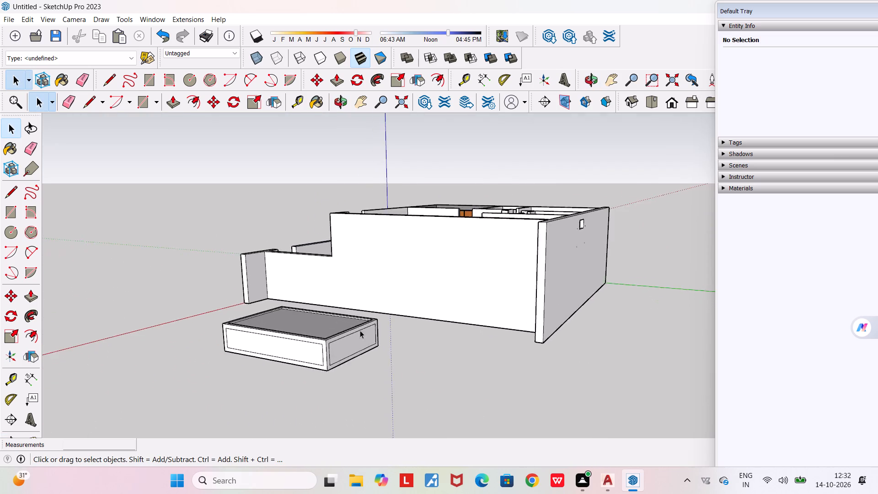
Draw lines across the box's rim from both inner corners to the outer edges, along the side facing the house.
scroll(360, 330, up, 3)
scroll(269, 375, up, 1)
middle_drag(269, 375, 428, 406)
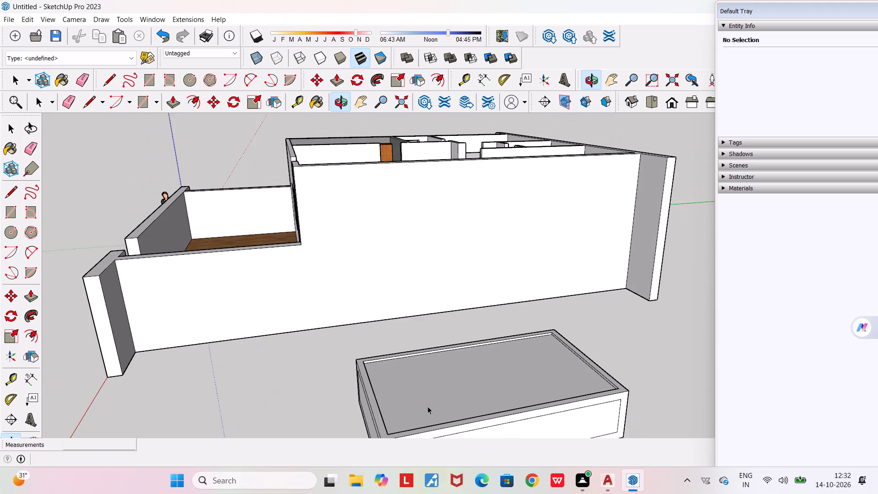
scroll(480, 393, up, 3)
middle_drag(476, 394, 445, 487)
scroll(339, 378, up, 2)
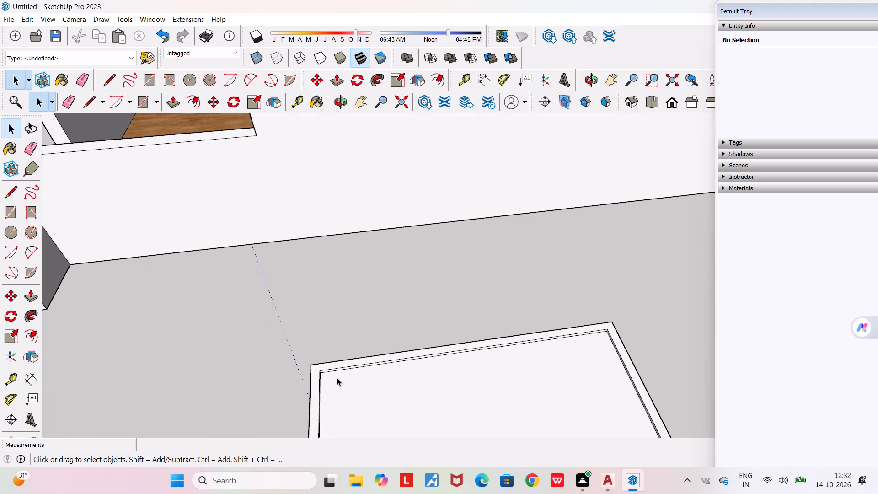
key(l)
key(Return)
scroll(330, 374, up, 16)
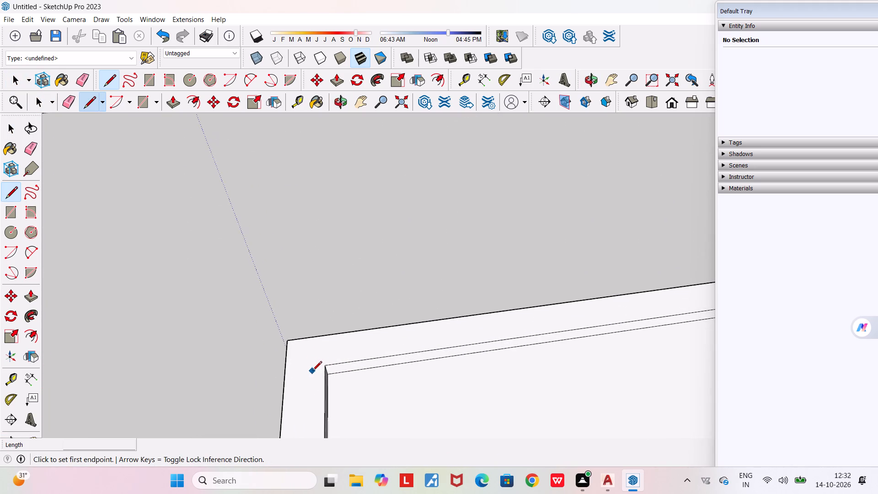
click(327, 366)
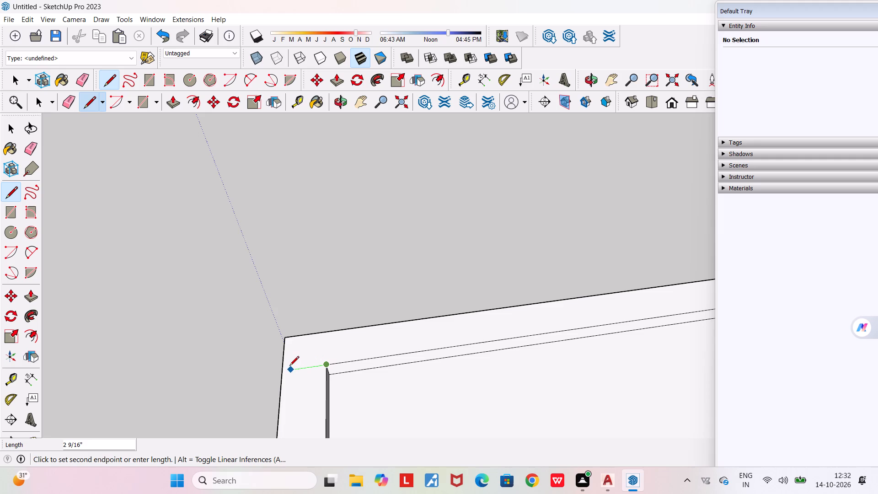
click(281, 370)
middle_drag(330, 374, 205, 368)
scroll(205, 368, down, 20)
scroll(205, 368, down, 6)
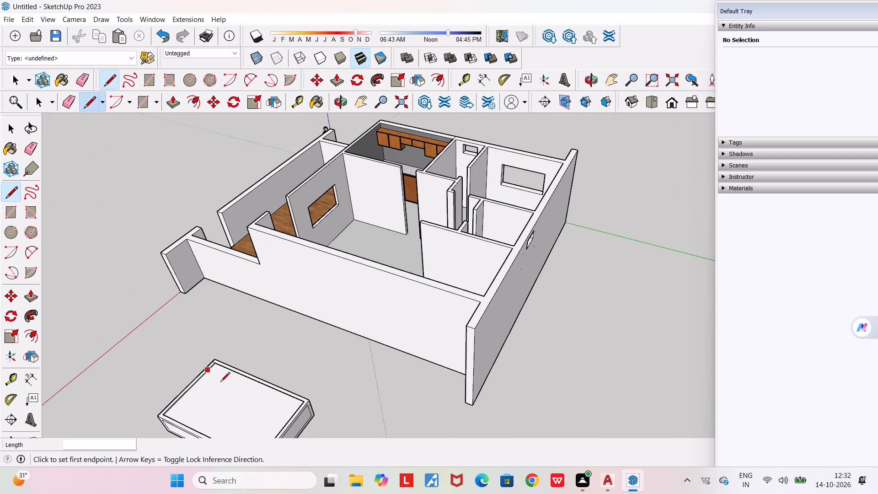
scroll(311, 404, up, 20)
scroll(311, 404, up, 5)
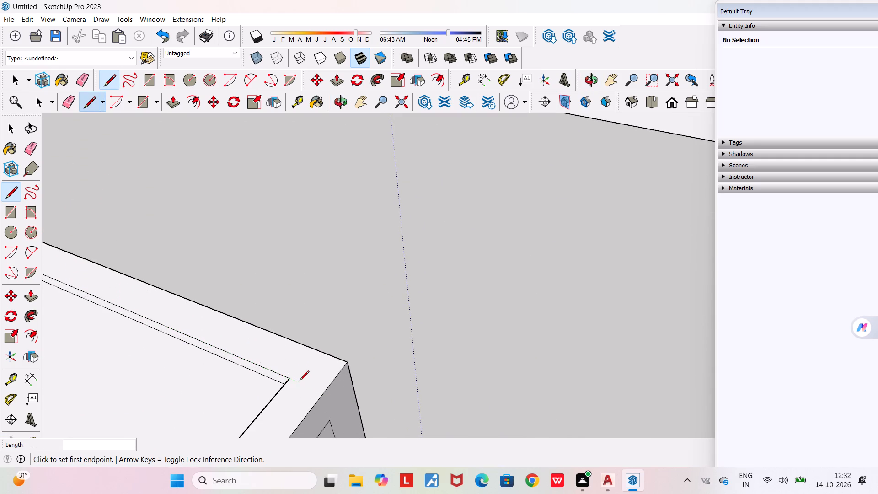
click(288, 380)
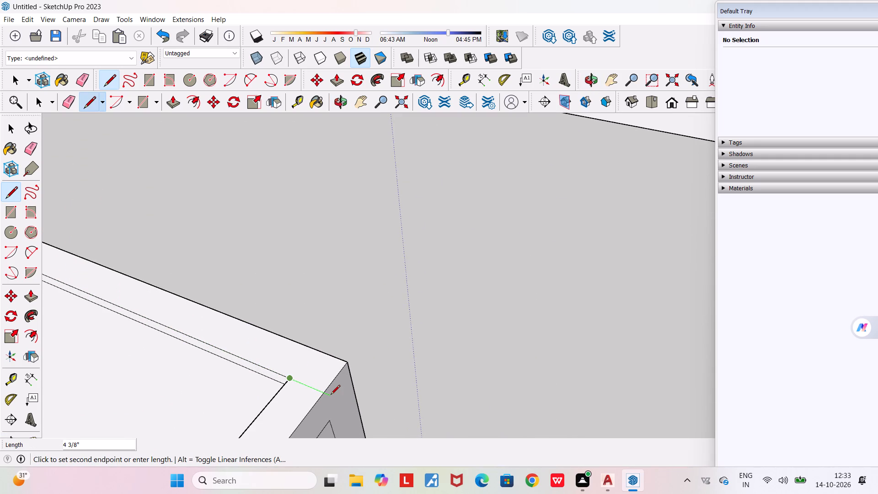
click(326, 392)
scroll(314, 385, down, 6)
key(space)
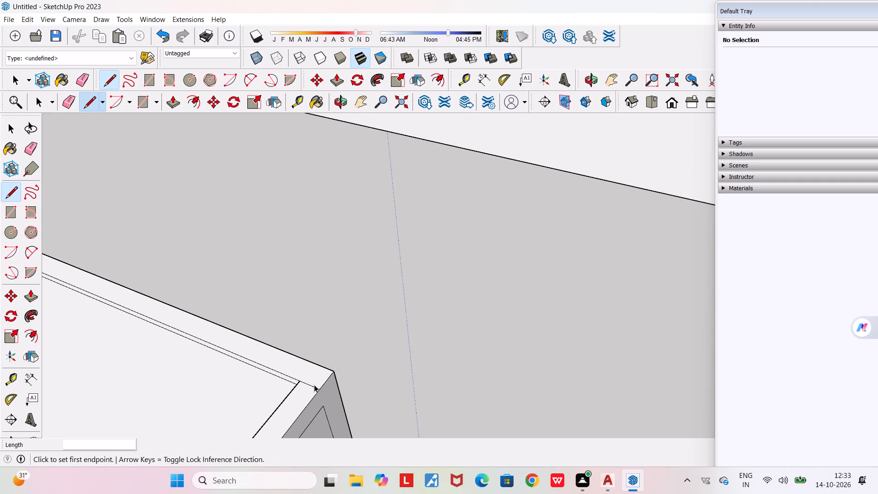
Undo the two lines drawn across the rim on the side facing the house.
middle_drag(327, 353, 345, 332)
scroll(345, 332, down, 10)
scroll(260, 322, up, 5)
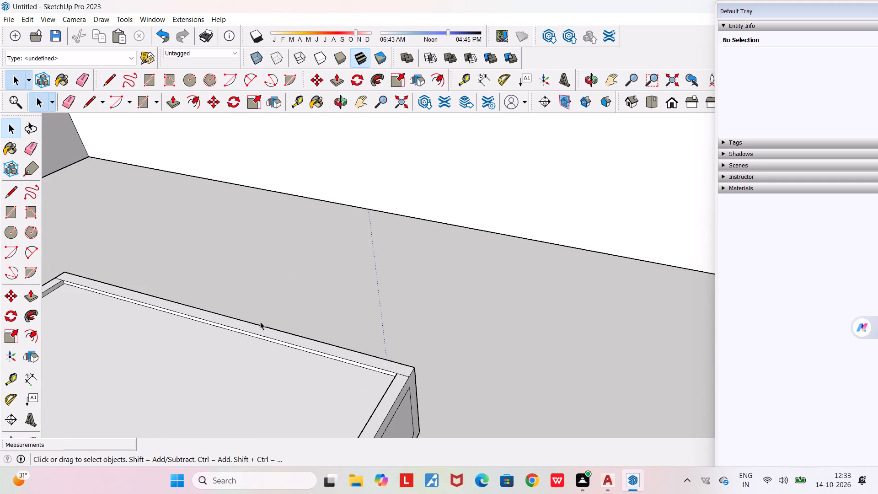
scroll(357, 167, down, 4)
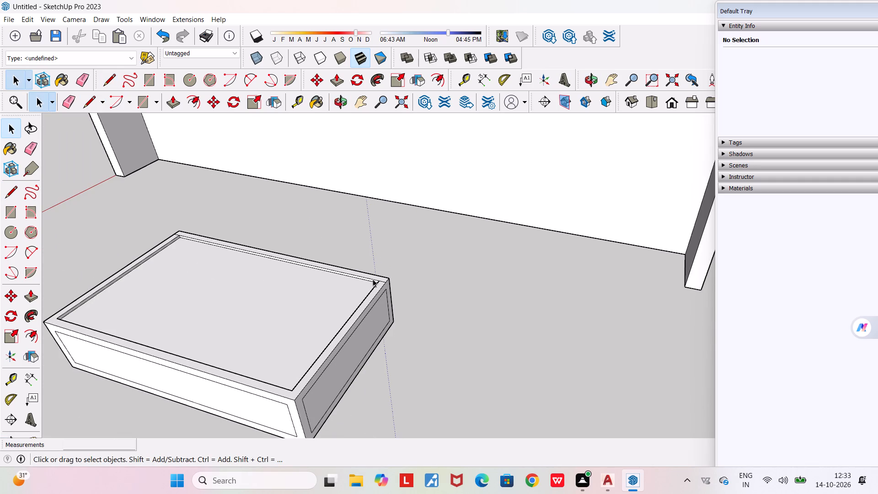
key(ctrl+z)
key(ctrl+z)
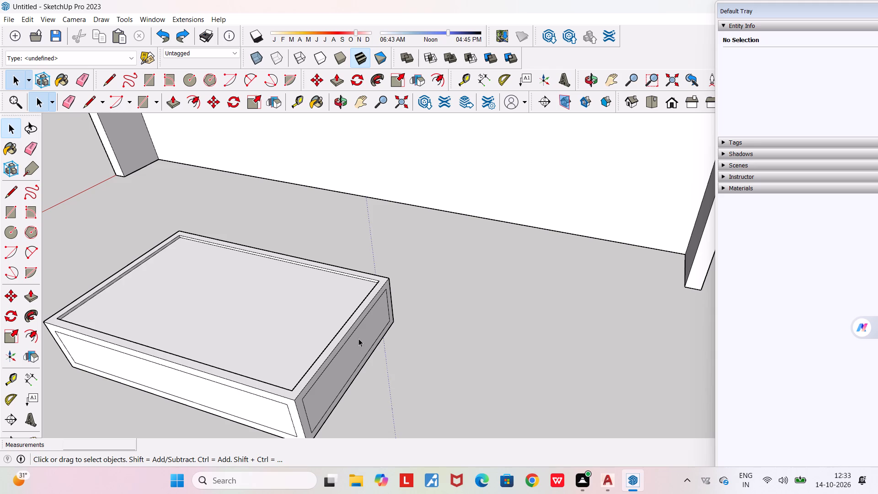
Draw a line about 3 11/16" long across the rim from the far end's inner corner nearest the house, parallel to the red axis.
middle_drag(359, 339, 462, 354)
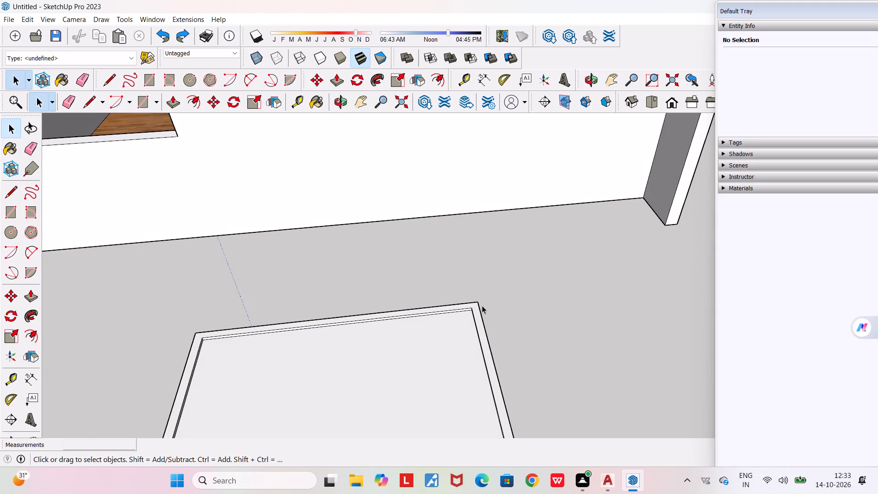
scroll(485, 311, up, 1)
scroll(484, 311, down, 12)
middle_drag(431, 345, 620, 335)
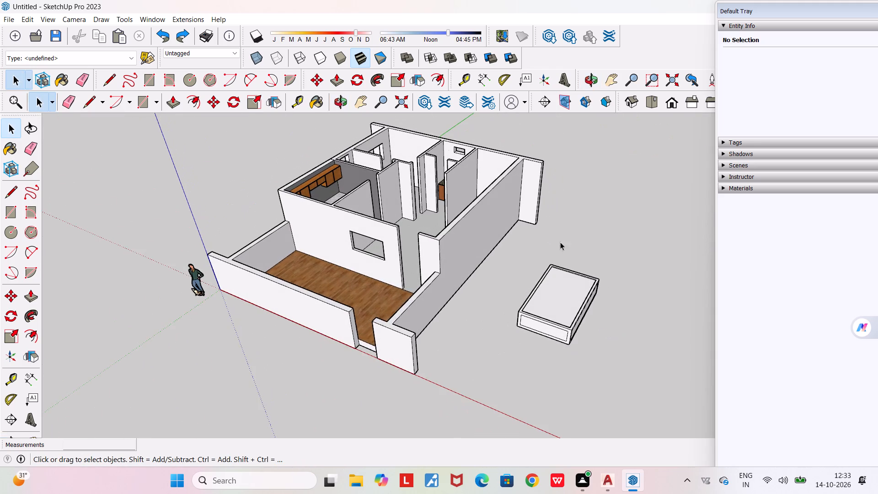
scroll(572, 273, up, 20)
scroll(572, 273, up, 4)
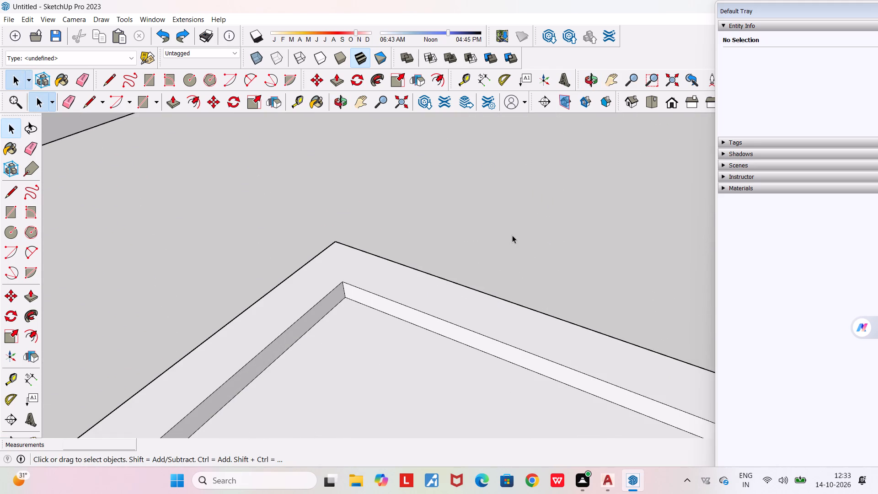
click(87, 101)
scroll(343, 271, up, 7)
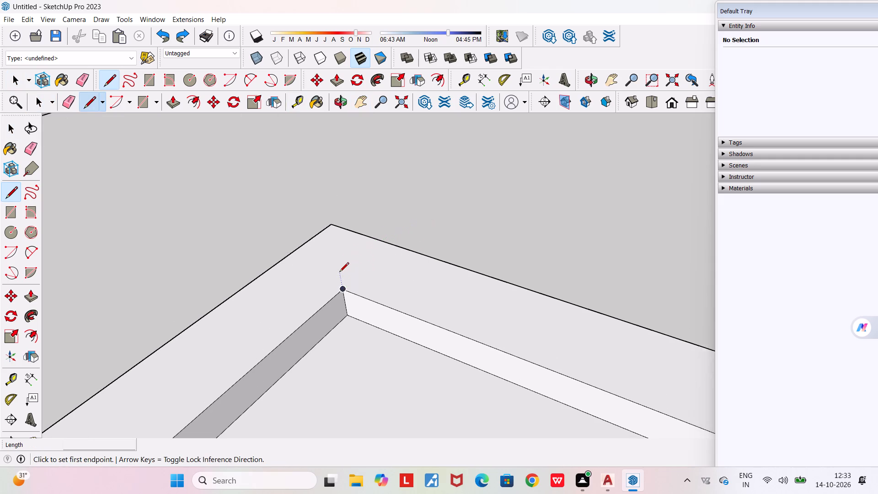
scroll(339, 273, up, 8)
click(352, 324)
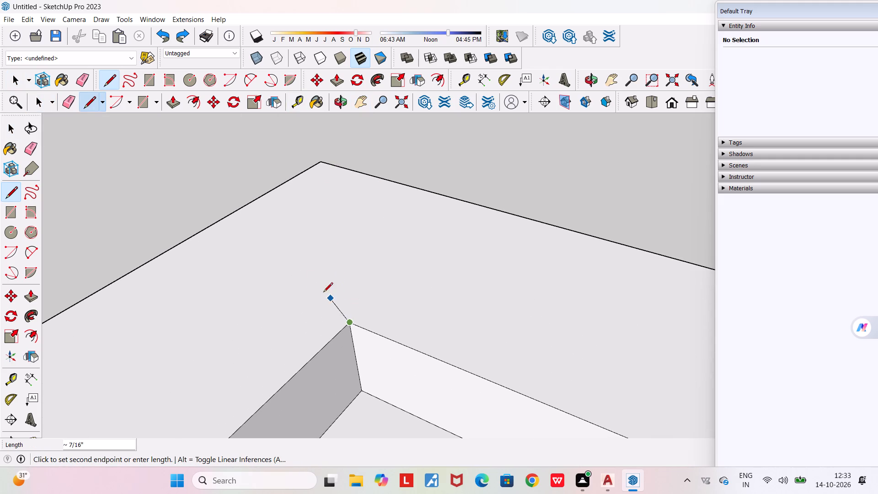
click(170, 246)
scroll(242, 293, down, 14)
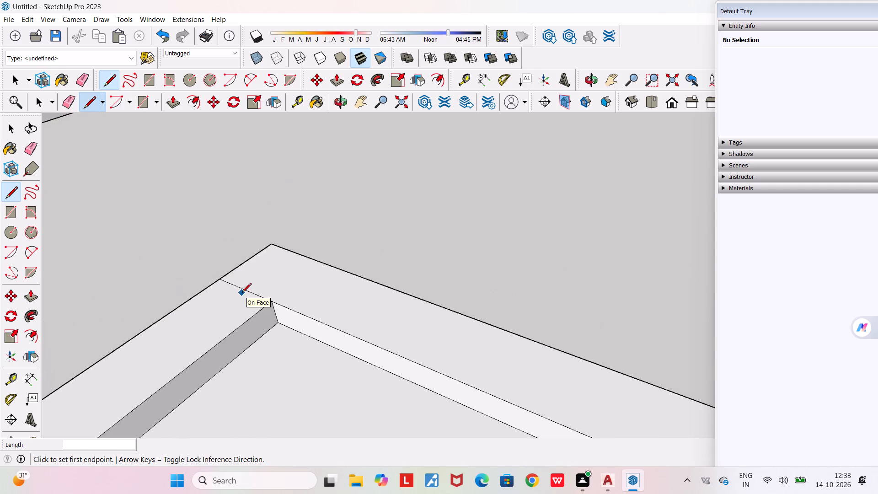
Draw a matching line across the rim from the far end's other inner corner to the outer edge, separating the end strip.
scroll(242, 293, down, 20)
scroll(242, 293, down, 6)
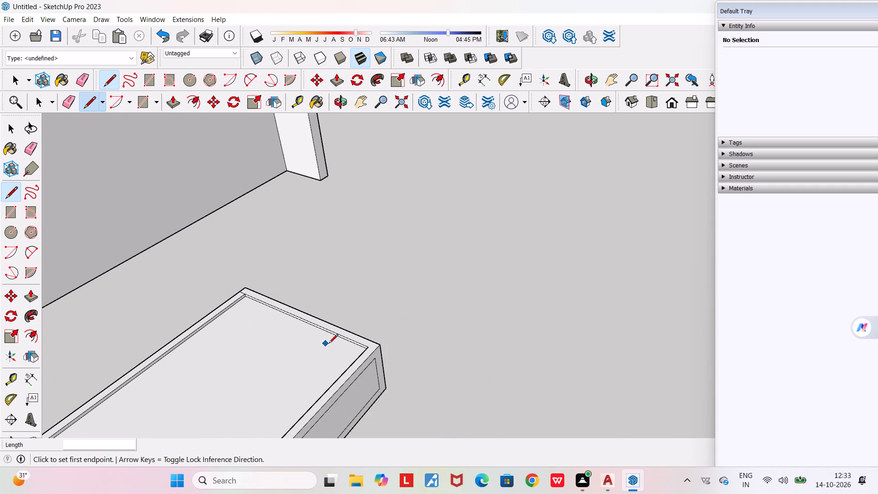
scroll(377, 349, up, 16)
scroll(365, 338, up, 5)
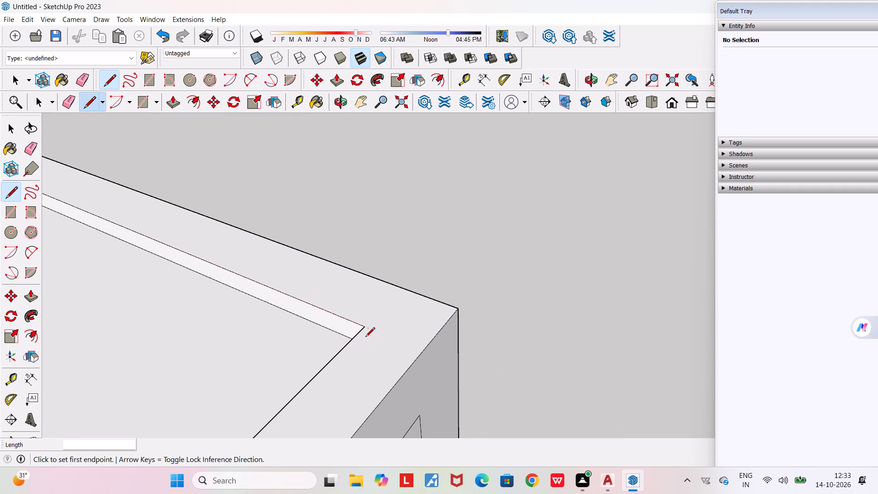
click(364, 328)
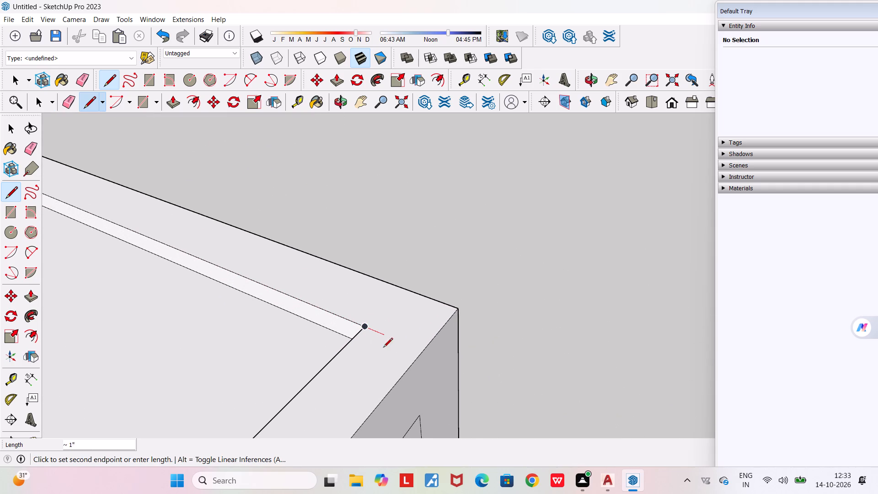
click(422, 353)
scroll(489, 365, down, 4)
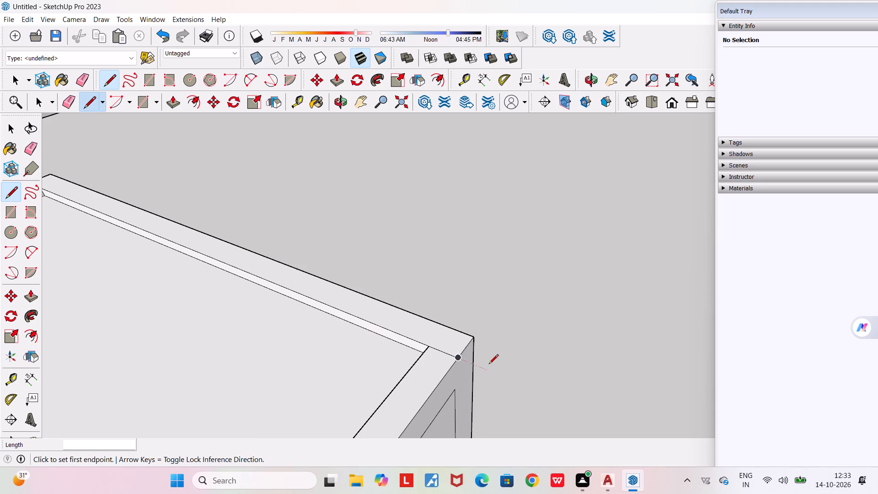
key(space)
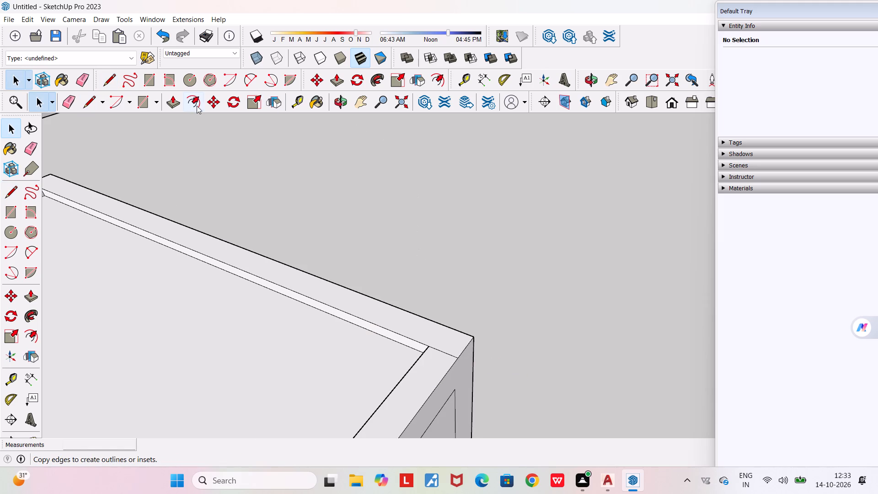
Push/Pull the separated rim strip at the box's far end up about 2' 6 1/8" to form a headboard.
click(170, 102)
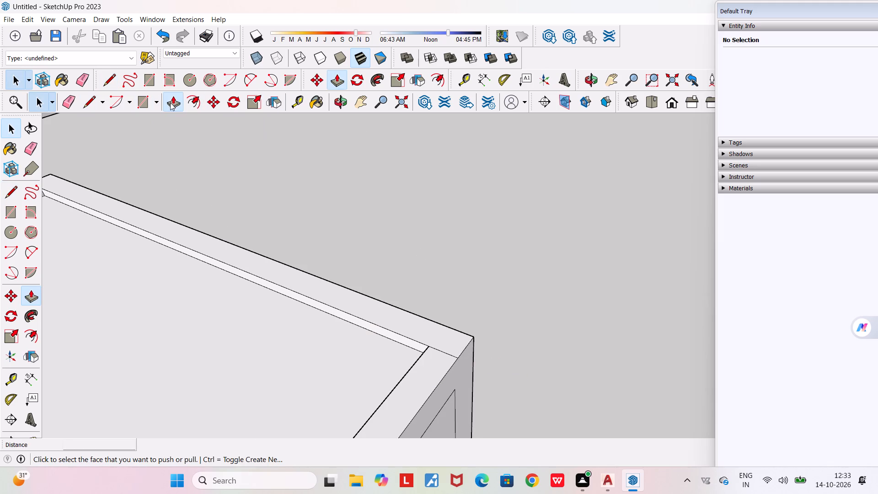
click(245, 253)
scroll(236, 208, down, 4)
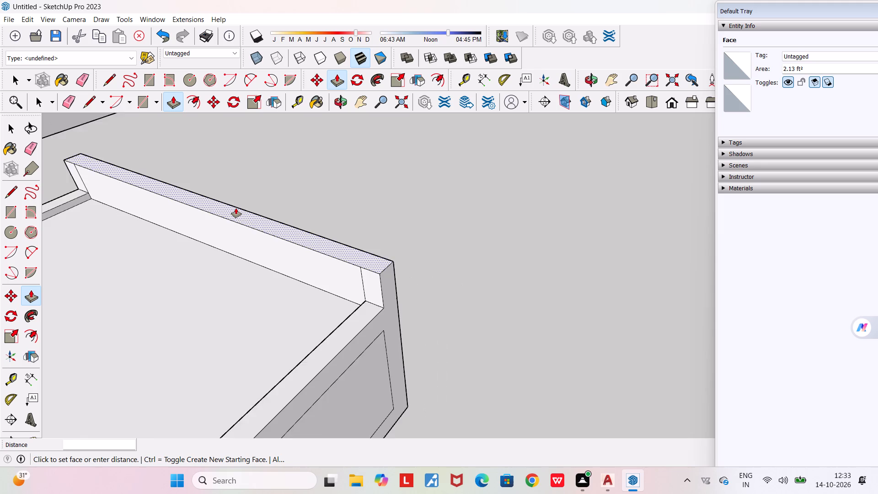
scroll(236, 208, down, 6)
middle_drag(233, 150, 238, 150)
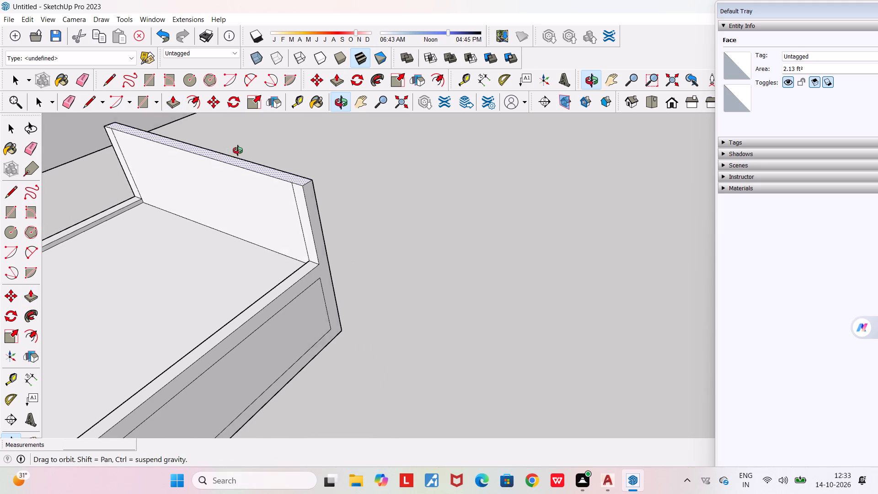
middle_drag(238, 150, 267, 150)
scroll(267, 150, down, 5)
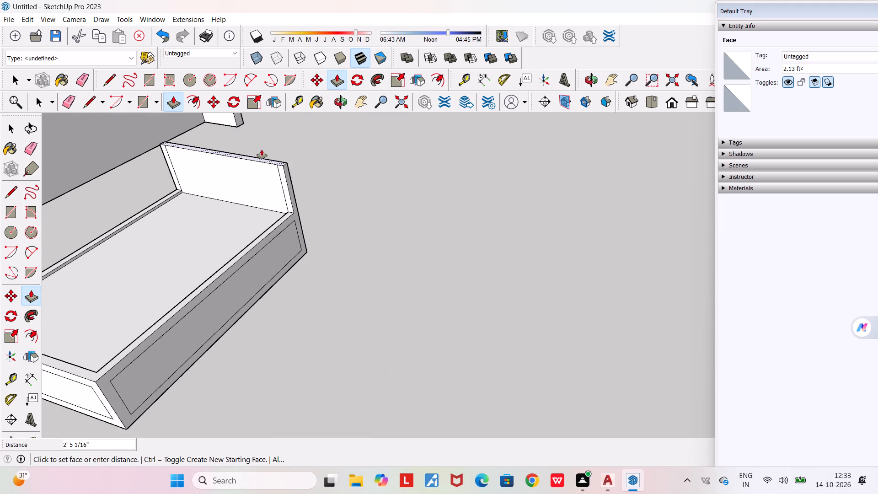
click(265, 147)
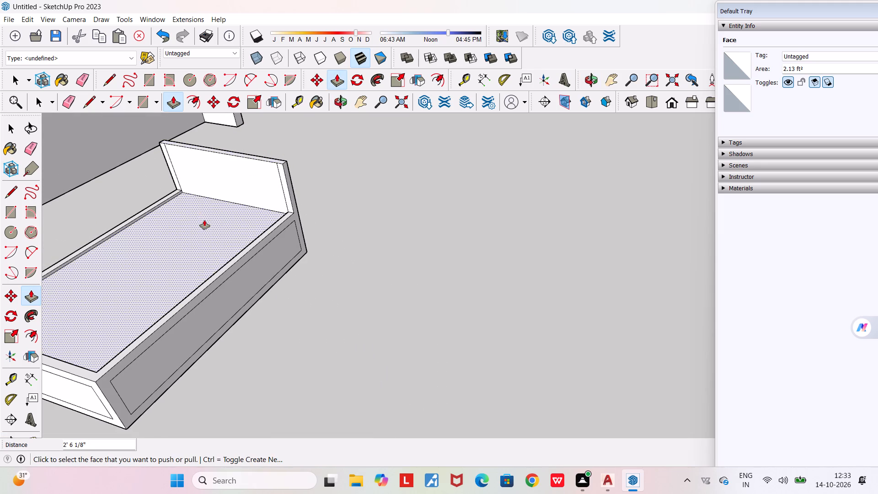
Erase the two vertical lines near the ends of the headboard's inner face.
middle_drag(204, 220, 281, 192)
scroll(281, 192, down, 6)
middle_drag(242, 319, 407, 253)
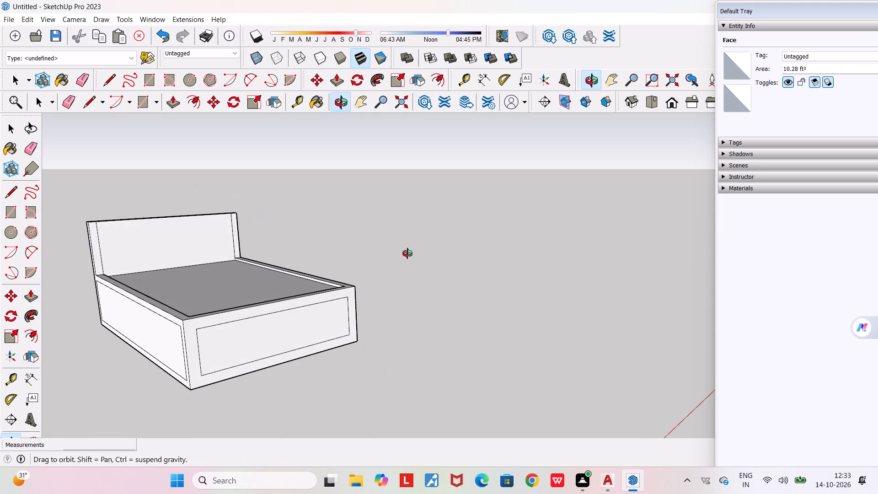
middle_drag(407, 253, 407, 253)
scroll(109, 246, up, 5)
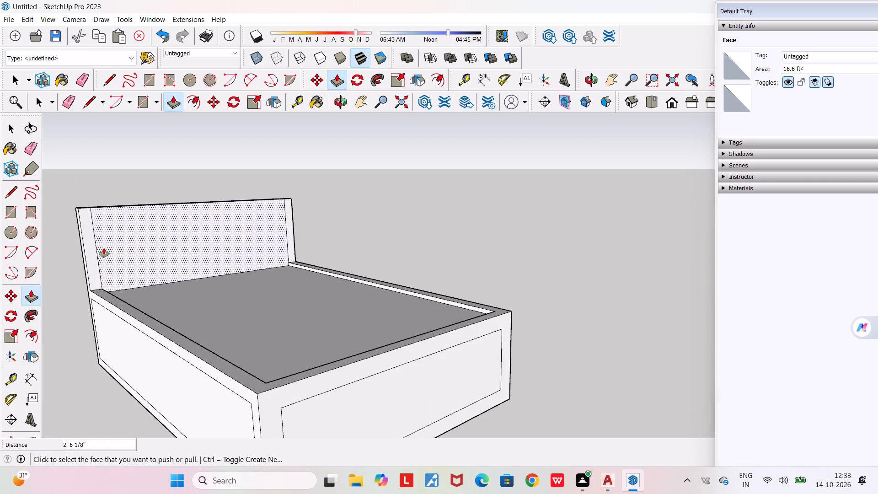
key(space)
scroll(83, 251, up, 7)
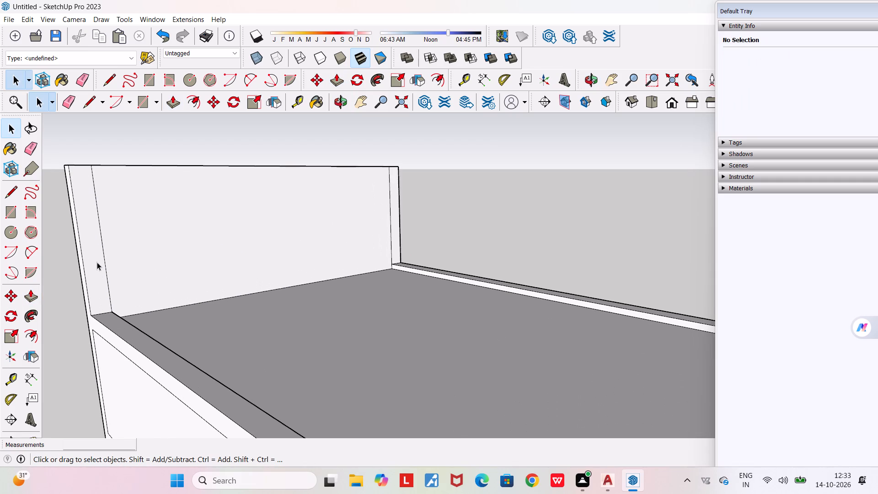
key(e)
drag(101, 261, 114, 261)
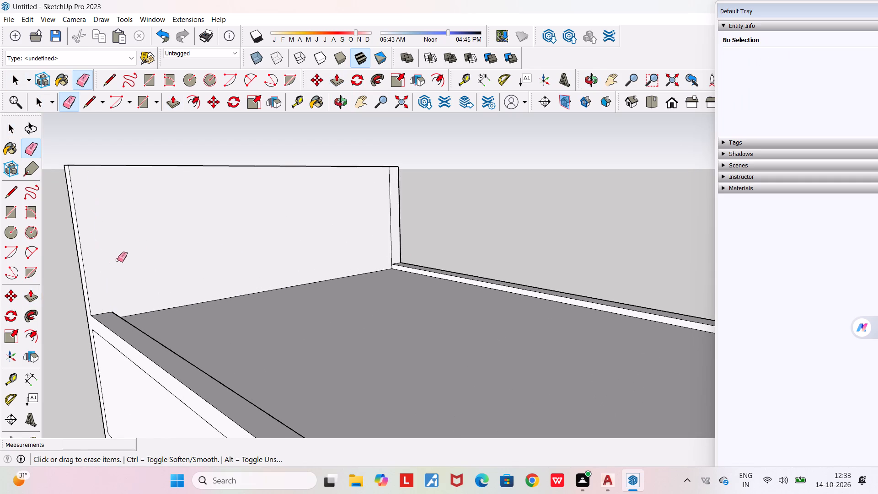
scroll(387, 222, up, 5)
drag(397, 226, 385, 228)
Examine the box and its headboard from above, below and the front.
scroll(385, 228, down, 5)
middle_drag(360, 242, 205, 285)
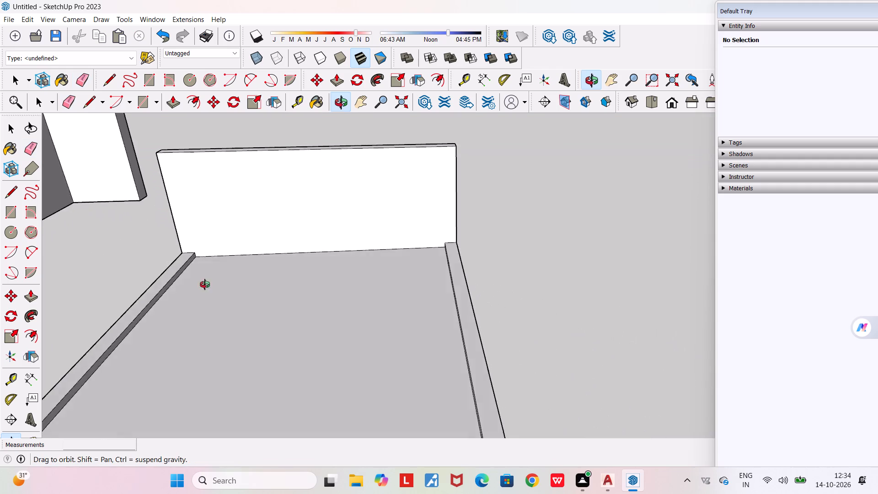
middle_drag(205, 285, 193, 238)
scroll(193, 238, down, 9)
middle_drag(179, 320, 284, 234)
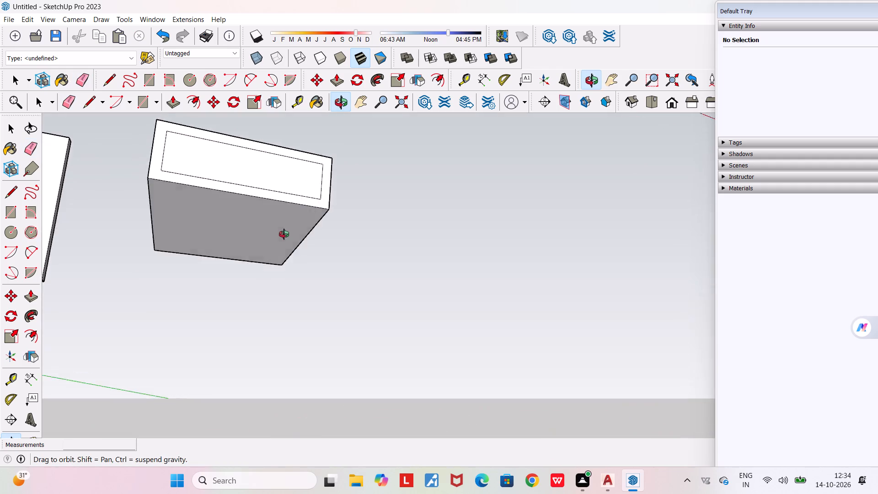
middle_drag(284, 234, 309, 348)
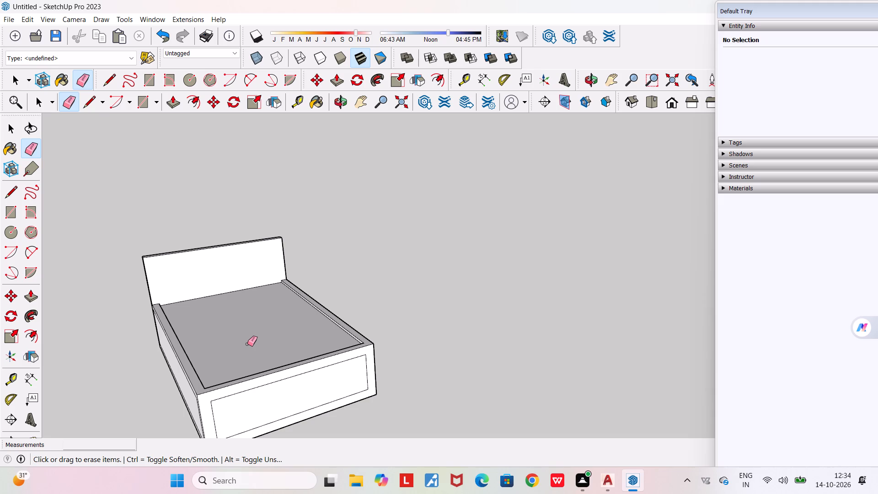
middle_drag(247, 344, 167, 346)
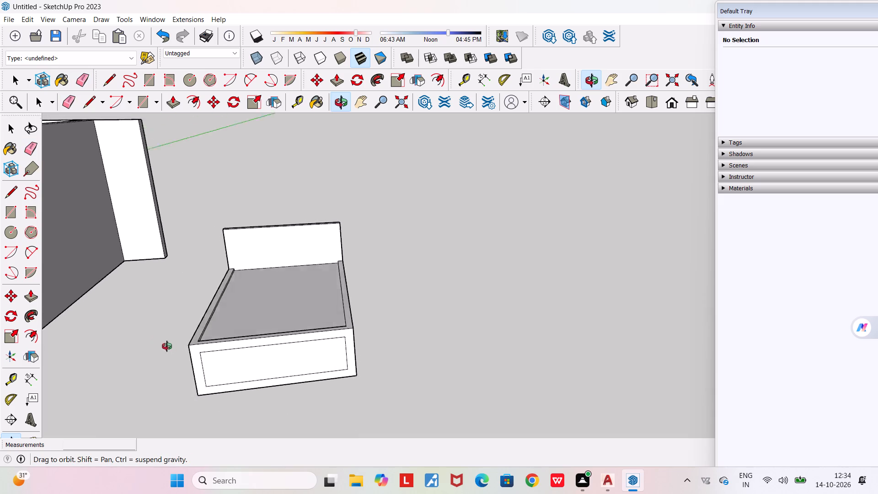
Examine the bed's top, headboard and sides from several angles, along with its placement beside the house.
middle_drag(167, 346, 217, 246)
scroll(218, 247, down, 5)
middle_drag(229, 362, 163, 477)
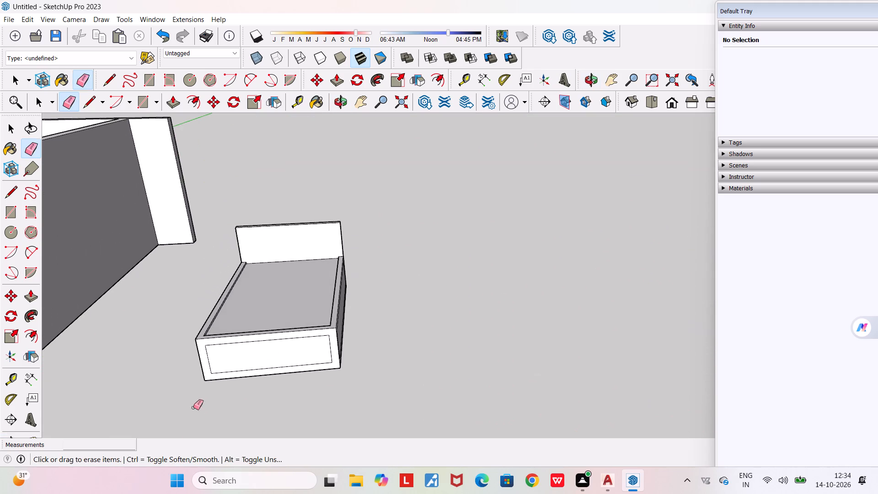
scroll(324, 306, up, 3)
middle_drag(340, 336, 154, 275)
scroll(154, 275, down, 5)
middle_drag(178, 351, 390, 404)
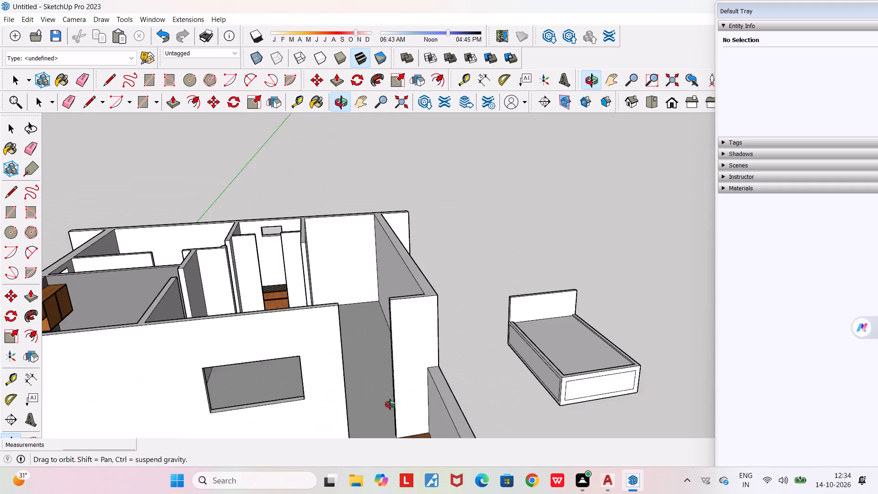
middle_drag(390, 404, 396, 411)
scroll(599, 367, up, 5)
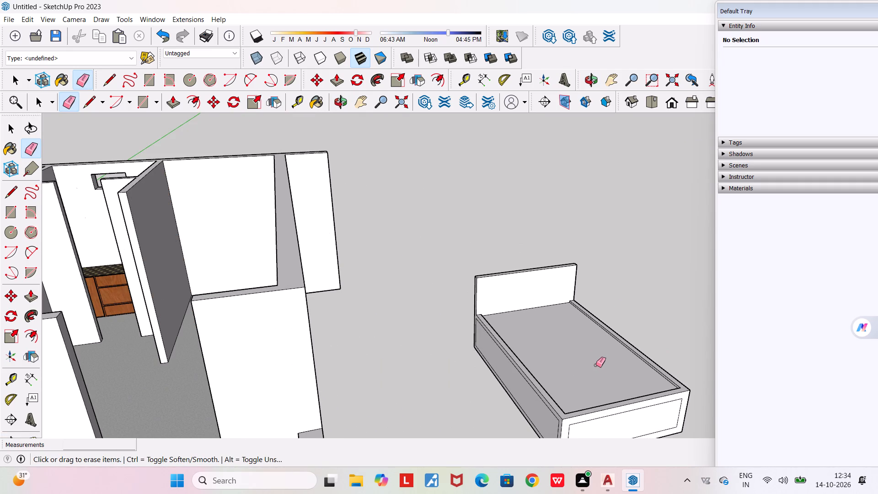
scroll(596, 365, down, 2)
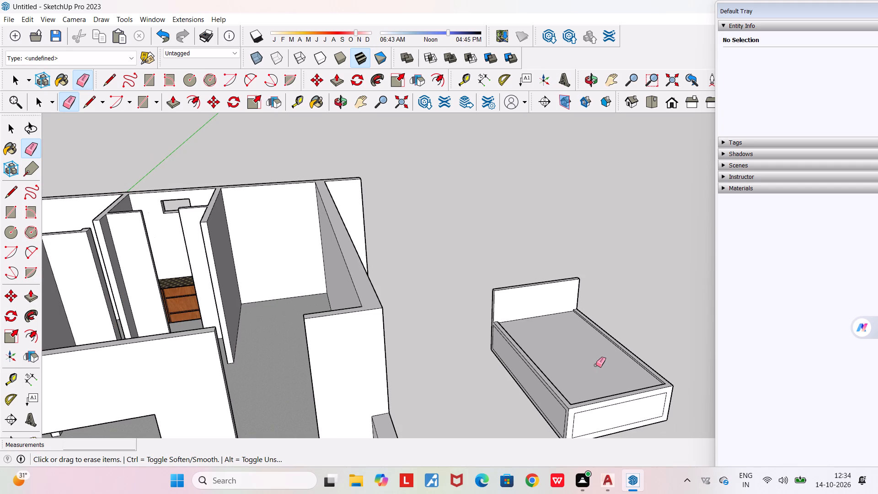
scroll(596, 365, down, 2)
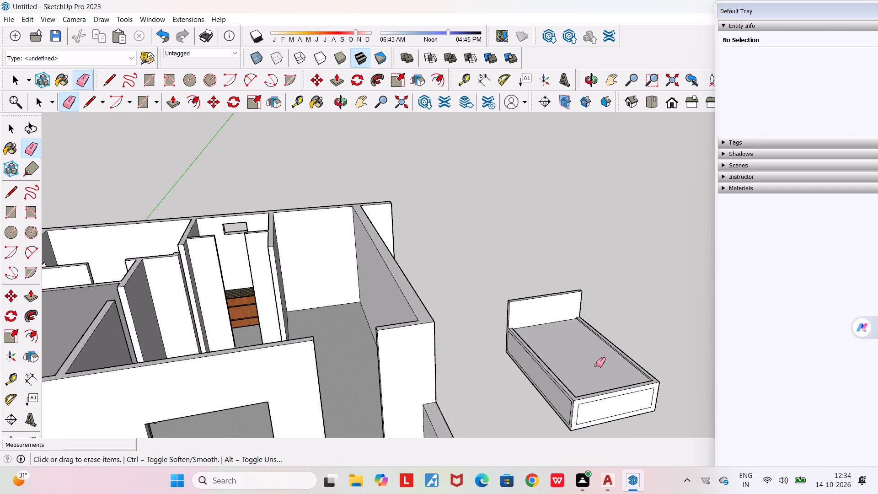
scroll(573, 352, up, 3)
middle_drag(589, 362, 506, 289)
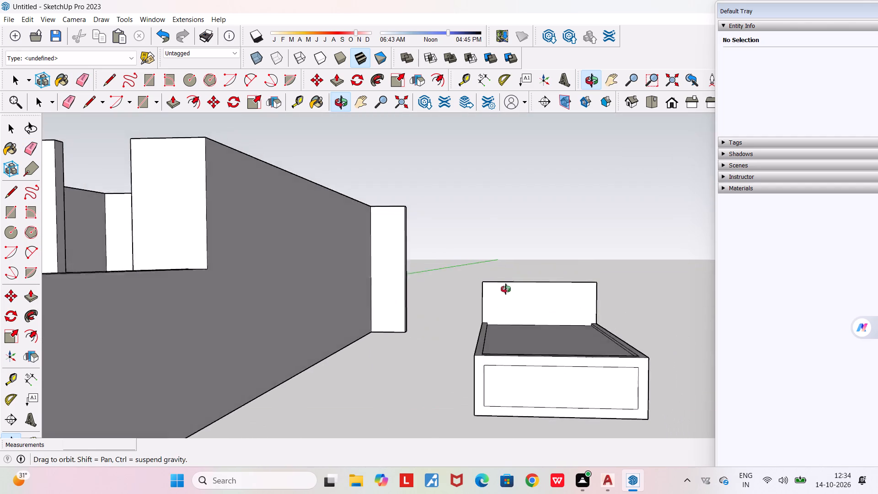
middle_drag(506, 289, 477, 301)
scroll(477, 301, down, 4)
scroll(504, 362, up, 2)
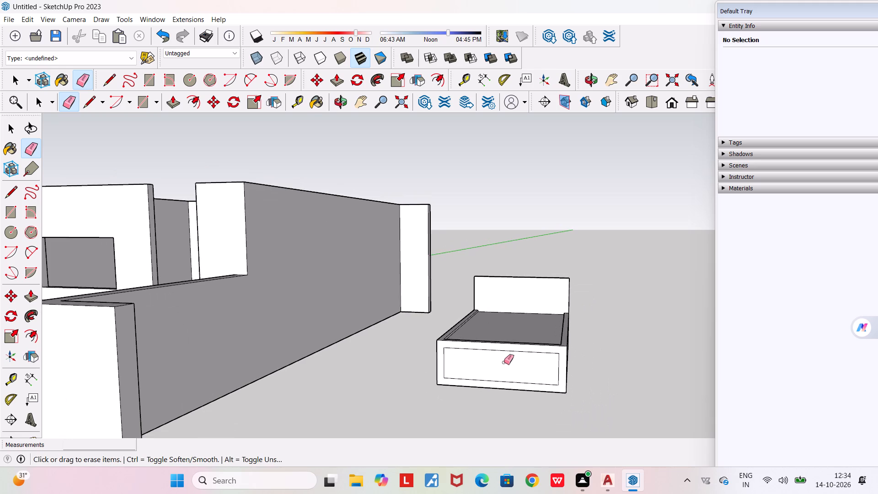
middle_drag(504, 362, 496, 447)
key(space)
scroll(501, 393, up, 1)
middle_drag(494, 375, 500, 250)
scroll(500, 250, down, 4)
middle_drag(502, 254, 500, 406)
scroll(503, 379, up, 3)
middle_drag(502, 378, 195, 277)
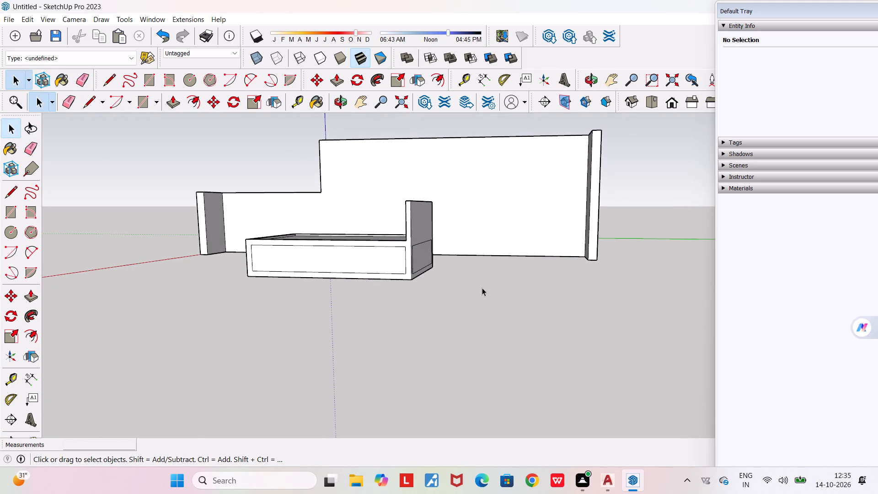
scroll(486, 290, down, 2)
middle_drag(276, 351, 496, 380)
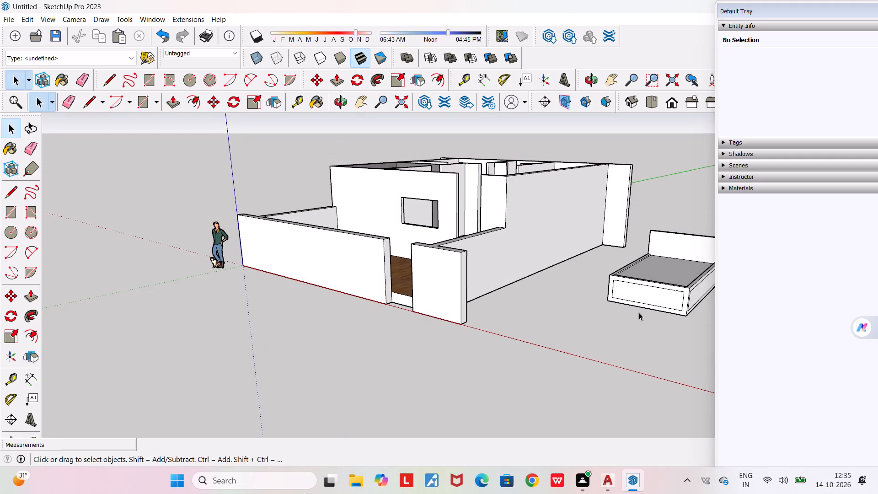
Push/Pull the bed's recessed top face down about 10 1/16" inside the rim.
middle_drag(642, 300, 458, 330)
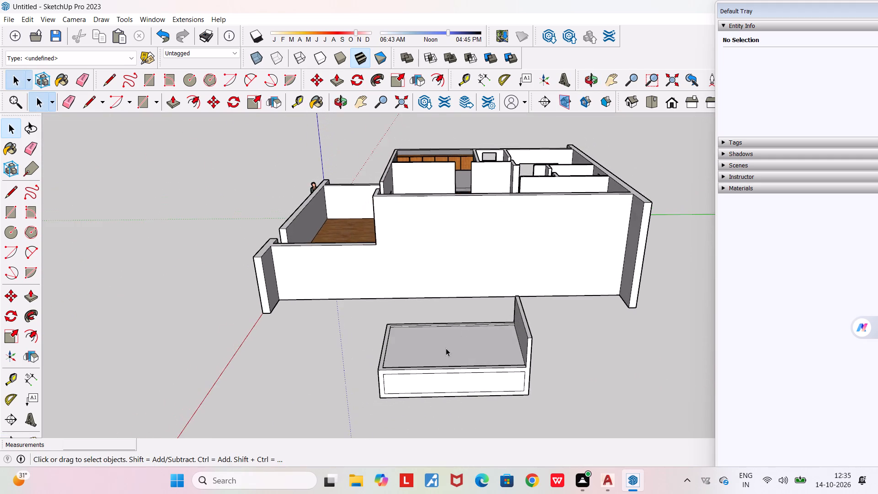
scroll(446, 348, up, 1)
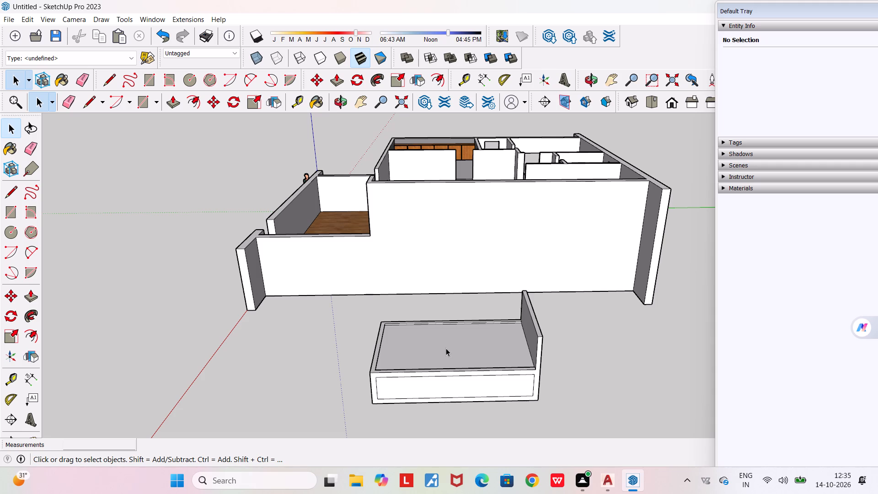
scroll(432, 360, up, 2)
middle_drag(430, 360, 502, 378)
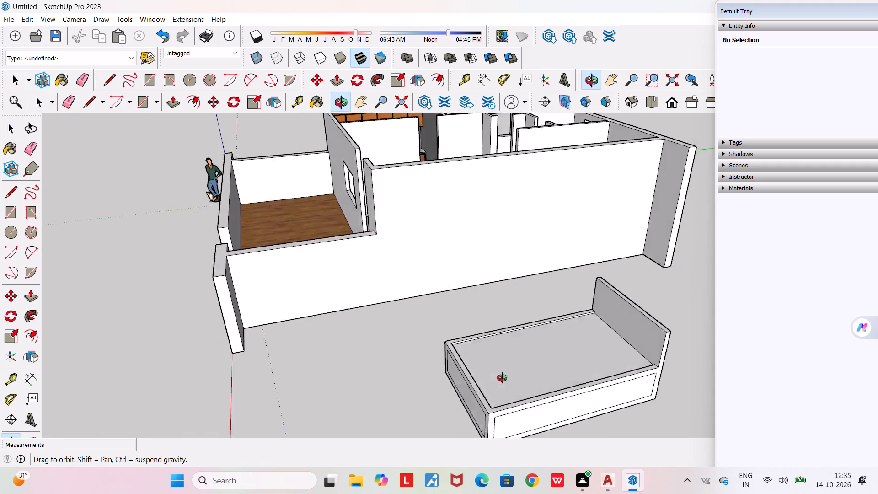
middle_drag(502, 378, 598, 404)
scroll(599, 397, up, 3)
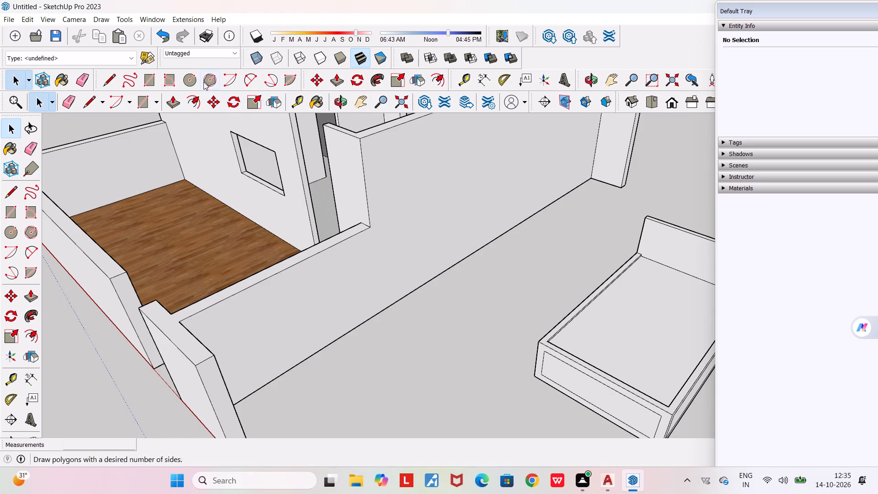
click(171, 102)
click(642, 327)
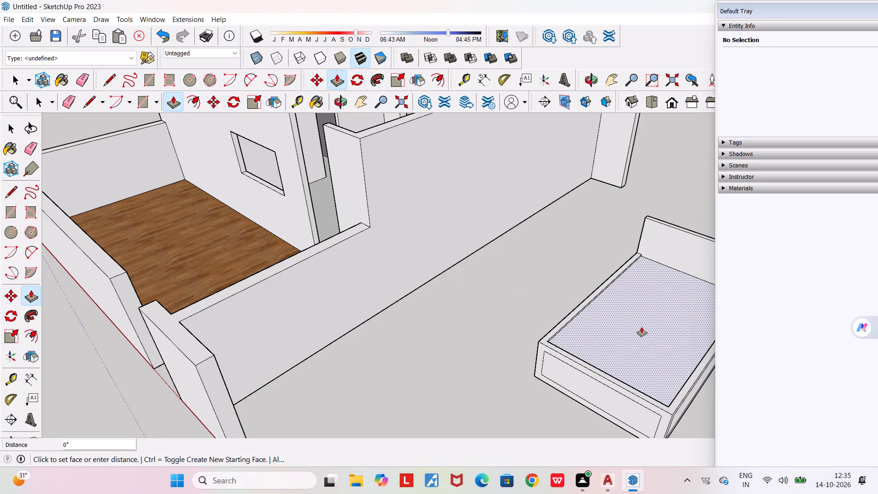
click(642, 340)
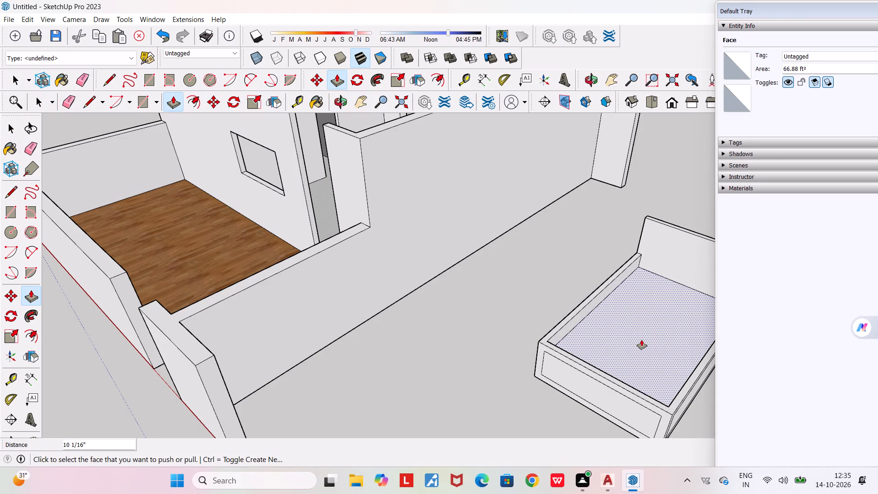
Push/Pull the recessed face up about 1' 2 1/8" so it rises above the rim as a mattress.
middle_drag(639, 325, 509, 245)
scroll(509, 245, down, 3)
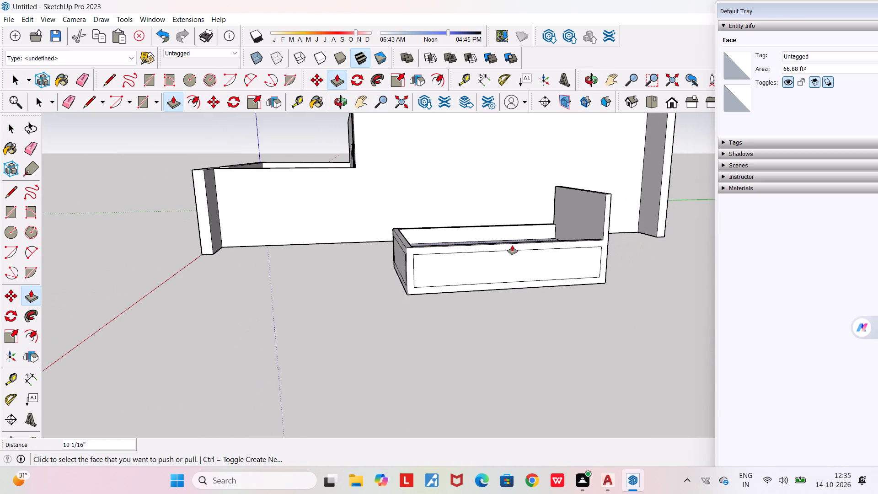
middle_drag(567, 266, 701, 349)
click(601, 308)
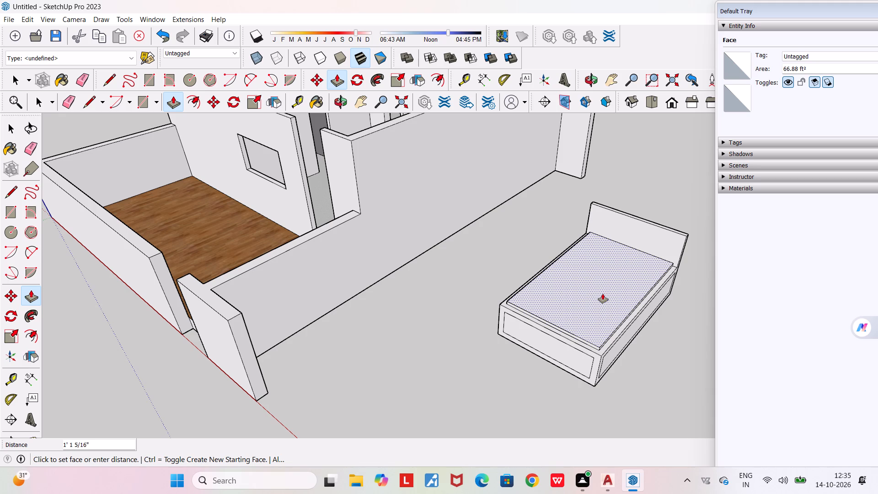
click(603, 294)
Push/Pull the mattress's long side face away from the house outward about 3 11/16", flush with the bed's outer side.
middle_drag(576, 303, 633, 302)
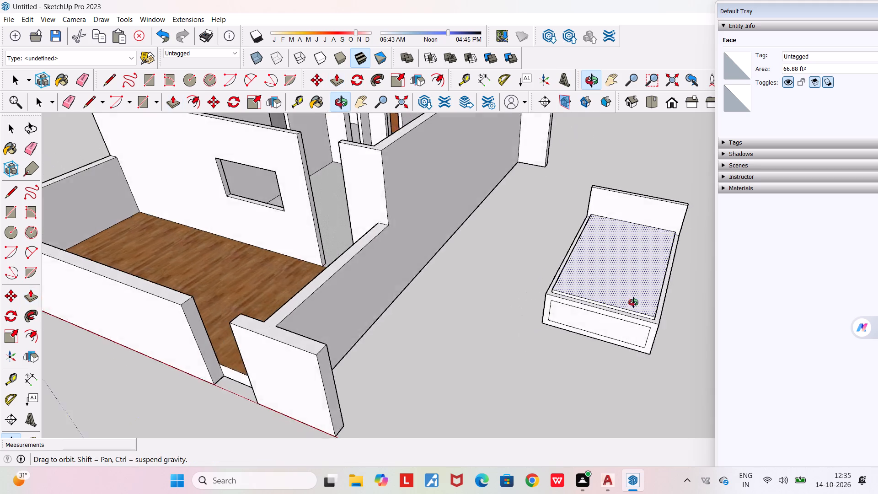
middle_drag(633, 302, 691, 306)
scroll(611, 164, up, 4)
scroll(615, 205, up, 3)
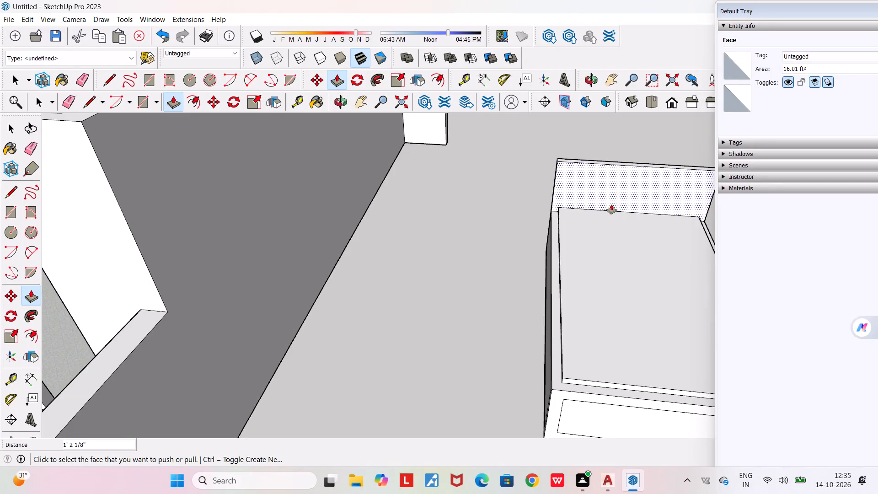
scroll(565, 165, up, 4)
middle_drag(567, 216, 489, 188)
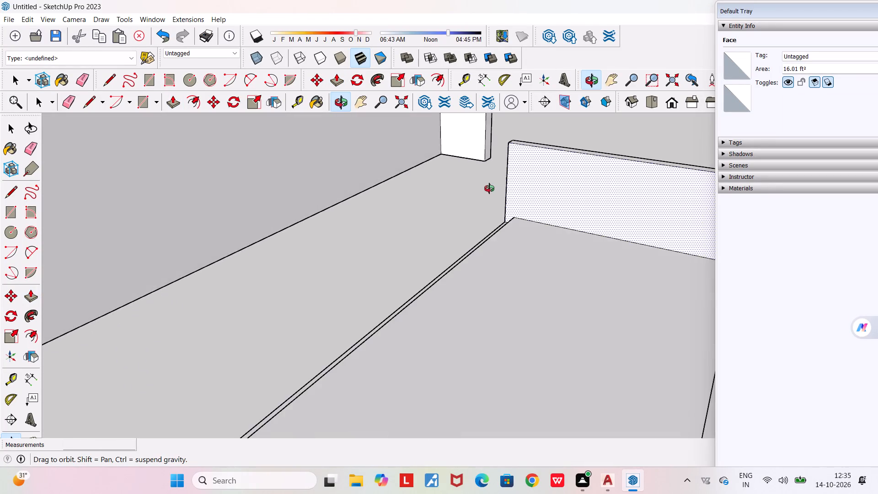
middle_drag(489, 188, 545, 201)
scroll(545, 201, down, 7)
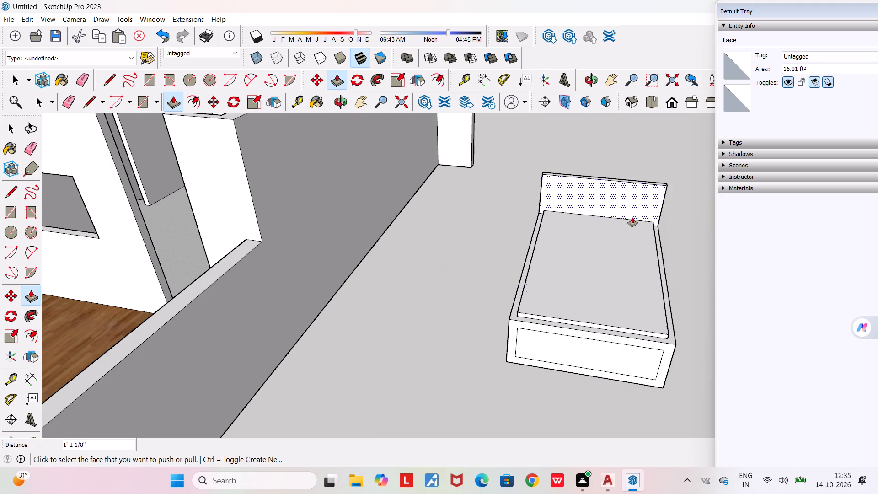
scroll(657, 220, up, 5)
middle_drag(657, 220, 546, 210)
scroll(573, 244, up, 8)
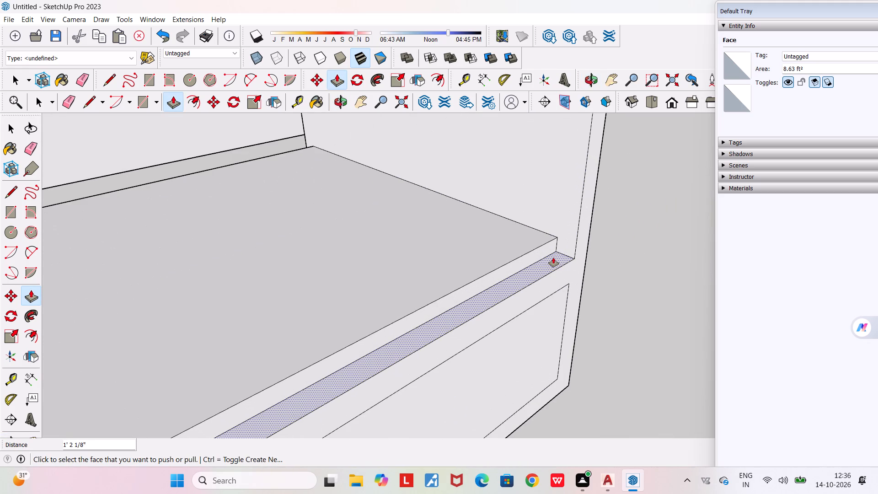
scroll(553, 258, up, 4)
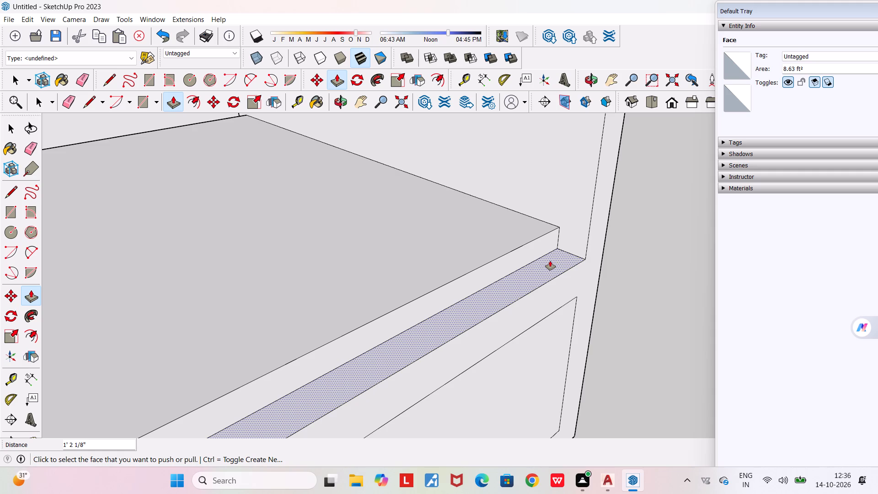
click(527, 249)
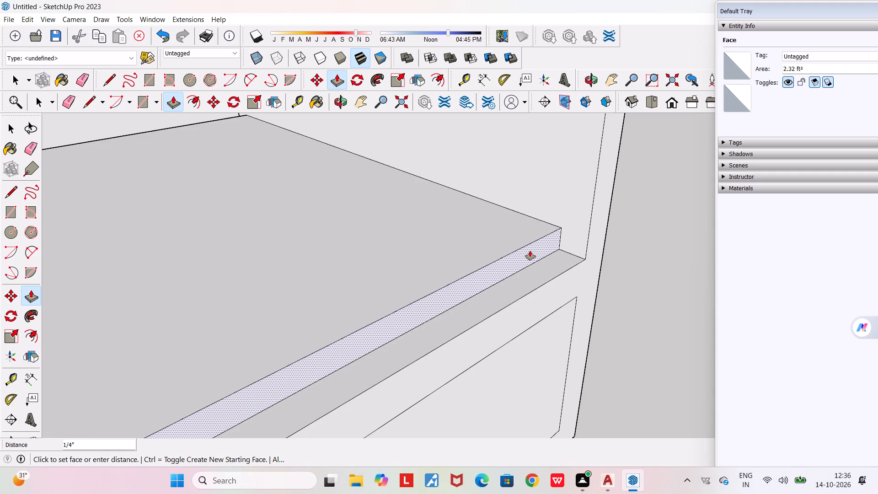
click(546, 279)
Push/Pull the mattress's long side face nearest the house outward about 3 11/16", flush with the bed's outer side.
scroll(502, 271, down, 2)
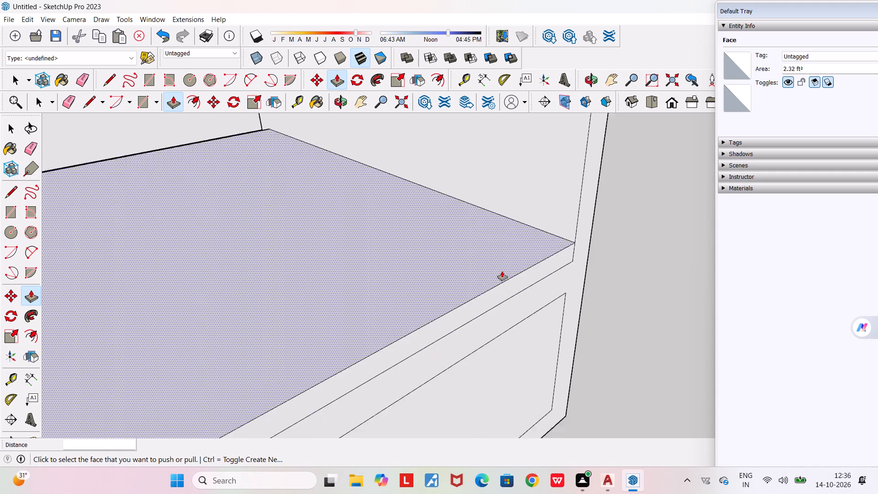
scroll(502, 271, down, 3)
middle_drag(446, 279, 773, 220)
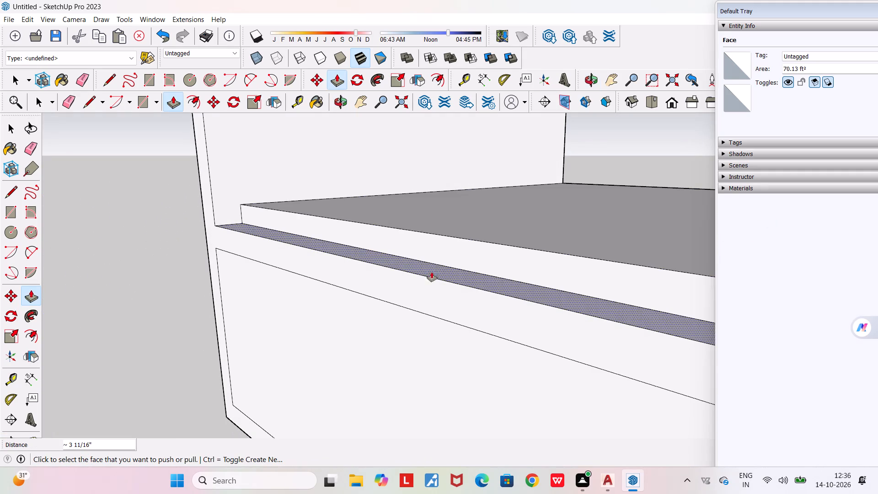
click(446, 242)
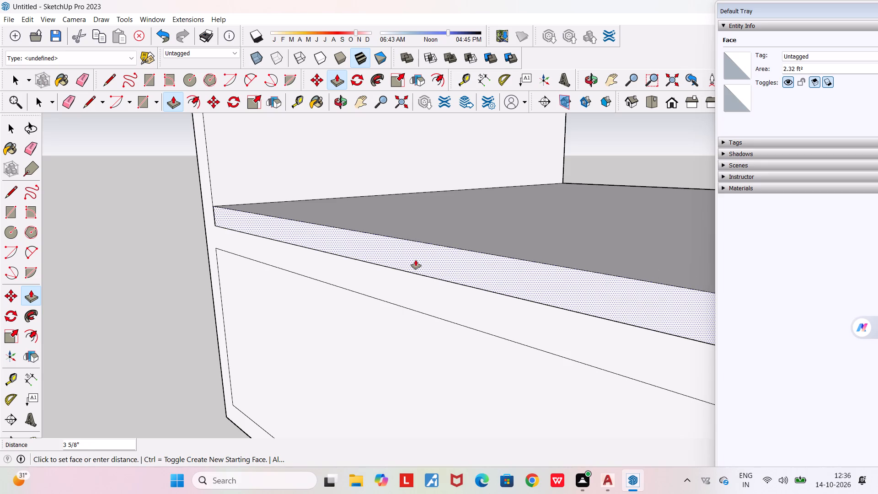
click(412, 262)
Push/Pull the mattress's foot-end face outward about 3 11/16", flush with the bed's front panel.
scroll(414, 265, down, 5)
middle_drag(433, 267, 257, 312)
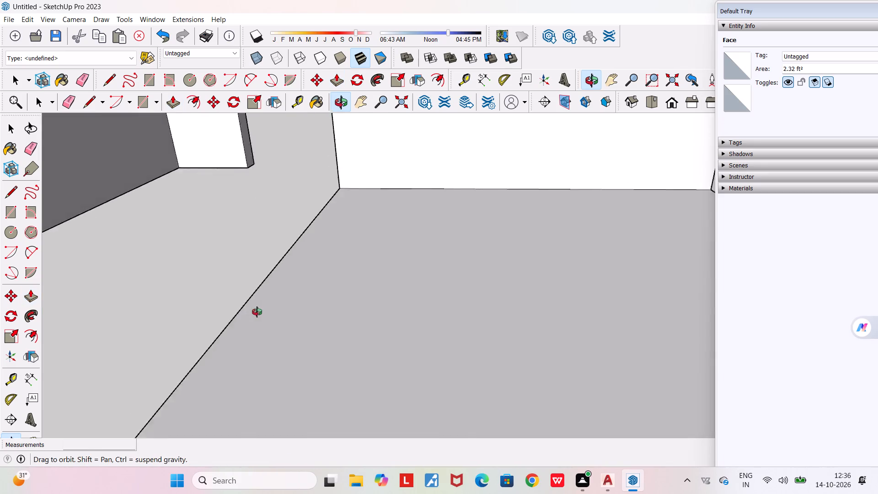
middle_drag(257, 312, 253, 311)
scroll(253, 311, down, 14)
middle_drag(252, 328, 304, 278)
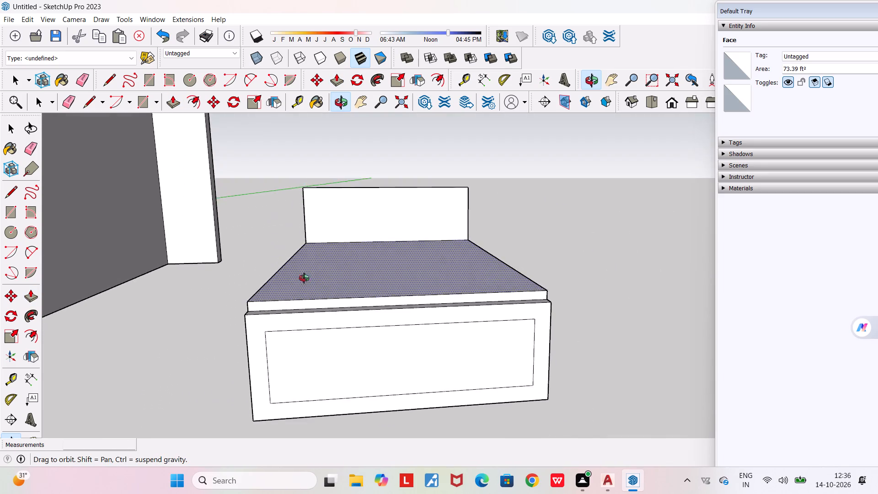
middle_drag(304, 278, 348, 322)
middle_drag(464, 299, 466, 239)
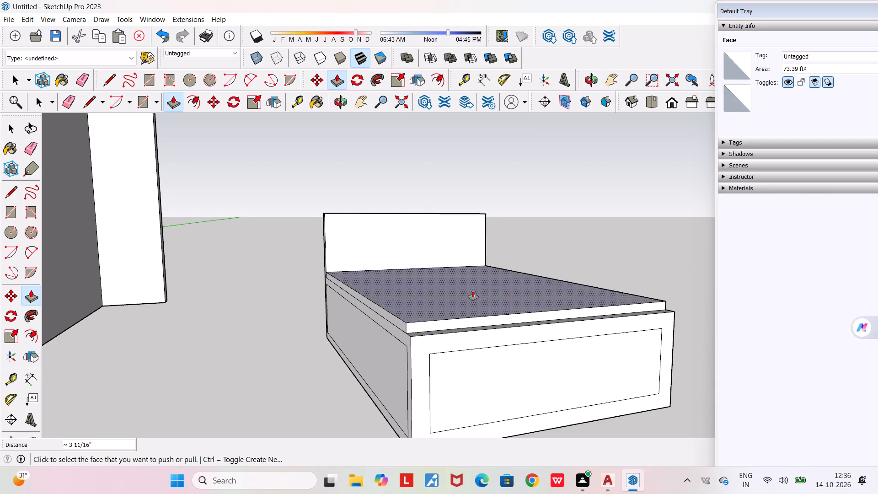
scroll(462, 344, up, 3)
click(458, 311)
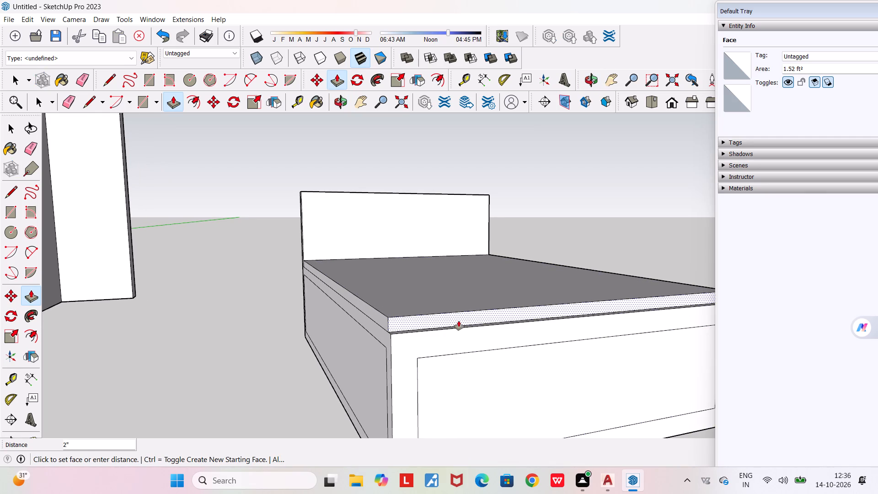
click(462, 325)
Examine the widened mattress and headboard from the front and from above.
scroll(463, 305, up, 1)
middle_drag(463, 305, 454, 311)
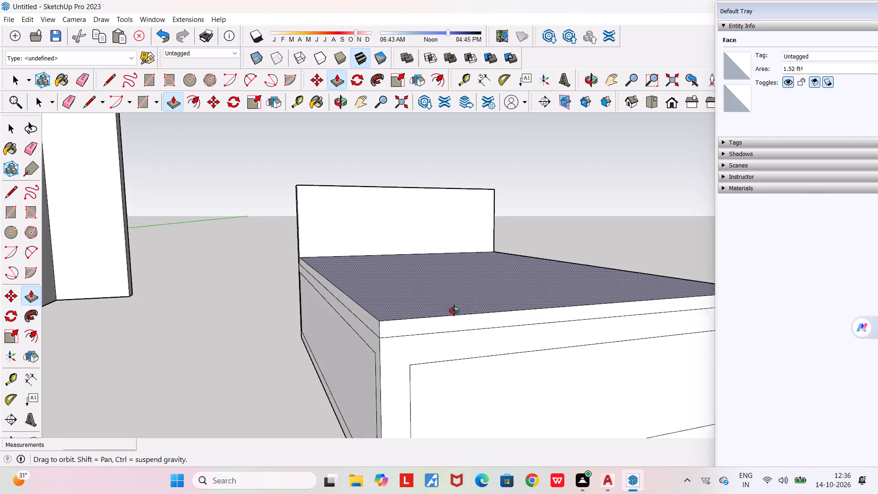
middle_drag(454, 311, 419, 358)
scroll(418, 359, down, 5)
middle_drag(448, 287, 397, 404)
scroll(397, 404, down, 1)
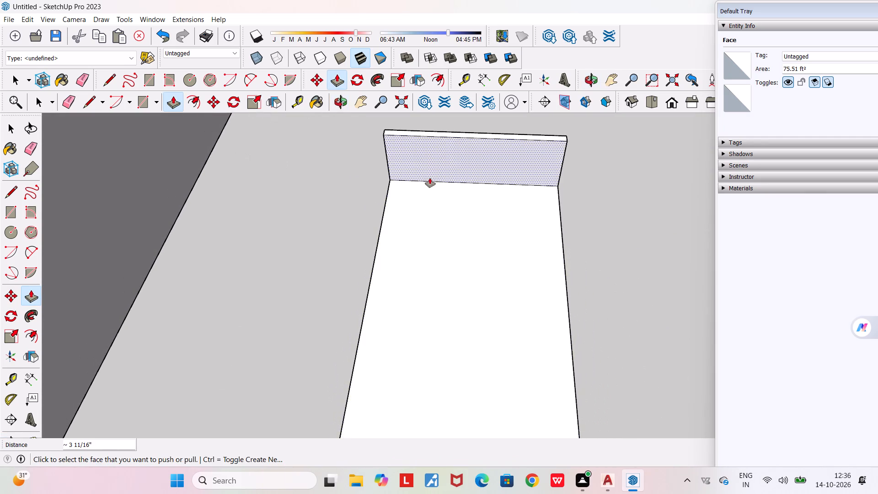
middle_drag(430, 178, 423, 247)
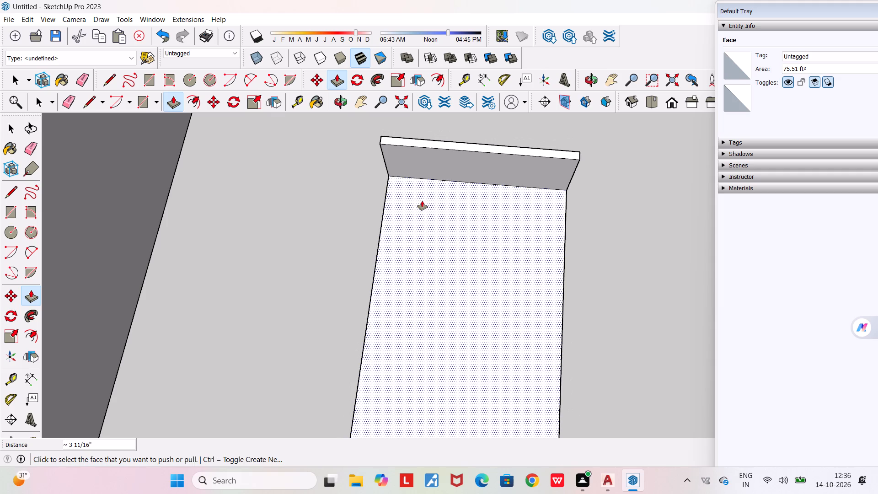
key(space)
middle_drag(422, 201, 429, 212)
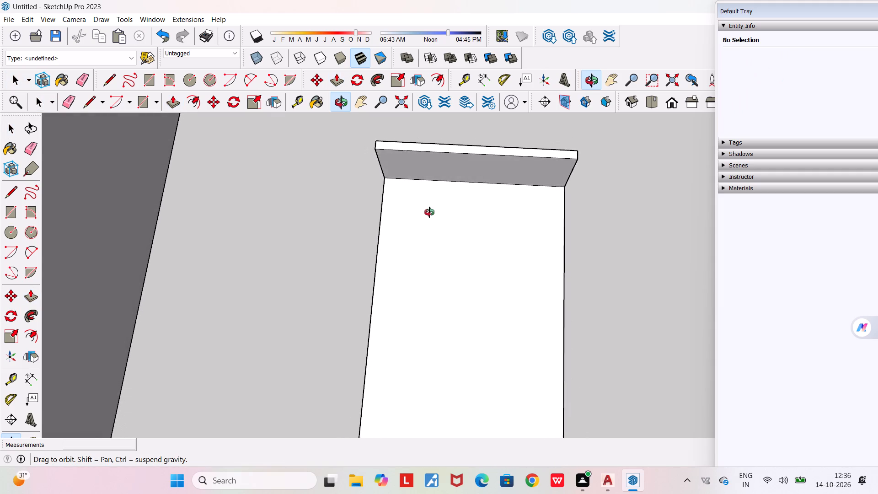
Draw two pillow rectangles on the mattress near the headboard, about 2' 1/4" by 1' and 1' 11 5/16" by 11 11/16".
middle_drag(429, 212, 434, 215)
scroll(443, 199, up, 4)
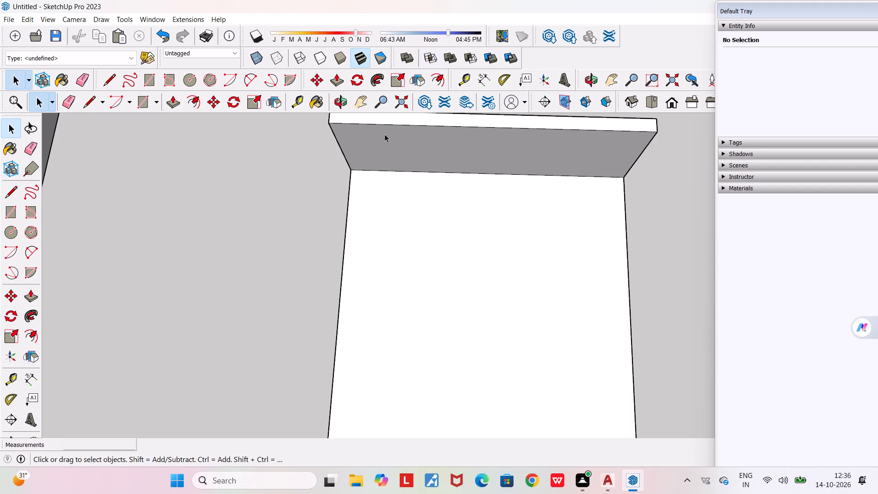
middle_drag(389, 132, 425, 188)
scroll(425, 188, down, 3)
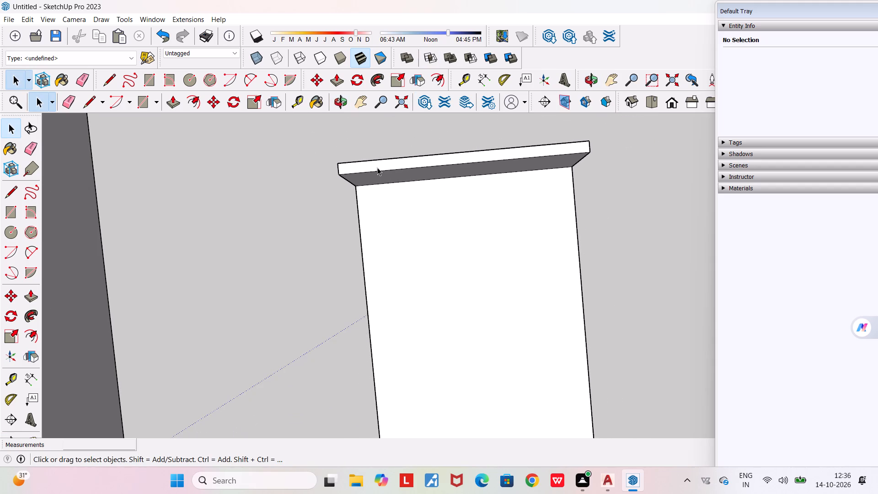
click(144, 101)
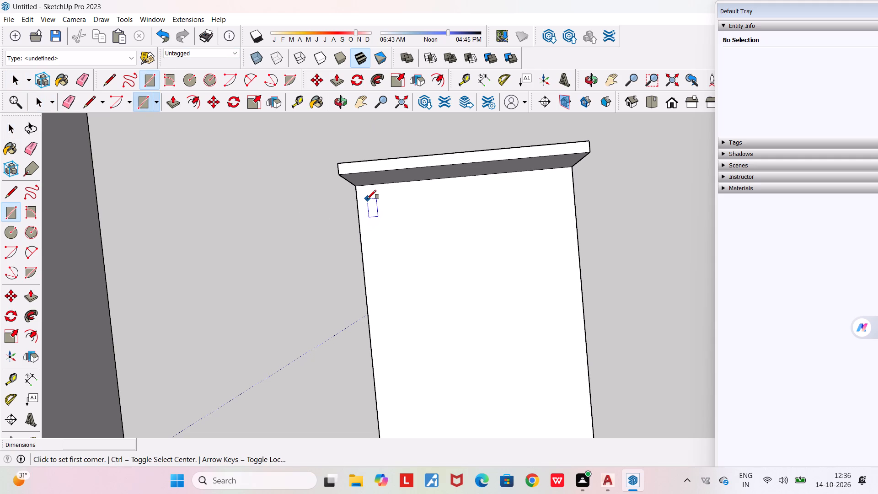
click(374, 199)
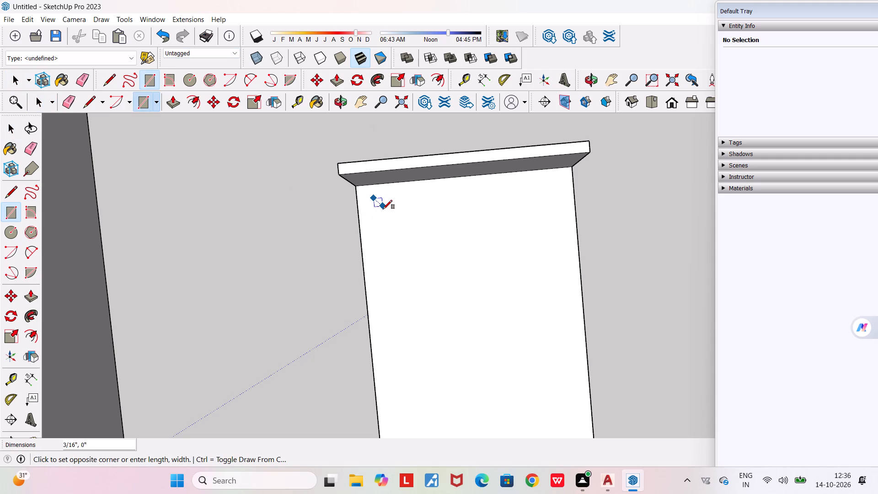
click(439, 224)
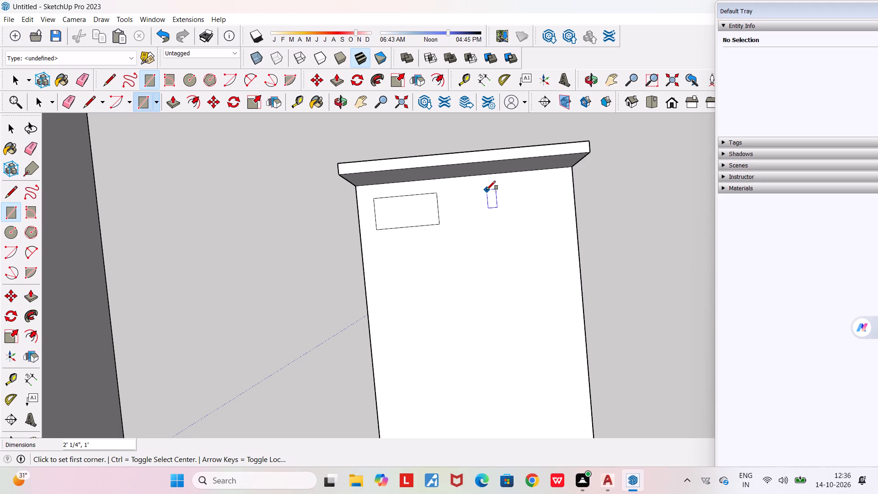
click(487, 190)
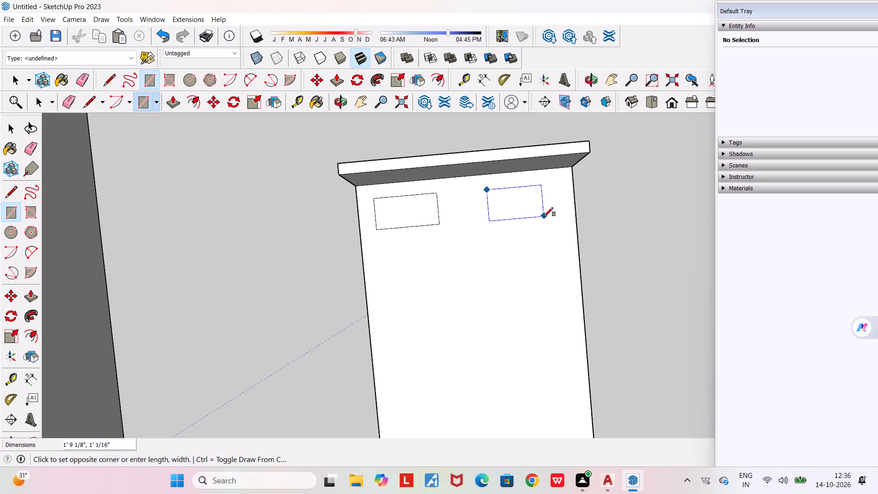
click(550, 215)
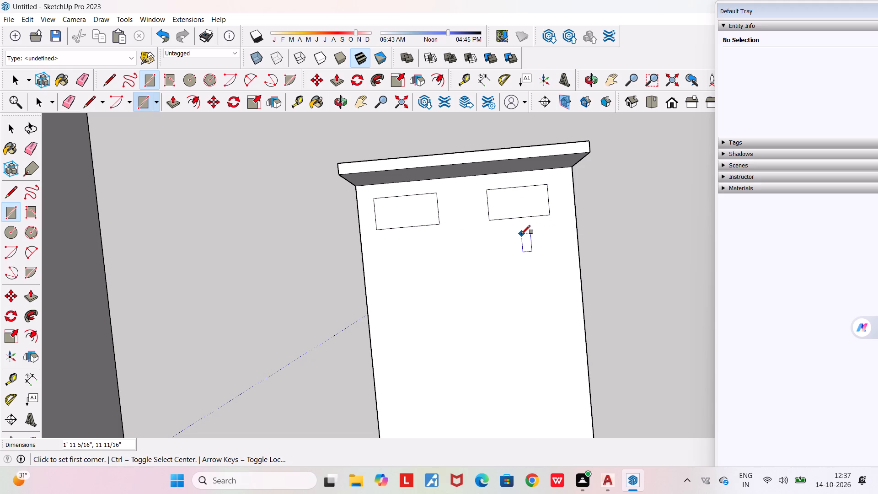
key(space)
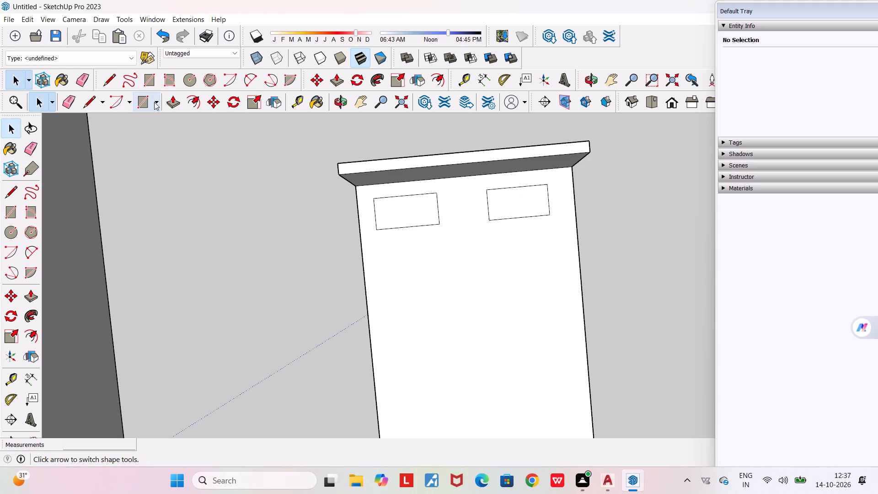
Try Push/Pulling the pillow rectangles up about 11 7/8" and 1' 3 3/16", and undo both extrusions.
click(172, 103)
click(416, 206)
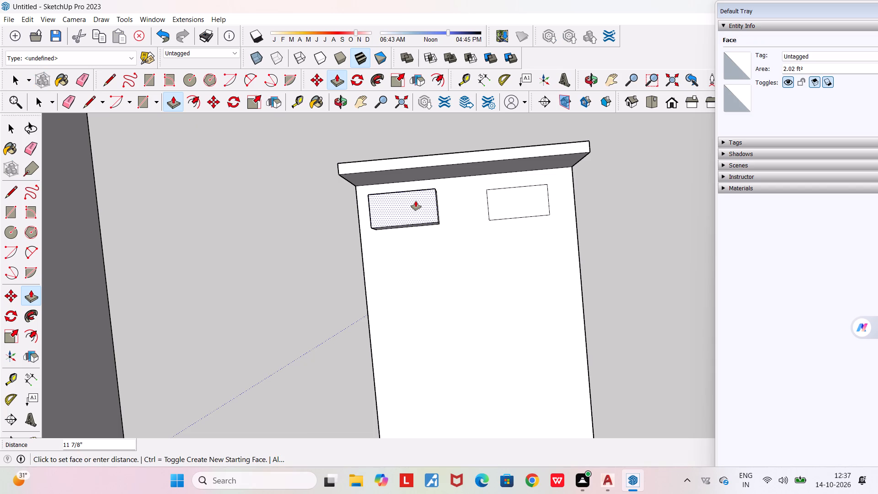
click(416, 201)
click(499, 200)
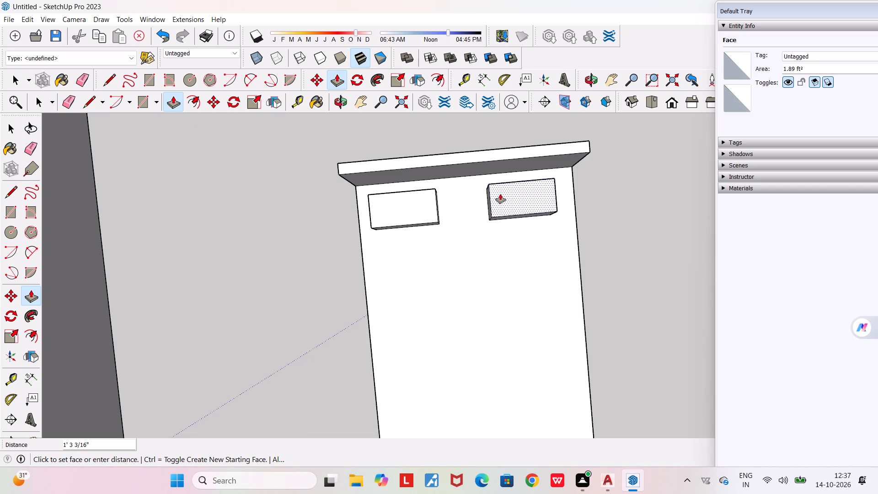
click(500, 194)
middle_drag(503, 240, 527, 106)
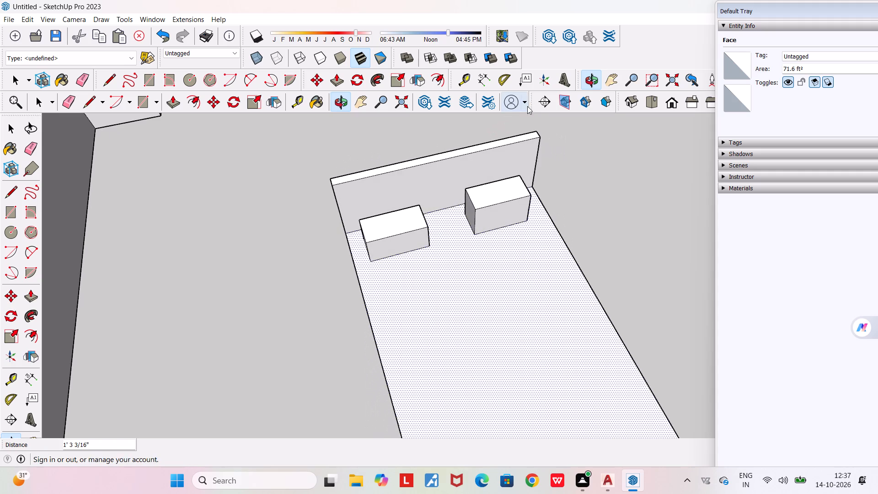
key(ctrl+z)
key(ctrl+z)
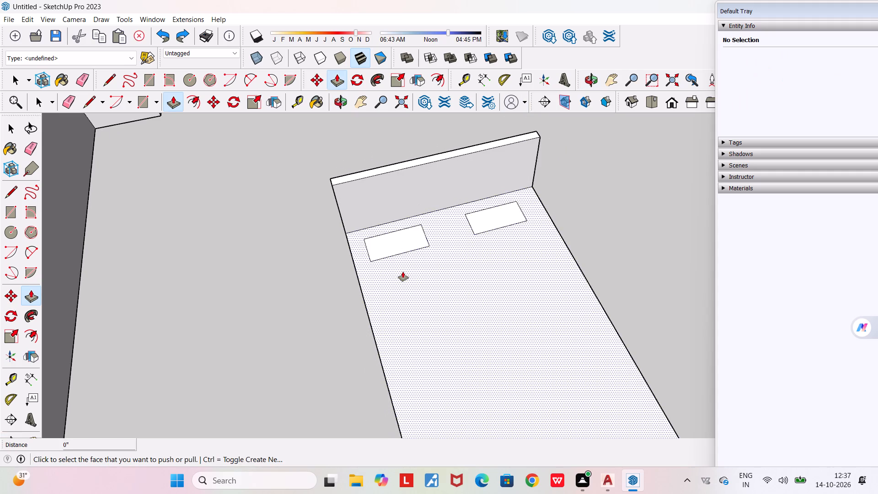
Push/Pull the pillow rectangle nearest the house up about 2" from the mattress.
middle_drag(403, 271, 532, 155)
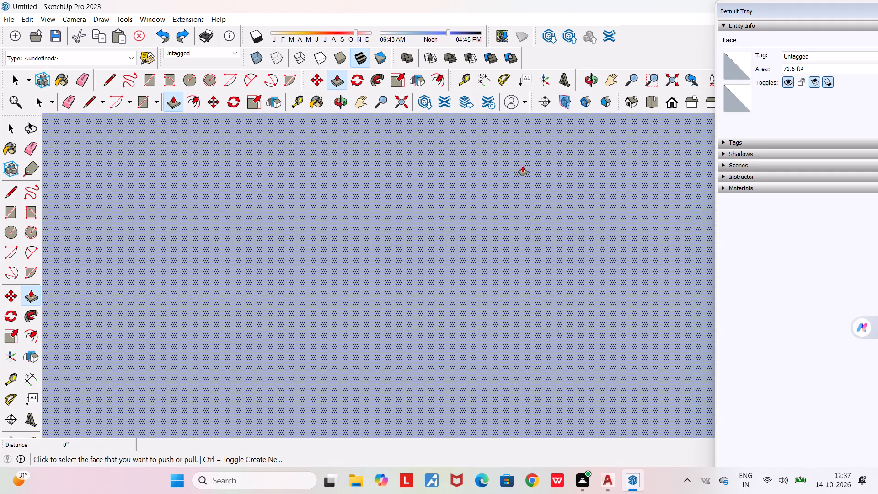
middle_drag(499, 186, 354, 219)
scroll(353, 220, down, 20)
scroll(353, 220, down, 6)
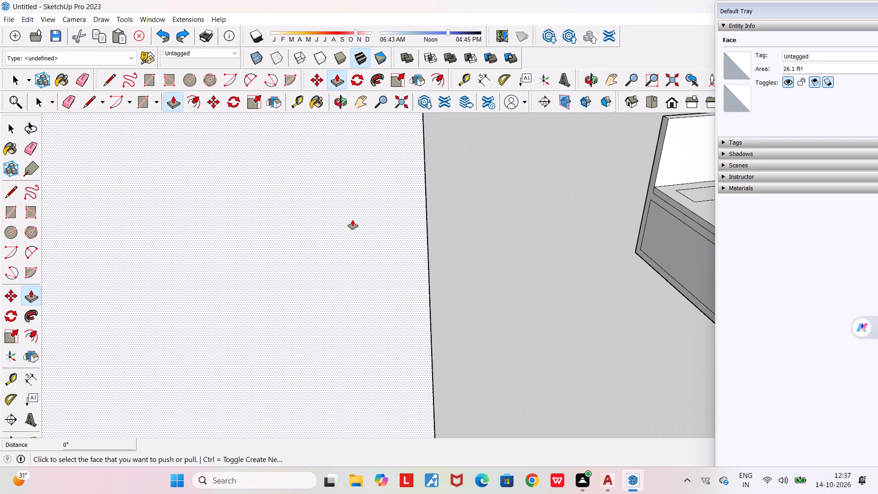
scroll(353, 220, down, 18)
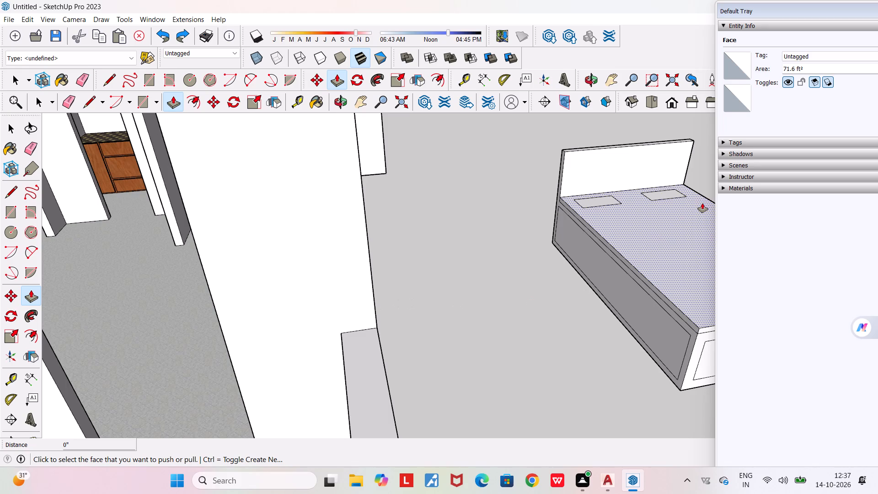
scroll(600, 196, up, 12)
click(585, 208)
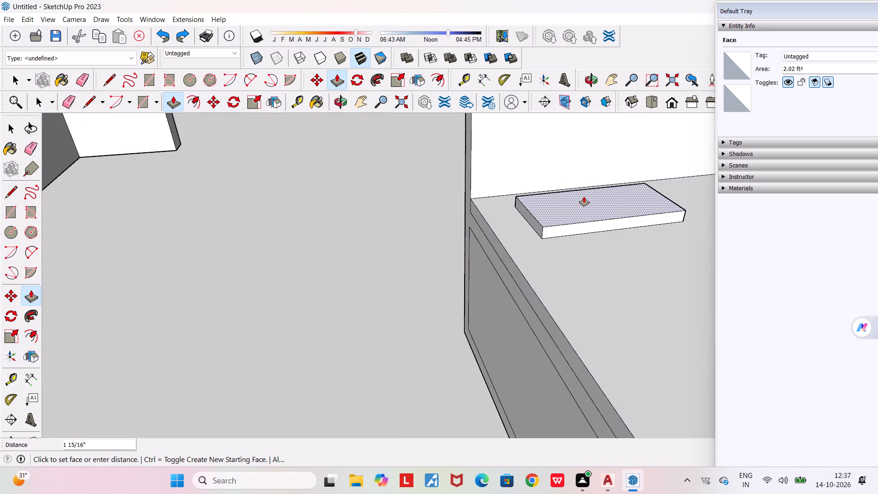
click(584, 196)
Push/Pull the pillow rectangle farther from the house up about 2 5/16" from the mattress.
scroll(587, 218, down, 5)
middle_drag(601, 234, 619, 245)
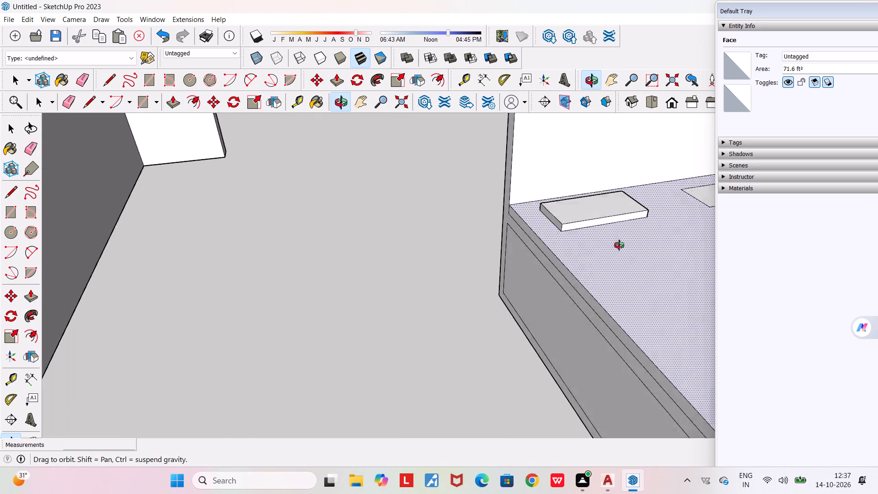
middle_drag(619, 245, 663, 263)
scroll(663, 263, down, 5)
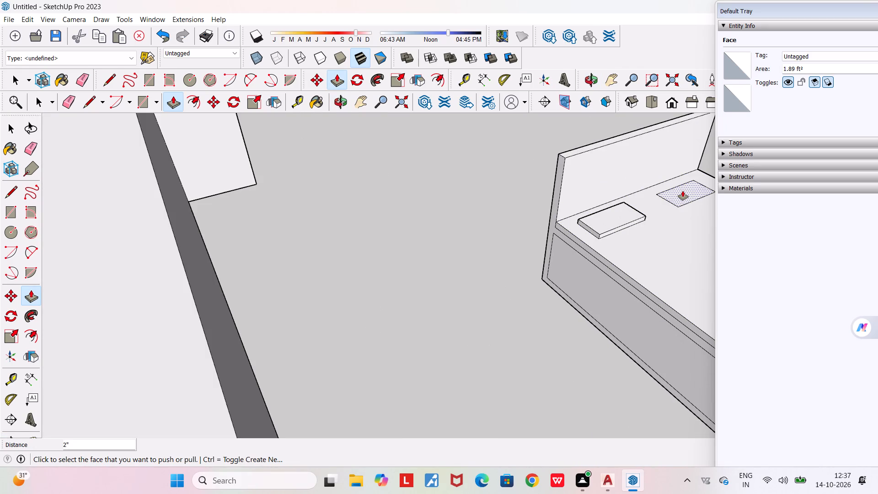
click(683, 191)
click(687, 187)
scroll(682, 202, down, 2)
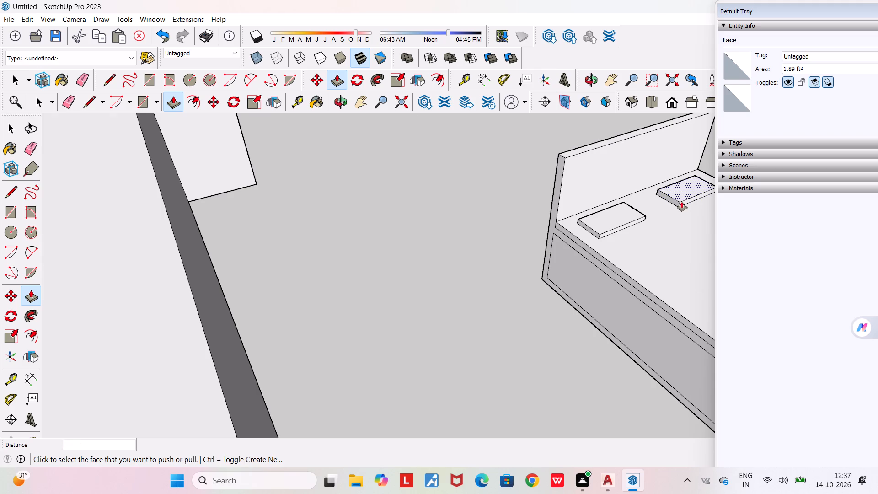
scroll(682, 202, down, 8)
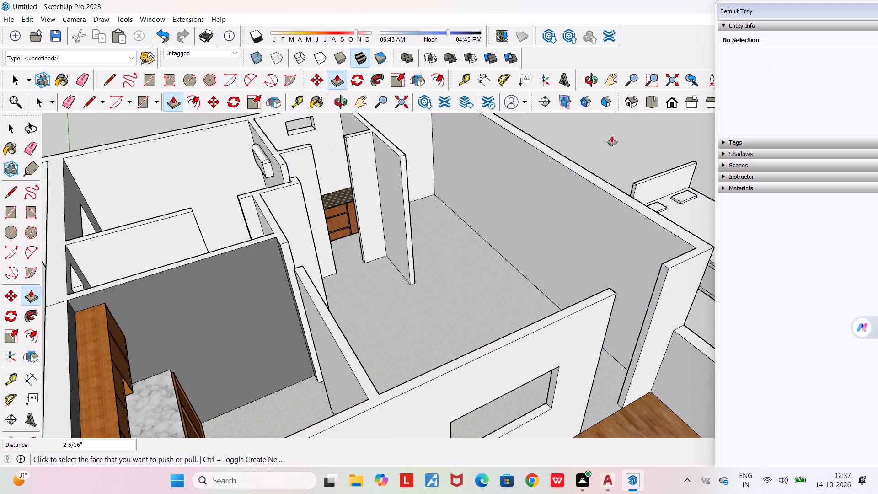
key(space)
Examine the bed with its two pillows from the side, front and above, in relation to the house.
scroll(612, 136, down, 9)
middle_drag(696, 236, 692, 234)
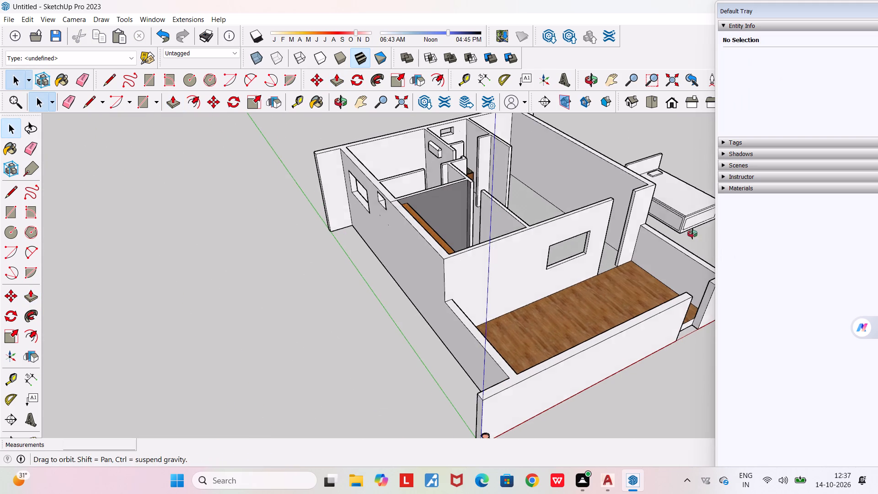
middle_drag(692, 234, 289, 215)
scroll(289, 215, down, 10)
middle_drag(317, 351, 389, 390)
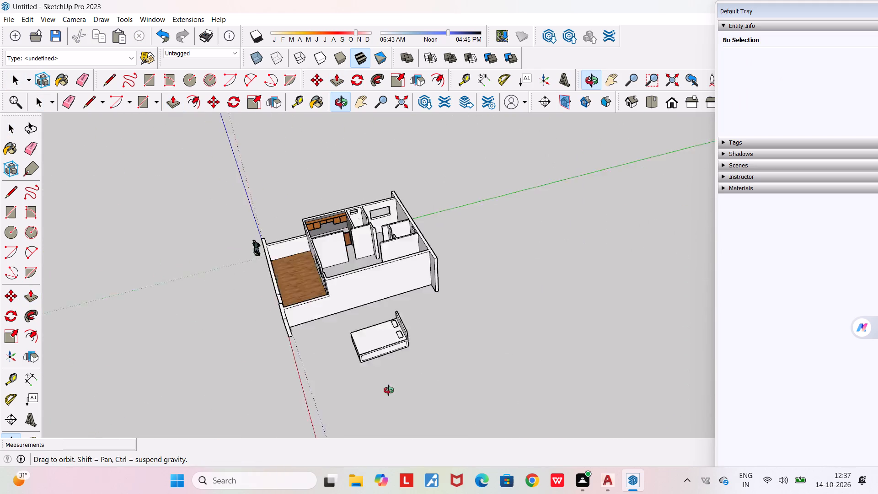
middle_drag(389, 390, 557, 354)
scroll(528, 338, up, 11)
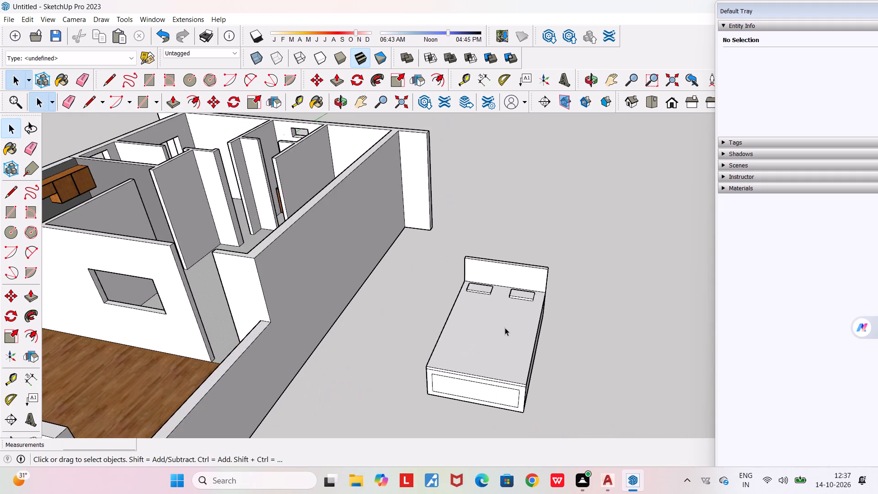
scroll(505, 328, up, 5)
middle_drag(489, 319, 548, 303)
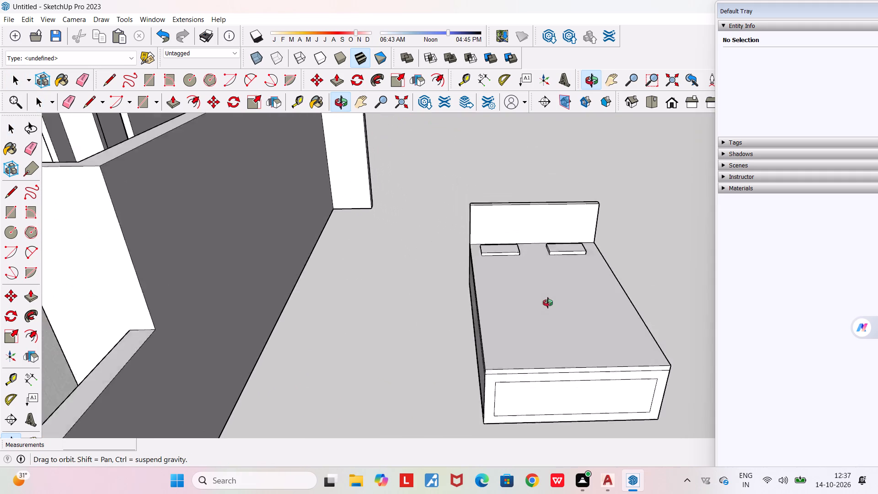
middle_drag(548, 303, 585, 341)
scroll(562, 279, up, 5)
middle_drag(552, 272, 491, 218)
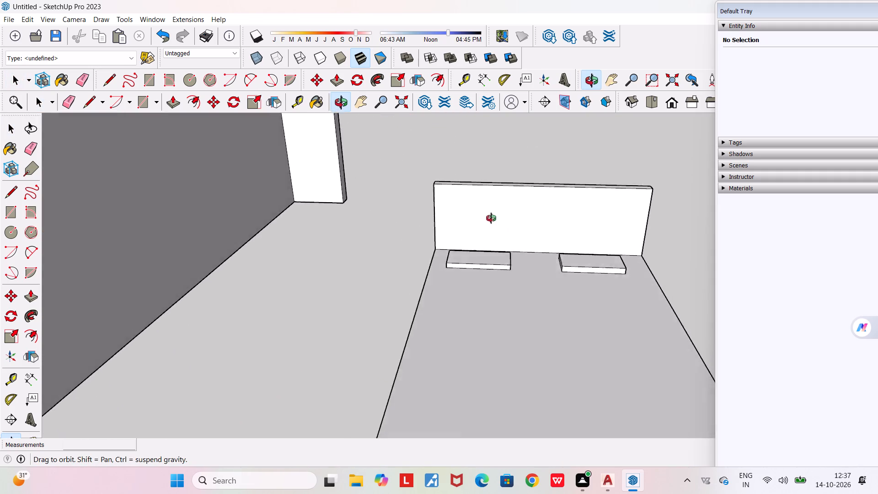
middle_drag(491, 218, 494, 165)
scroll(494, 165, down, 5)
middle_drag(508, 262, 244, 294)
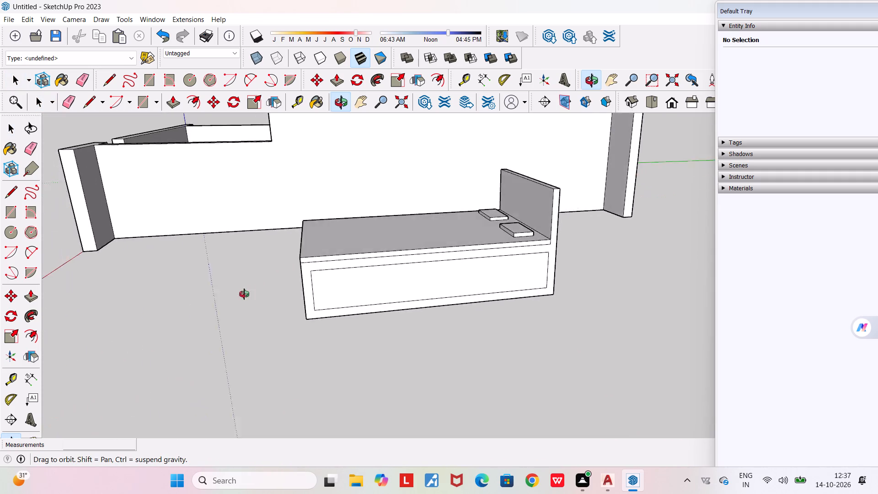
middle_drag(244, 294, 589, 321)
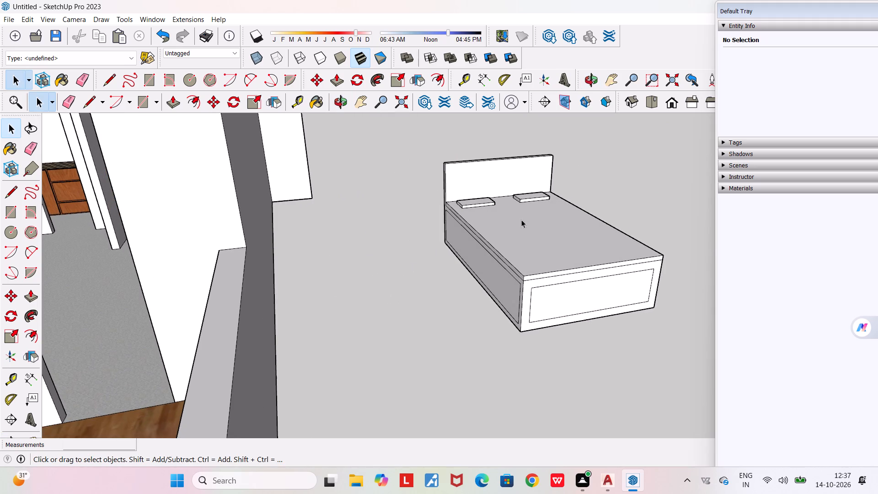
scroll(490, 200, up, 5)
middle_drag(489, 199, 562, 229)
scroll(562, 229, down, 9)
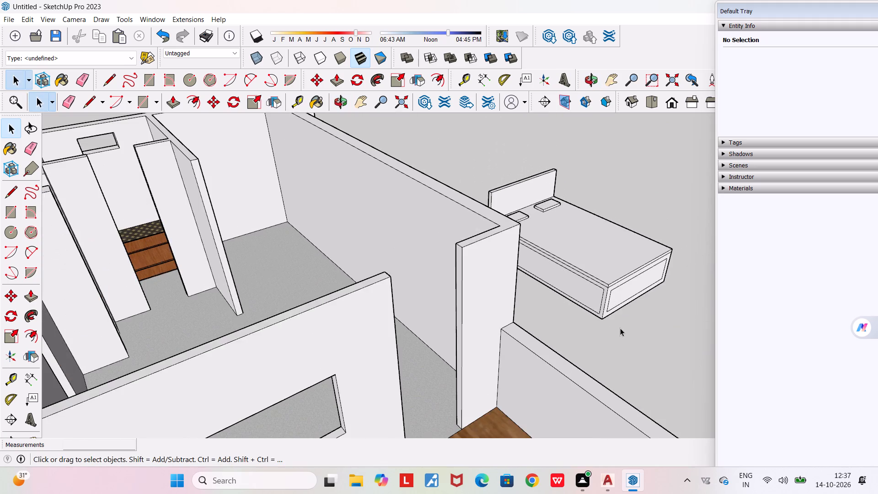
middle_drag(620, 328, 308, 260)
scroll(308, 260, down, 9)
middle_drag(333, 298, 375, 321)
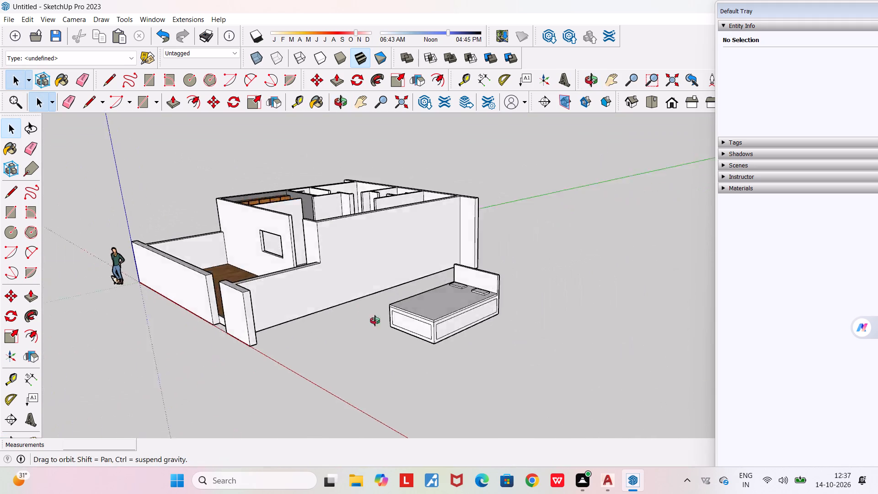
middle_drag(375, 321, 449, 360)
scroll(449, 360, down, 1)
scroll(600, 374, up, 5)
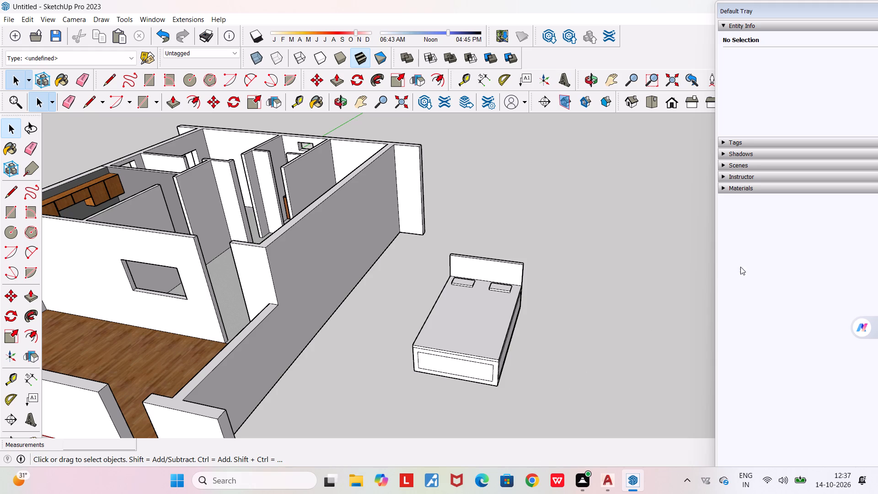
Paint the bed's foot-end inset panel and its surrounding frame with Wood Veneer 01 from the Wood materials.
click(722, 188)
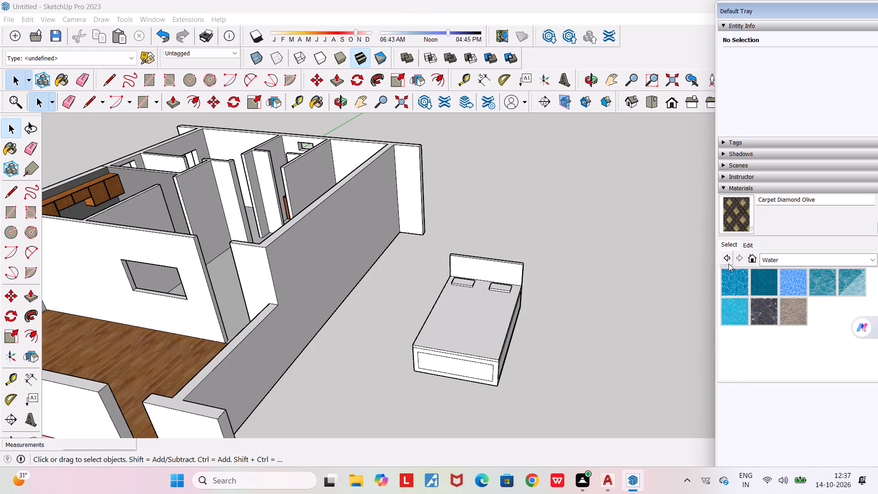
click(728, 263)
click(761, 367)
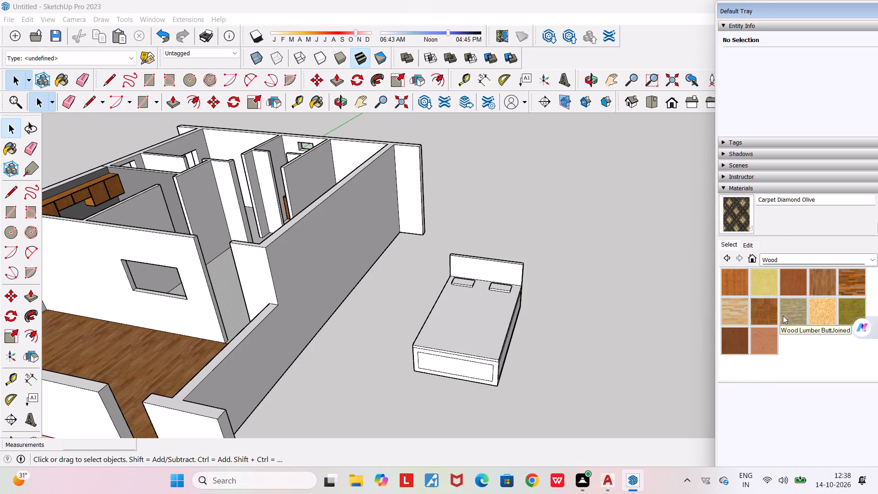
click(739, 335)
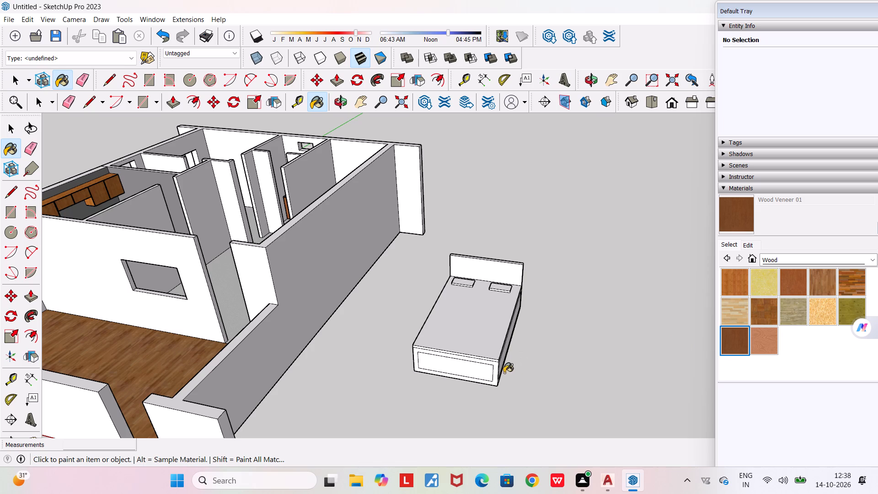
click(487, 372)
scroll(487, 372, up, 10)
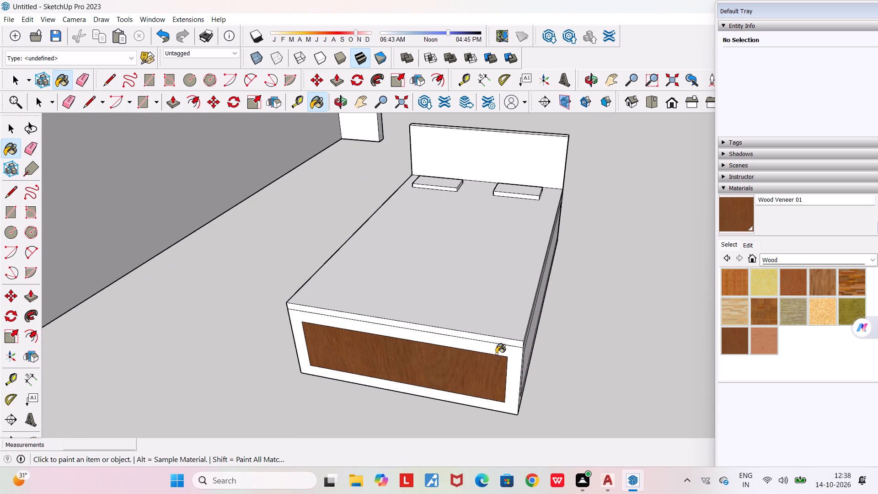
click(500, 350)
Paint the bed's long side away from the house and the headboard's back, including their inset panels, with Wood Veneer 01.
click(530, 344)
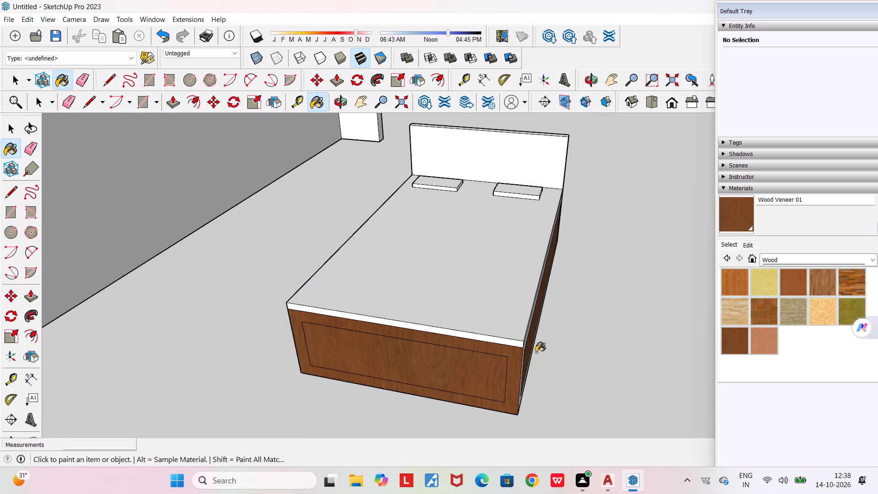
middle_drag(535, 352, 401, 268)
click(357, 234)
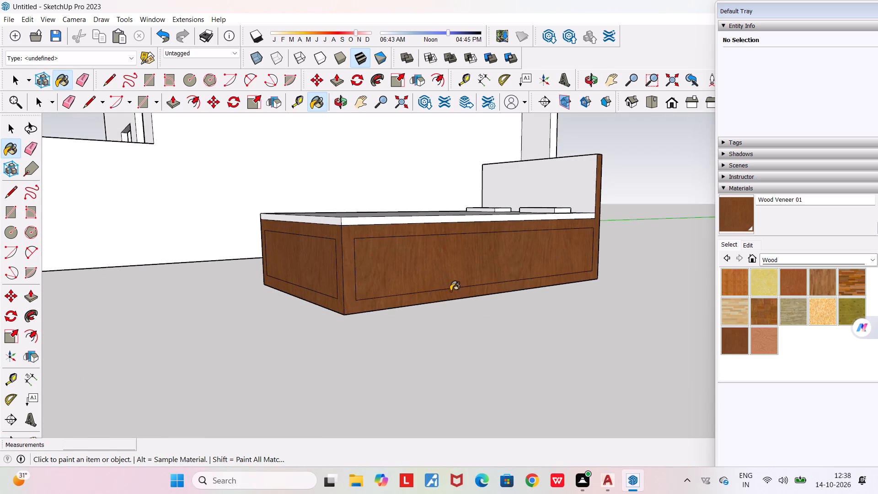
middle_drag(450, 291, 124, 301)
click(447, 191)
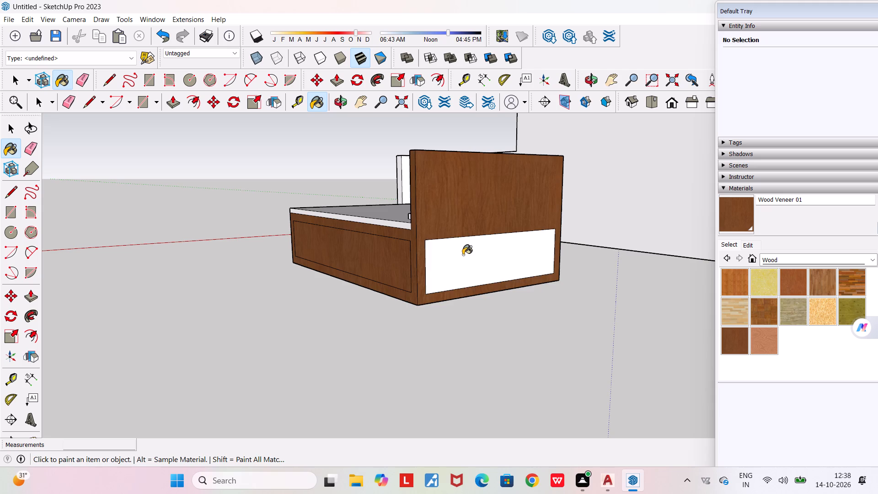
click(463, 255)
Paint the inset panel and surrounding frame on the bed's long side facing the house with Wood Veneer 01.
middle_drag(559, 272, 412, 341)
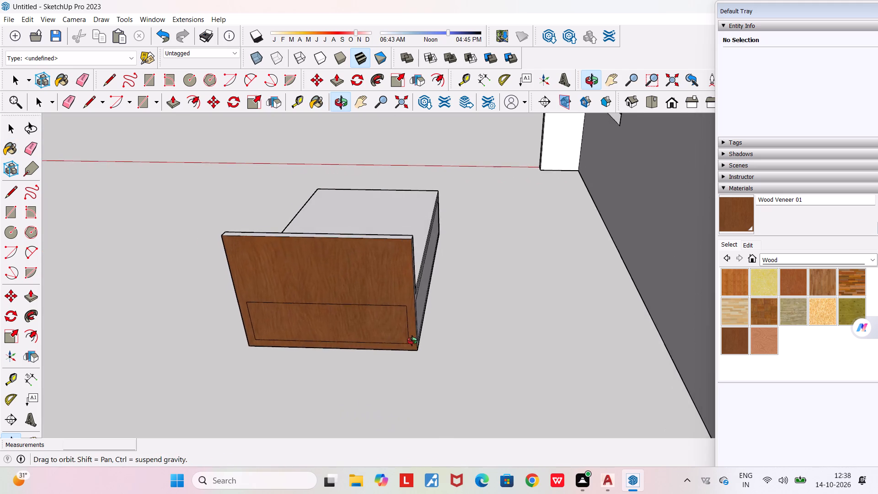
middle_drag(412, 341, 377, 321)
scroll(397, 290, up, 5)
click(384, 280)
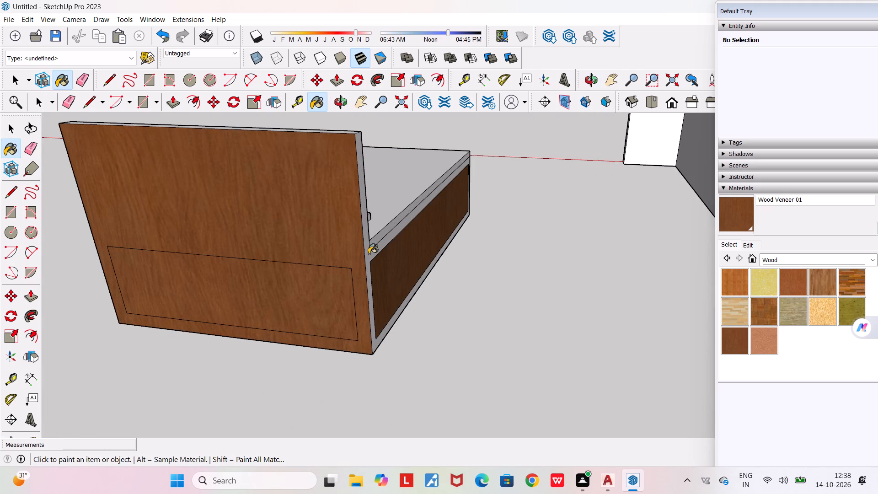
click(368, 254)
Paint the headboard's top edge and its front face above the pillows with Wood Veneer 01.
middle_drag(387, 293, 429, 410)
scroll(346, 320, up, 4)
click(346, 320)
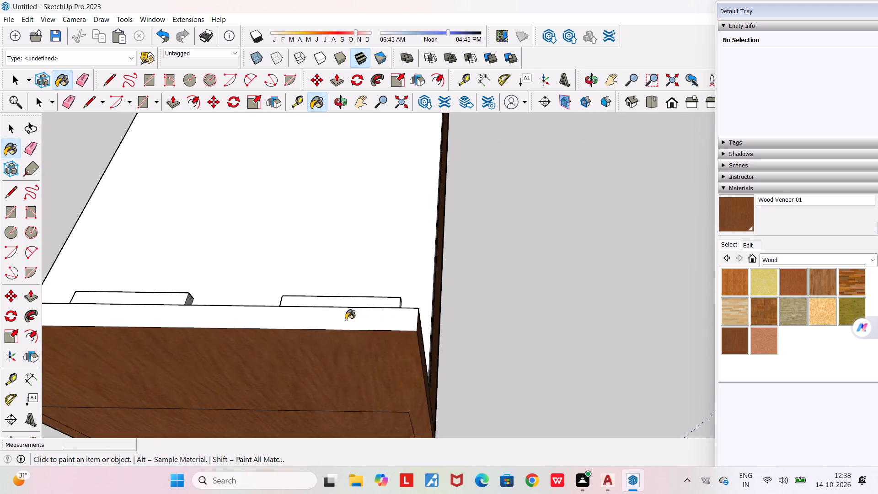
middle_drag(359, 338, 782, 290)
click(670, 291)
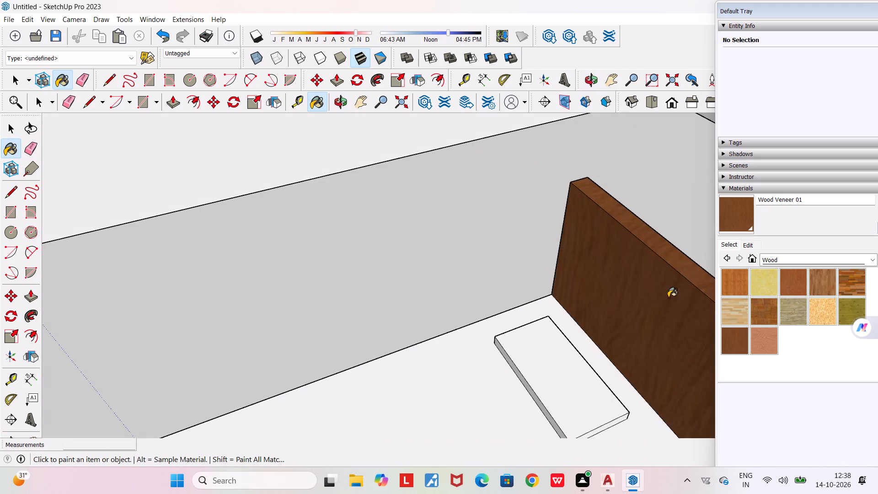
Examine the painted bed from its foot end and from above, in relation to the house.
middle_drag(658, 317, 664, 247)
scroll(664, 247, down, 16)
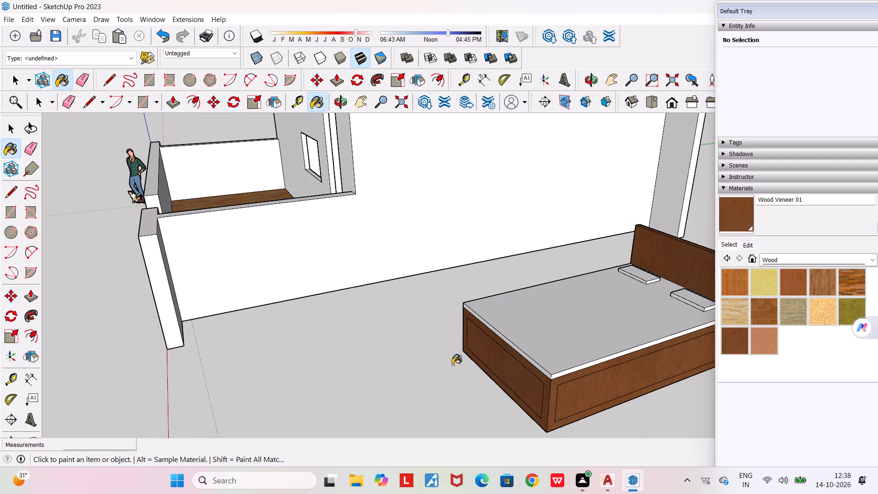
middle_drag(450, 366, 537, 418)
scroll(537, 418, down, 11)
middle_drag(610, 431, 624, 429)
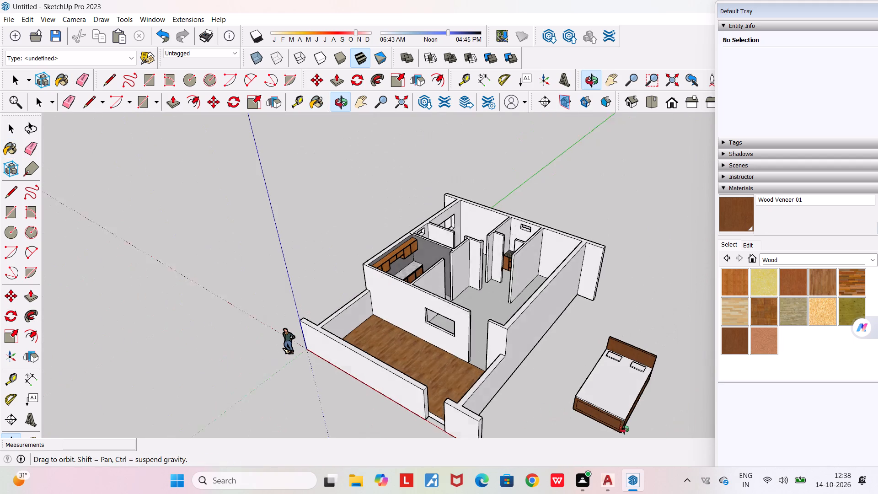
middle_drag(624, 429, 760, 404)
scroll(695, 308, up, 4)
key(space)
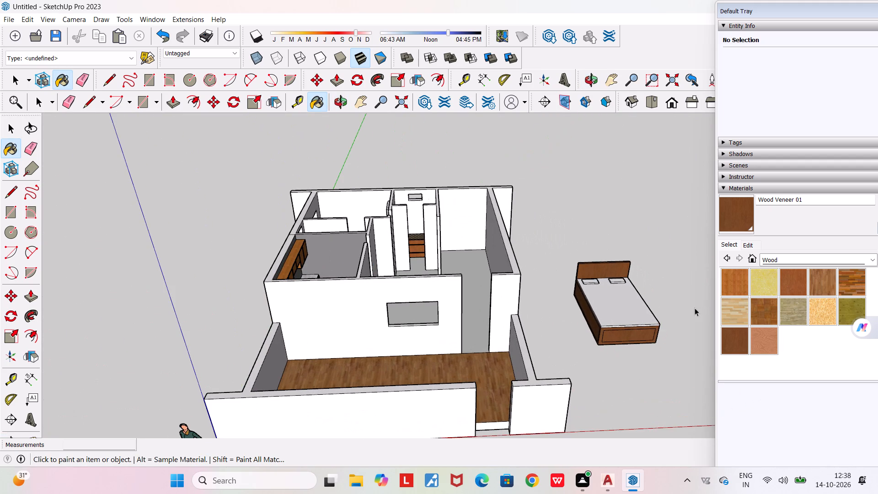
Paint the underside of the bed base with Wood Veneer 01.
middle_drag(692, 307, 650, 289)
scroll(650, 289, down, 6)
middle_drag(650, 289, 508, 171)
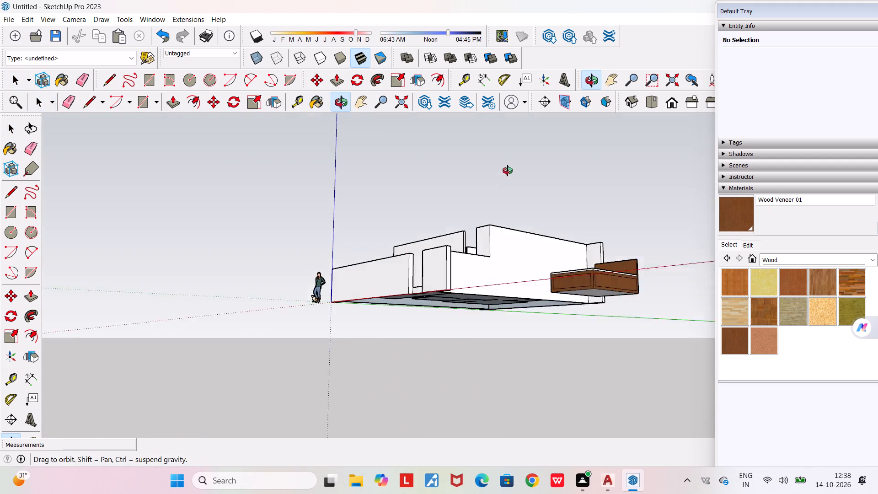
middle_drag(508, 171, 511, 166)
scroll(511, 166, down, 9)
scroll(567, 221, up, 5)
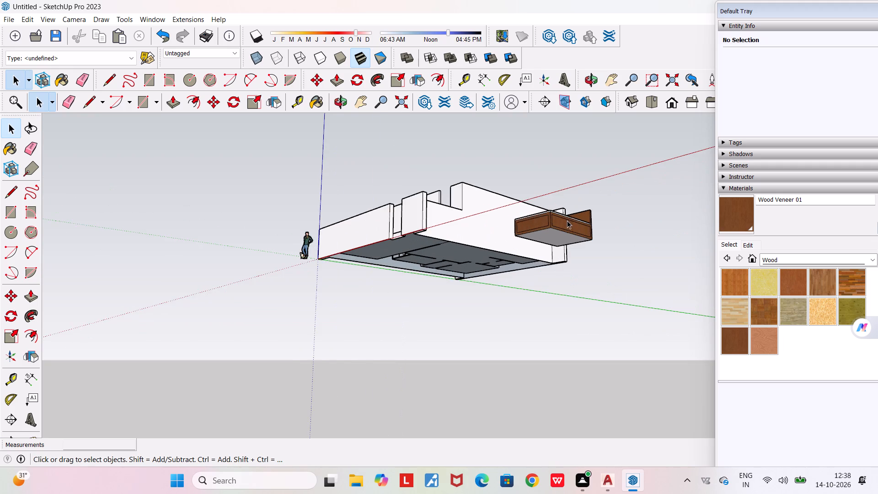
scroll(546, 239, up, 10)
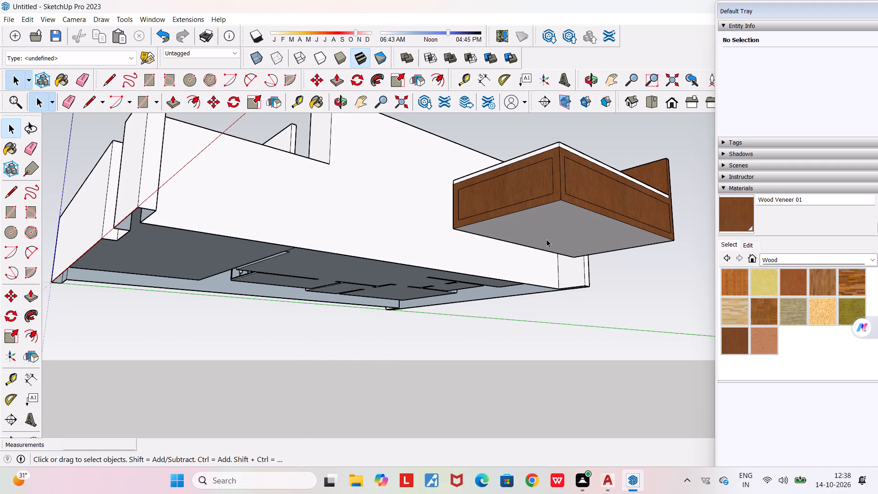
click(731, 217)
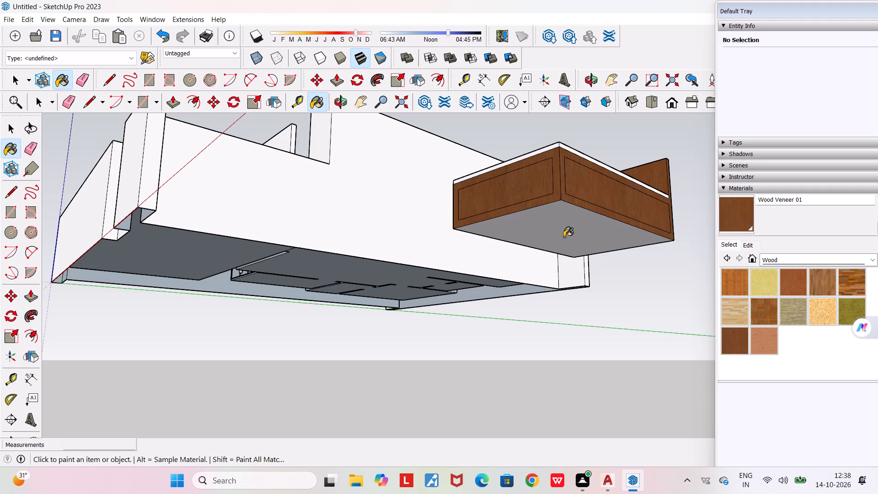
click(563, 237)
Examine the veneered bed from the front, above and side, next to the house.
middle_drag(635, 288, 685, 346)
scroll(685, 346, down, 8)
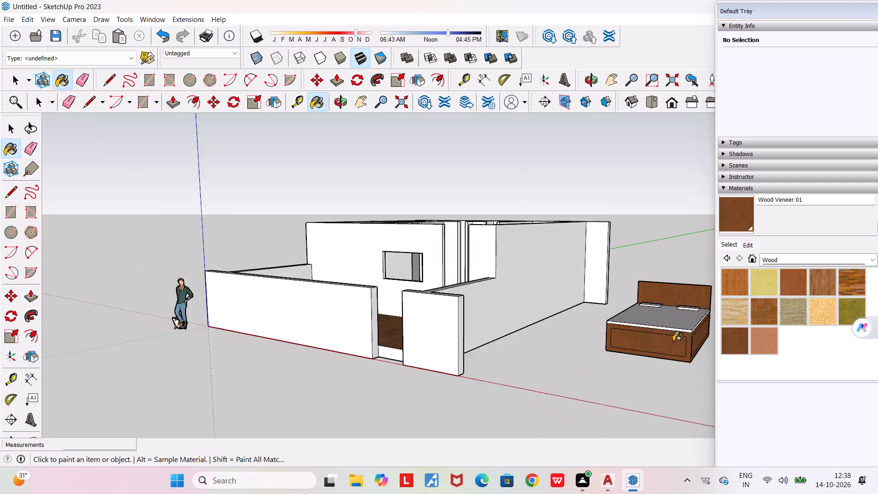
scroll(673, 341, down, 1)
middle_drag(607, 351, 716, 386)
scroll(717, 387, down, 4)
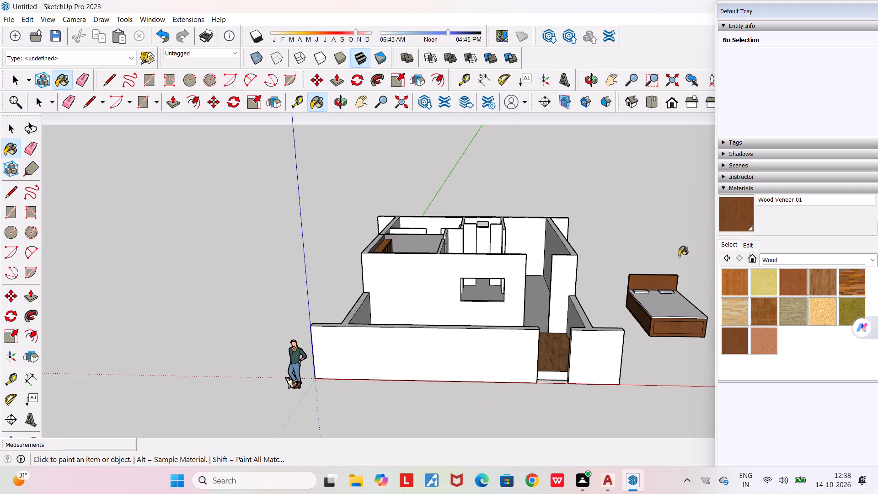
key(space)
click(612, 81)
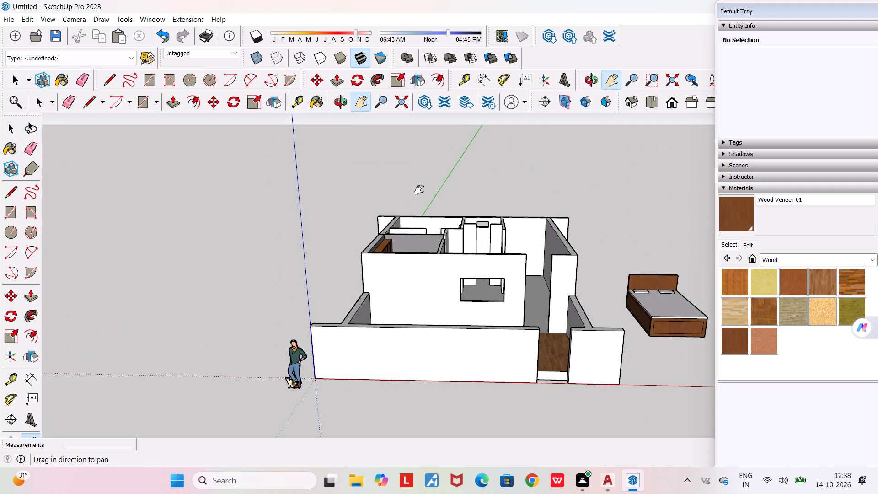
drag(418, 190, 190, 173)
scroll(372, 296, up, 5)
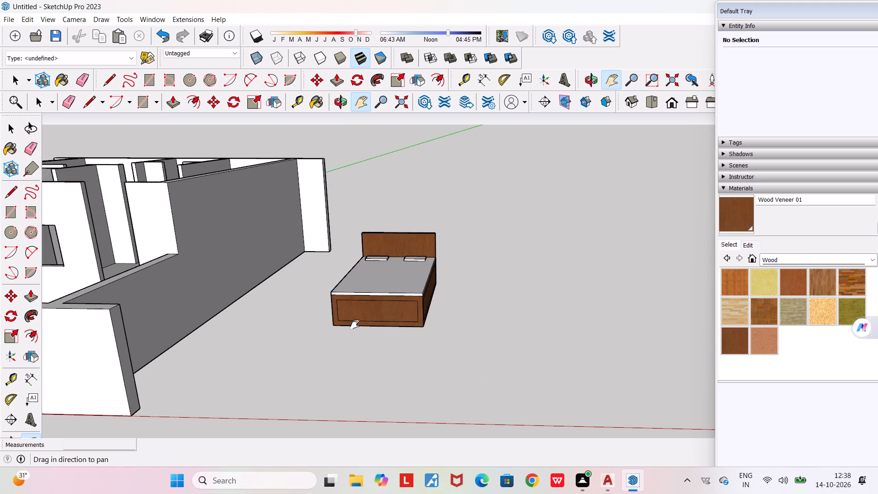
middle_drag(355, 324, 433, 396)
scroll(446, 352, up, 4)
middle_drag(445, 351, 395, 274)
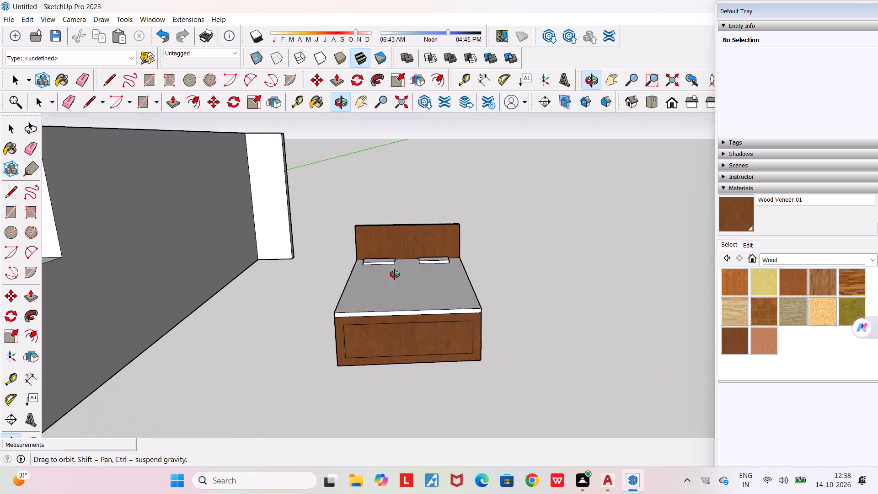
middle_drag(395, 274, 407, 322)
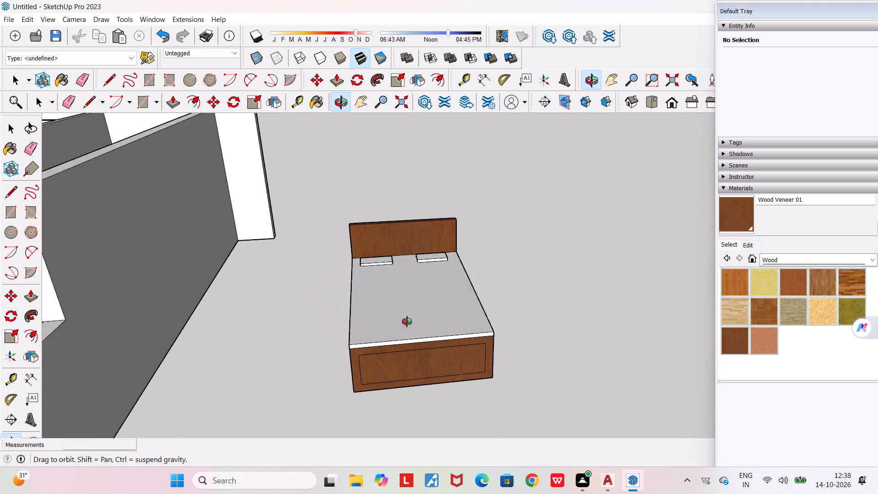
middle_drag(407, 322, 315, 407)
scroll(399, 332, up, 4)
middle_drag(395, 329, 303, 231)
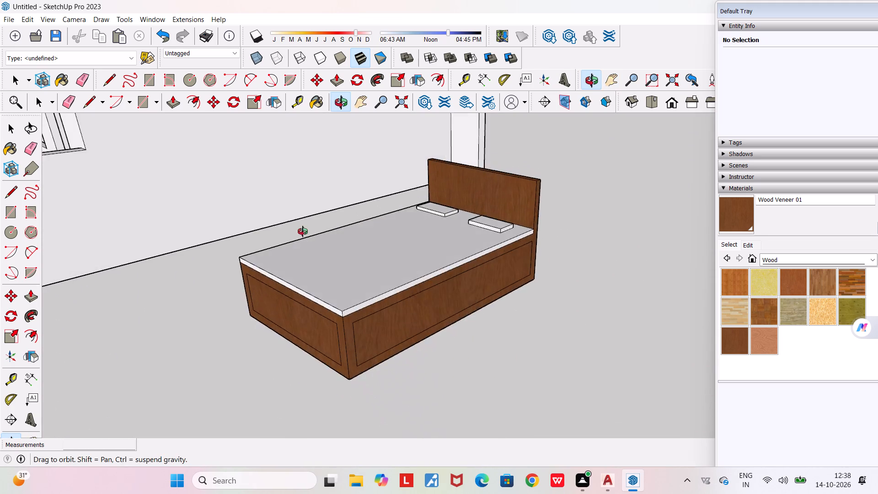
middle_drag(303, 231, 303, 226)
scroll(303, 226, down, 5)
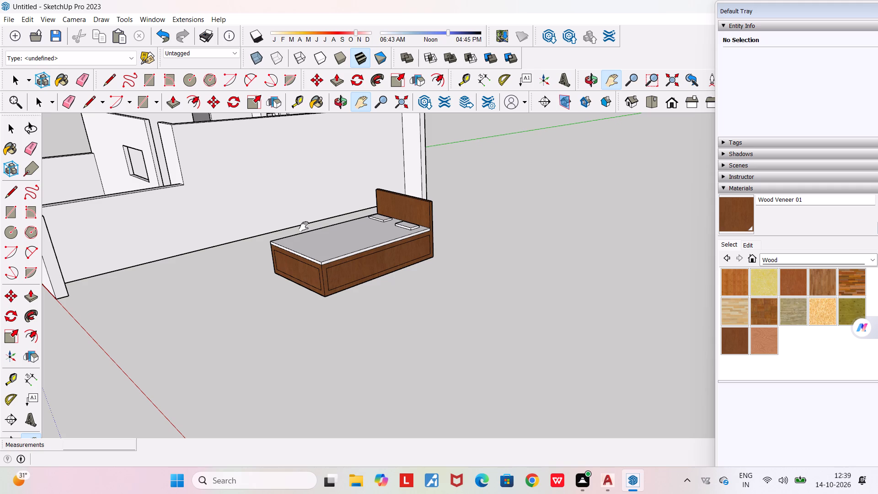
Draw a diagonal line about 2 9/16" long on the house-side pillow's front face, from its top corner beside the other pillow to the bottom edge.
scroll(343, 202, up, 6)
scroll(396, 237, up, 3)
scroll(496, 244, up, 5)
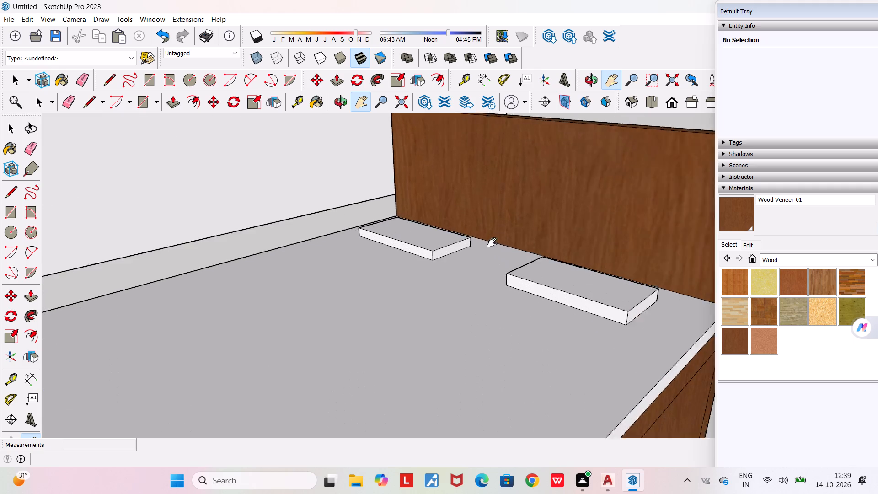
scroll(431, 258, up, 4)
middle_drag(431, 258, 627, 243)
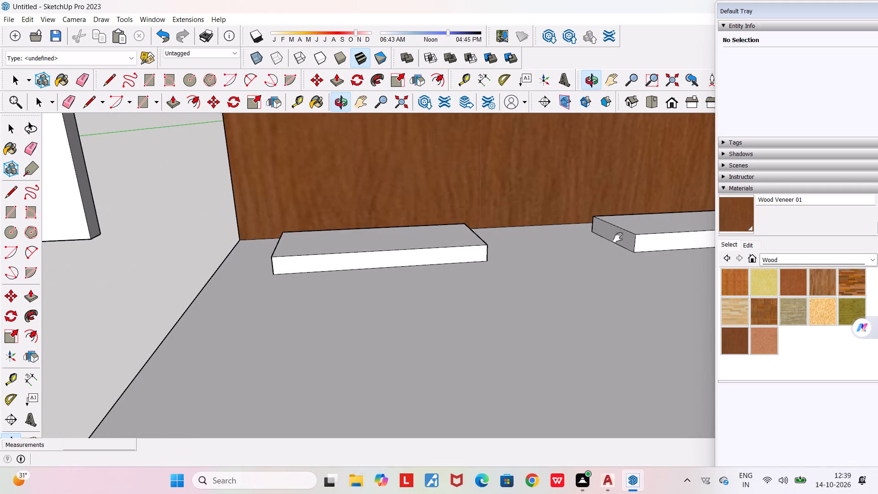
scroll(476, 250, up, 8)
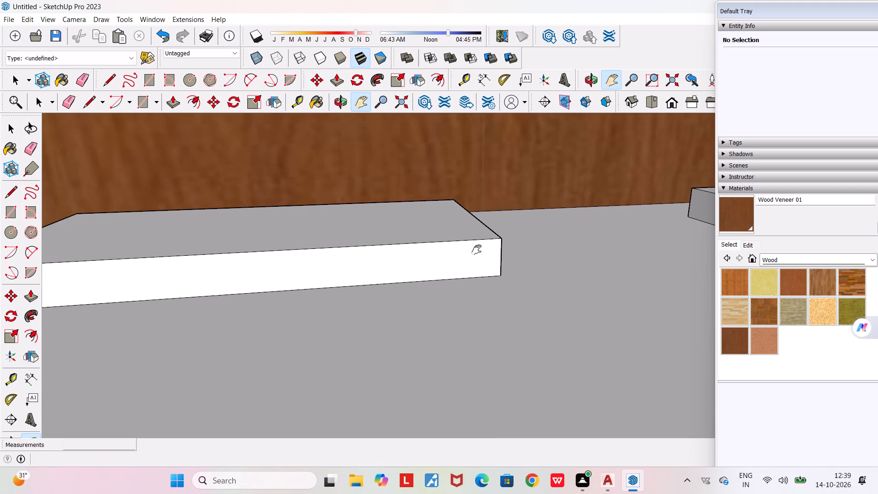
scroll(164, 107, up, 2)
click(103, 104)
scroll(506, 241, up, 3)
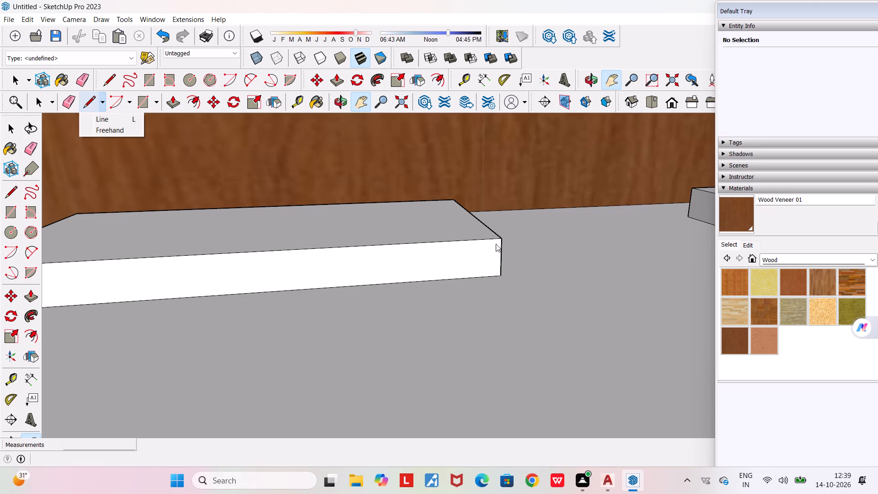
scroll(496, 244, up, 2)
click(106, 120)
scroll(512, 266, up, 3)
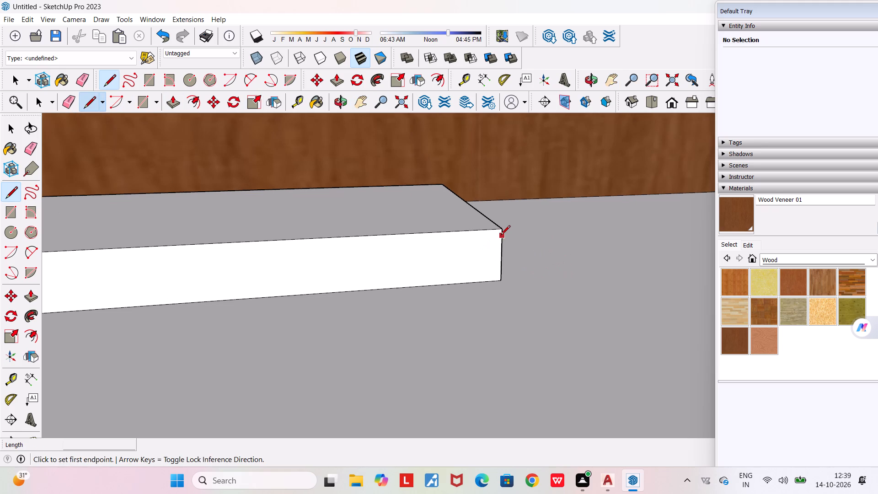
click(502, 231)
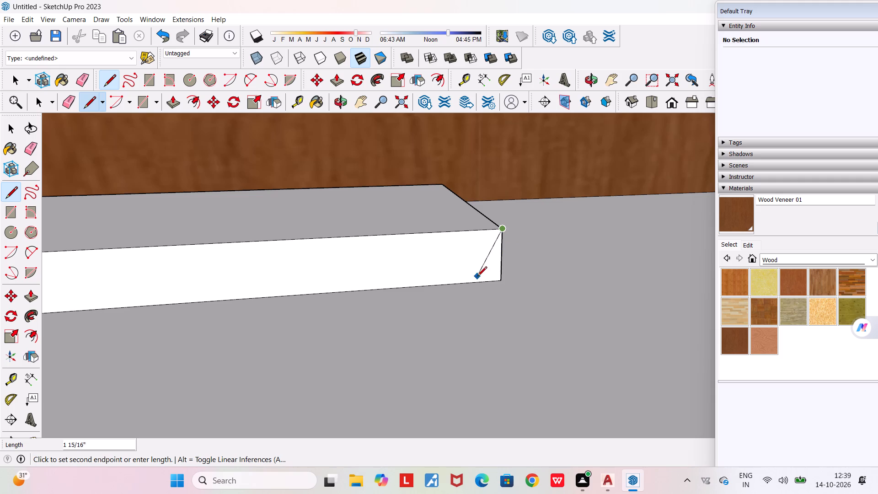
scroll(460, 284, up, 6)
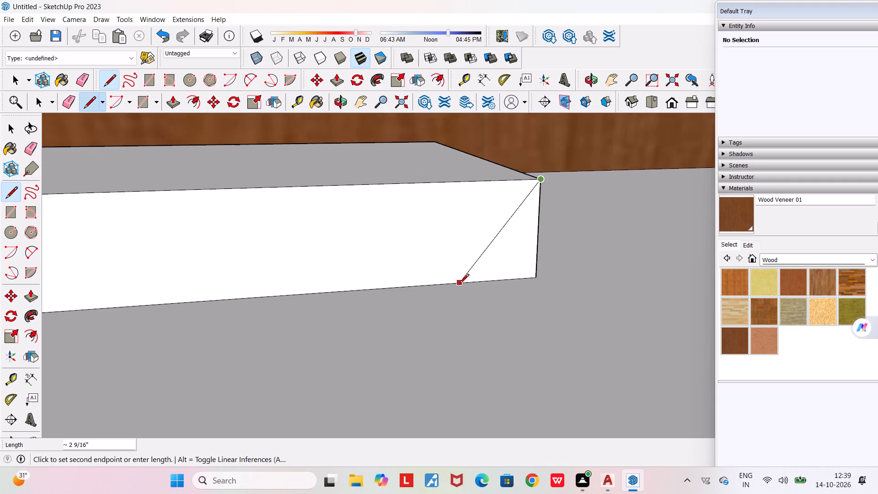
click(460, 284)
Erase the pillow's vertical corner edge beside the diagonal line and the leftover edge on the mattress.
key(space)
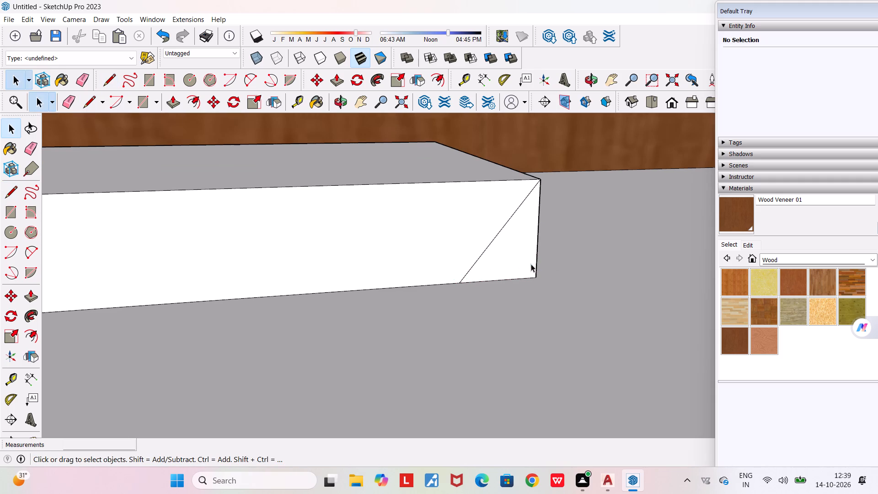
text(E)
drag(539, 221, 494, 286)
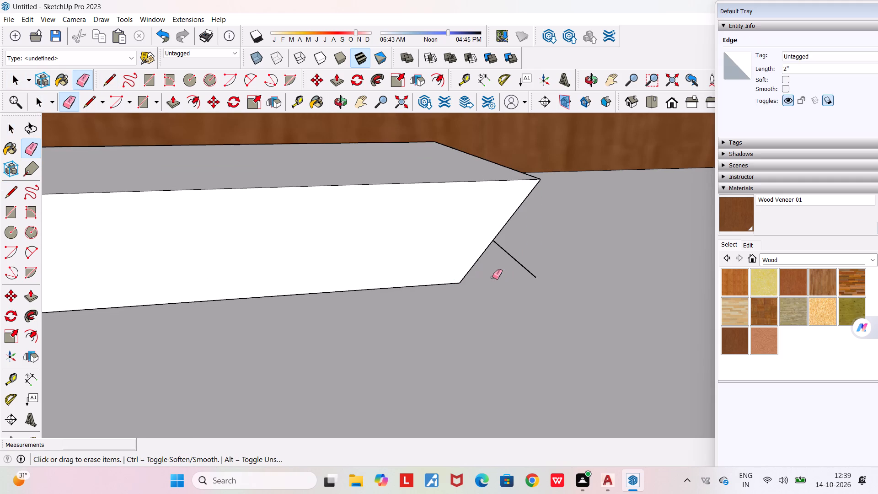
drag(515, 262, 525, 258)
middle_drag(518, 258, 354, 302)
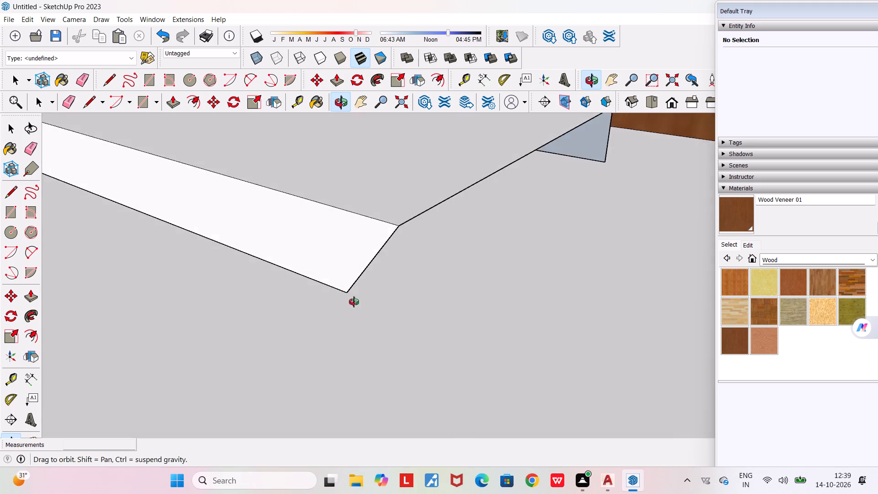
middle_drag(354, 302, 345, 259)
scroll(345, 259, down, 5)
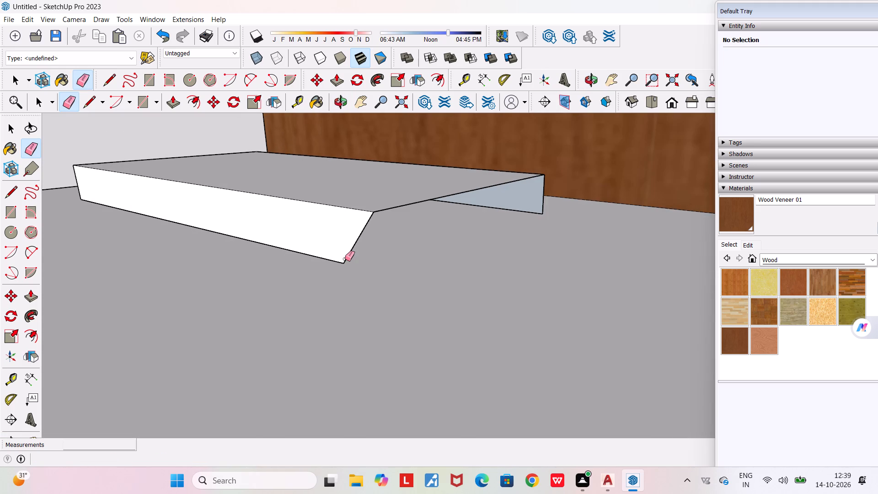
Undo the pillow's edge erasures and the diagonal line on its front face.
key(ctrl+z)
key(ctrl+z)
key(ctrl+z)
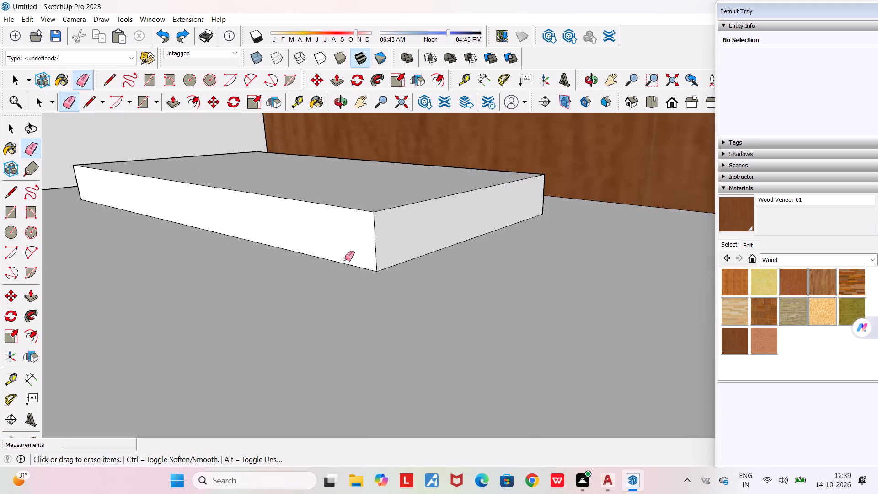
Make a single component from all of the bed's geometry, keeping the default component settings.
scroll(345, 259, down, 3)
middle_drag(343, 281, 440, 292)
scroll(440, 292, down, 4)
key(space)
scroll(440, 292, down, 5)
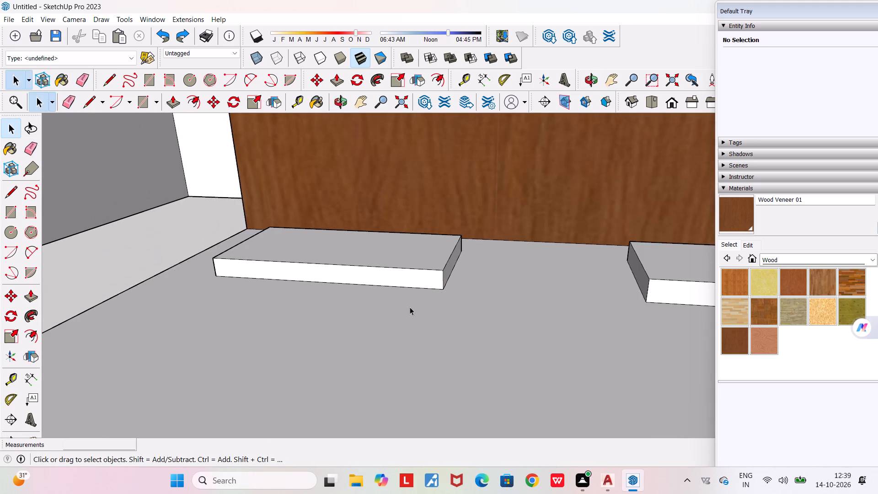
middle_drag(409, 308, 465, 294)
scroll(465, 294, down, 17)
middle_drag(475, 342, 453, 451)
scroll(453, 451, down, 5)
scroll(626, 344, down, 12)
middle_drag(616, 373, 520, 313)
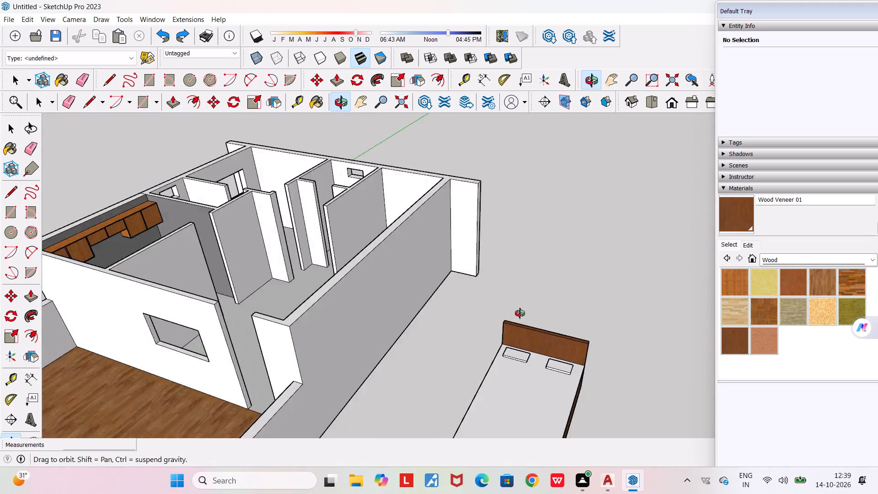
middle_drag(520, 313, 468, 243)
scroll(468, 243, down, 9)
middle_drag(461, 327, 649, 483)
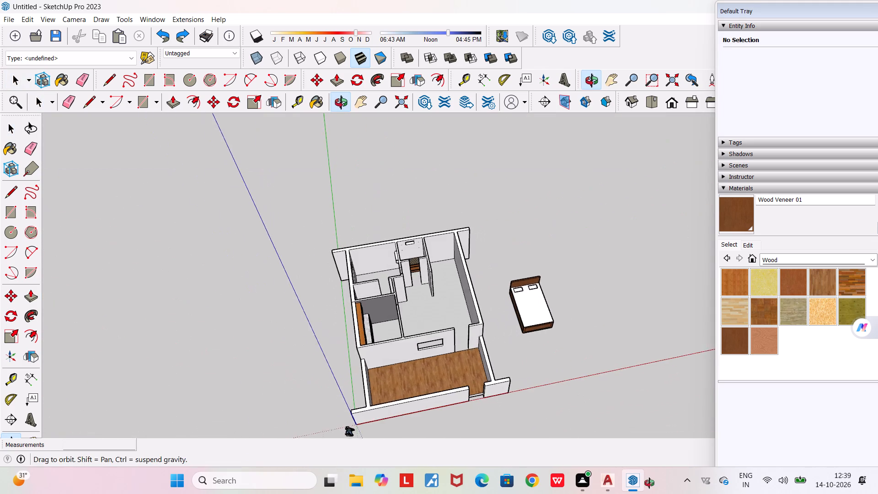
middle_drag(649, 483, 649, 483)
scroll(593, 320, up, 3)
click(476, 263)
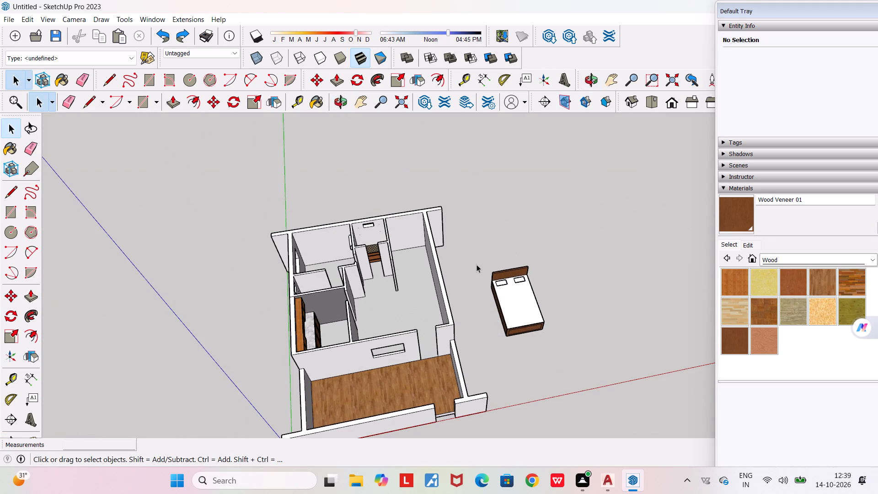
click(549, 333)
key(space)
key(space)
drag(469, 245, 616, 363)
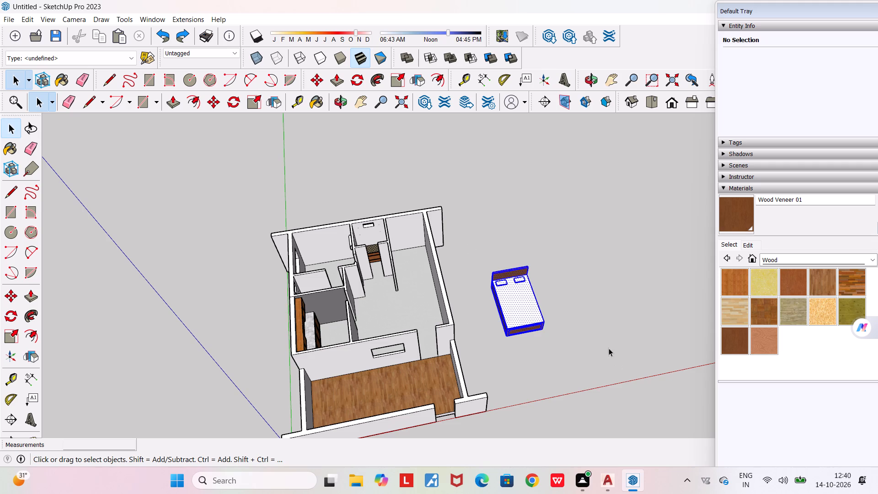
right_click(538, 316)
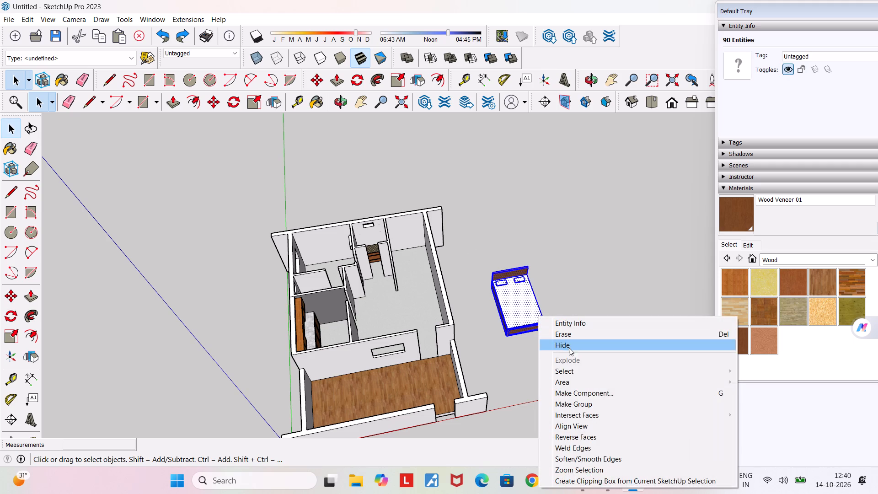
click(574, 395)
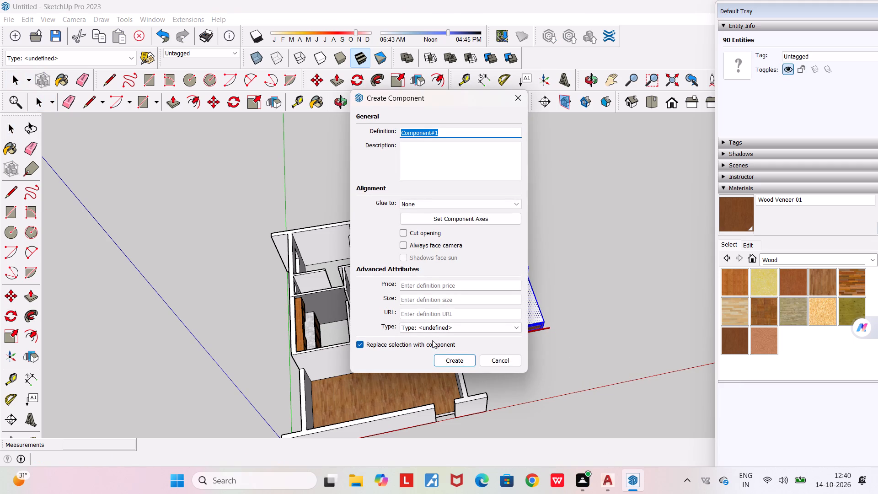
click(447, 364)
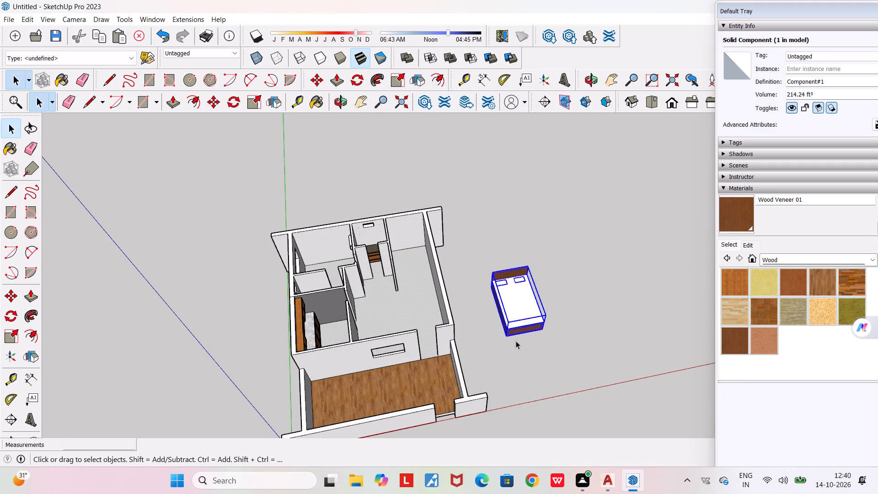
click(516, 349)
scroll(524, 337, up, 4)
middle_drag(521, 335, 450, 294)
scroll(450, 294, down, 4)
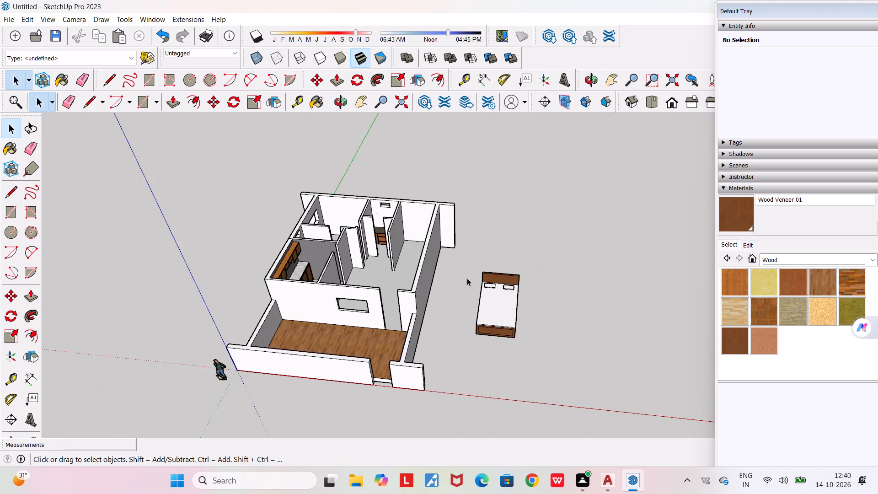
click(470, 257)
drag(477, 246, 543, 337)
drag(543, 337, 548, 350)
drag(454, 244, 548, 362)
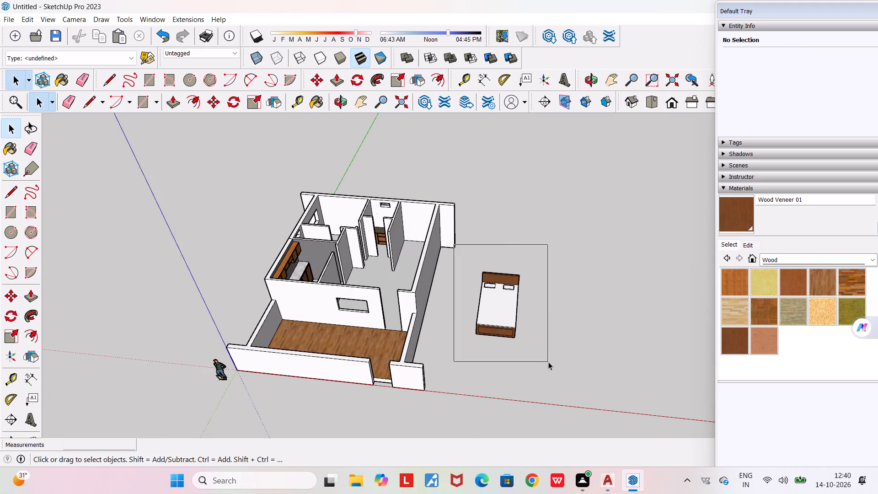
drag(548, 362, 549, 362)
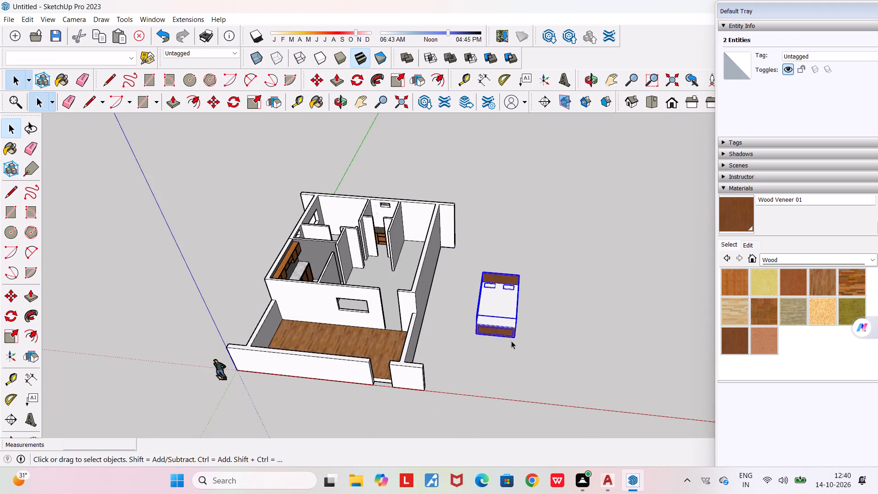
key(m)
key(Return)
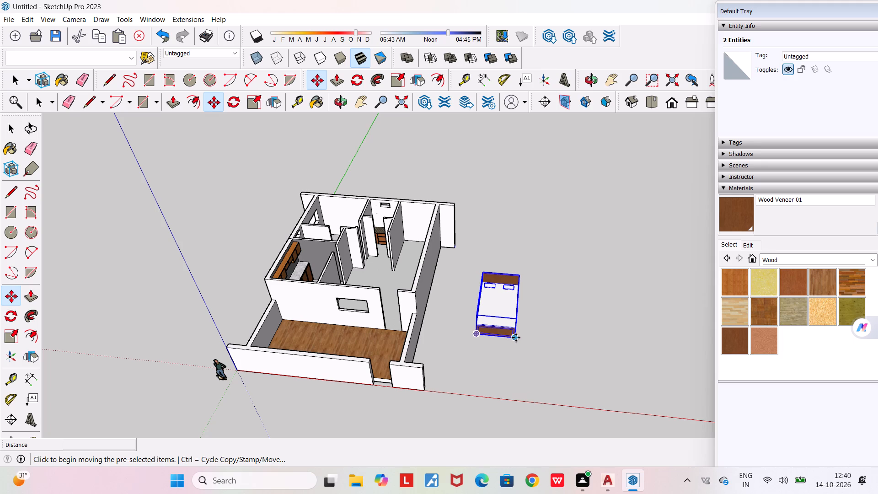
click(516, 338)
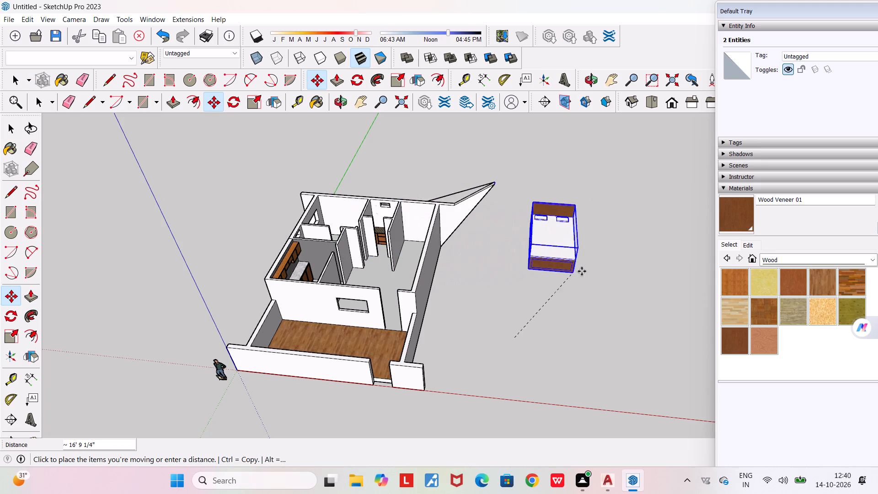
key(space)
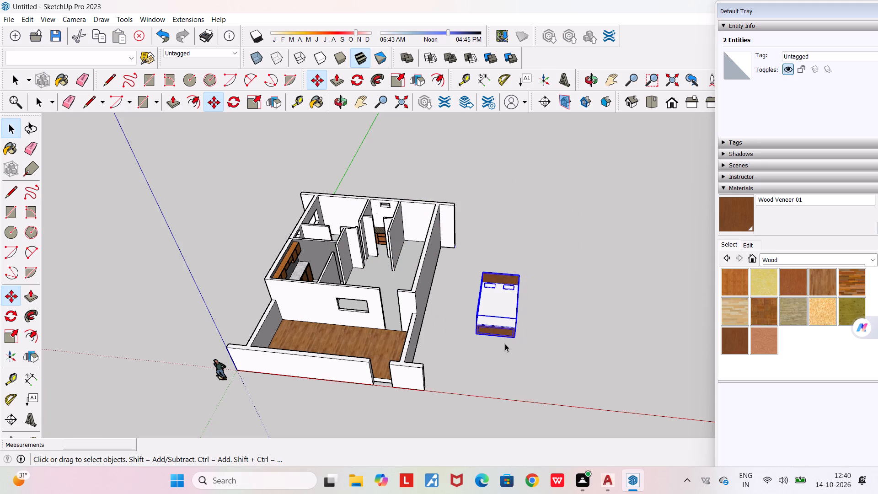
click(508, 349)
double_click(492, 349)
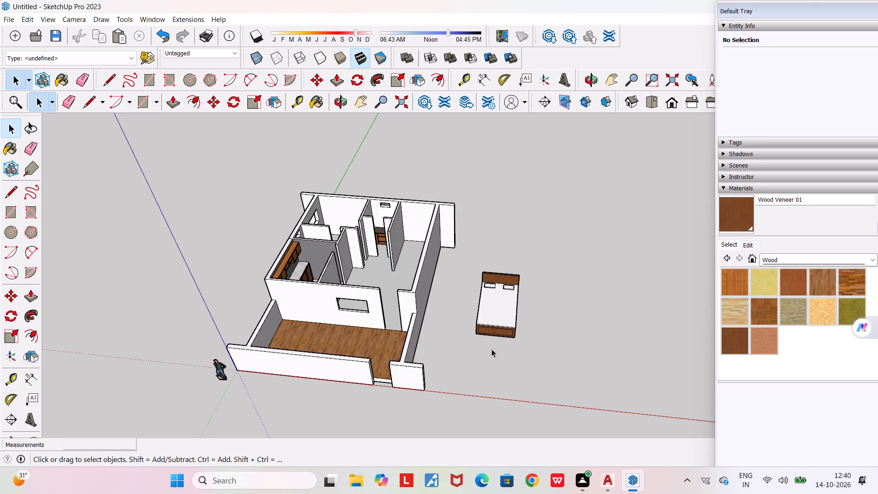
Move only the bed component by its front bottom corner a short distance farther from the house.
click(468, 258)
drag(472, 241, 545, 360)
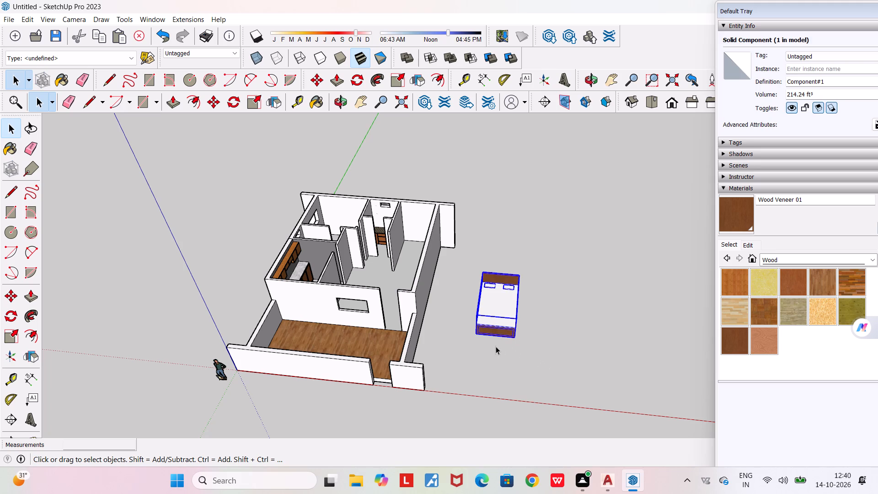
key(m)
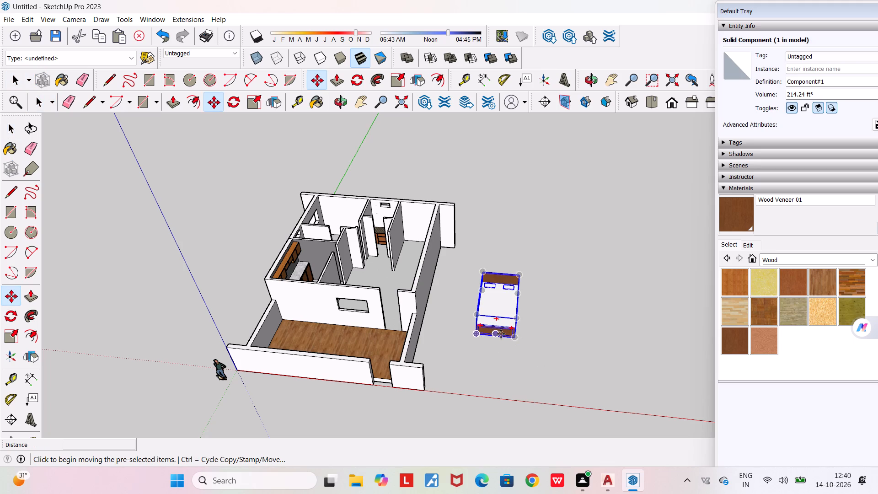
click(514, 337)
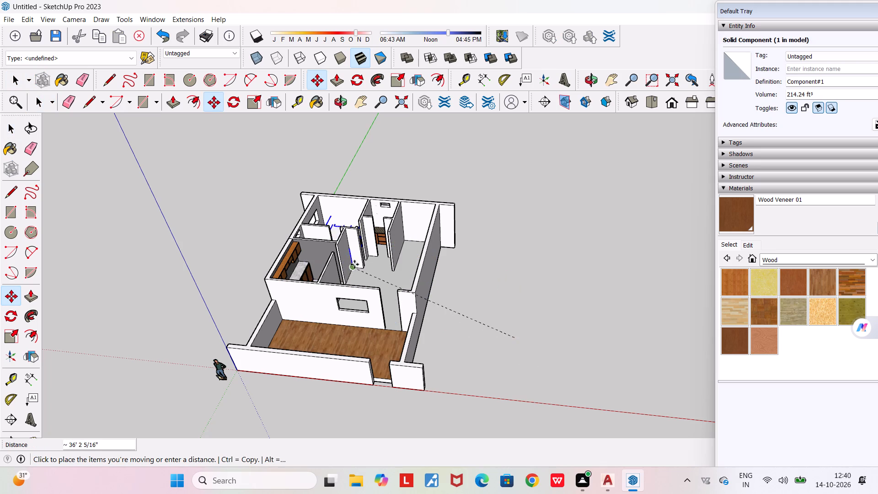
click(544, 346)
Rotate the bed component 90 degrees in plan so its headboard faces the house.
scroll(532, 344, up, 2)
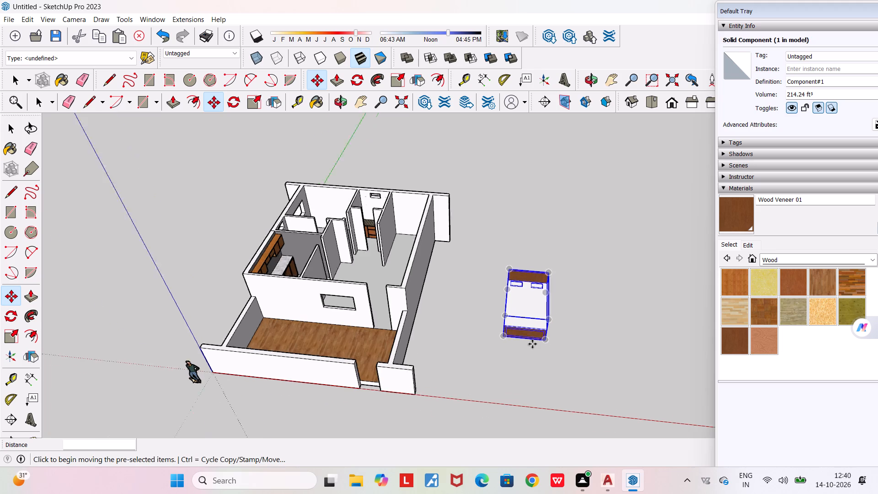
scroll(532, 344, up, 2)
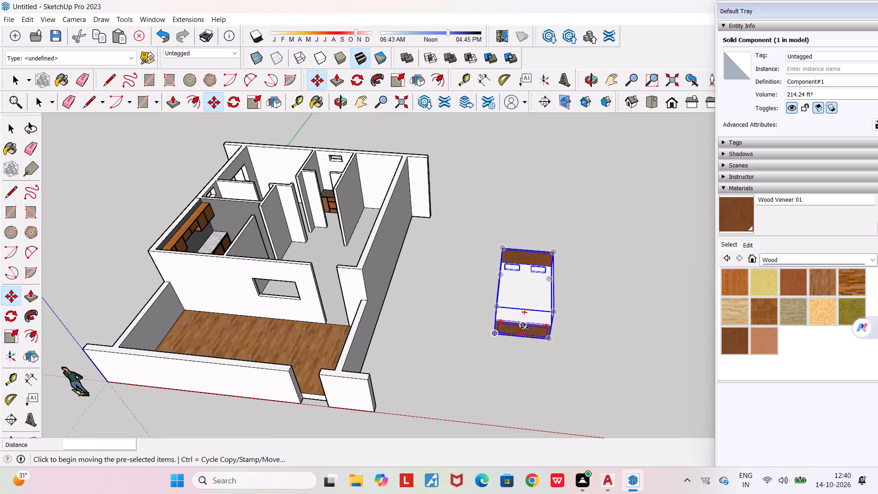
click(525, 328)
click(523, 328)
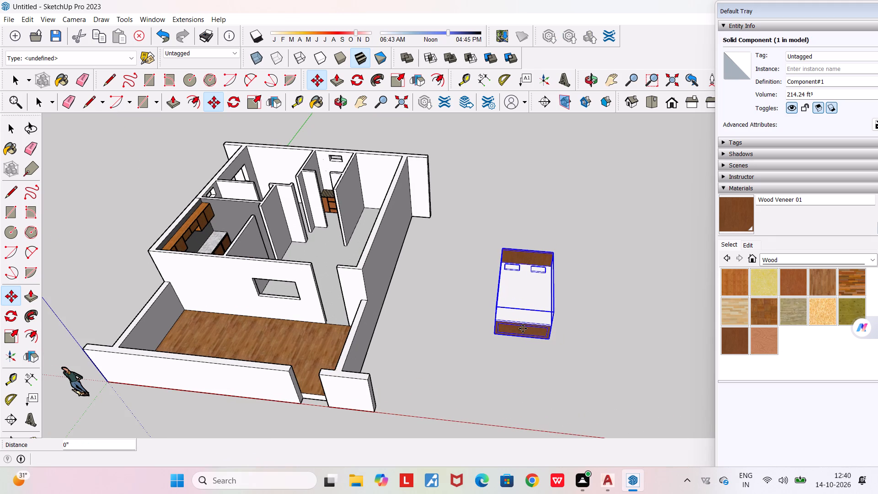
click(551, 280)
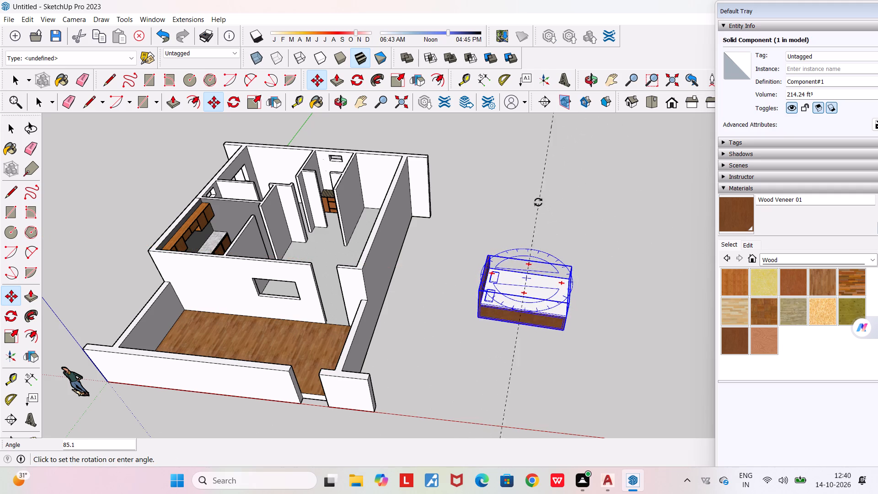
click(531, 193)
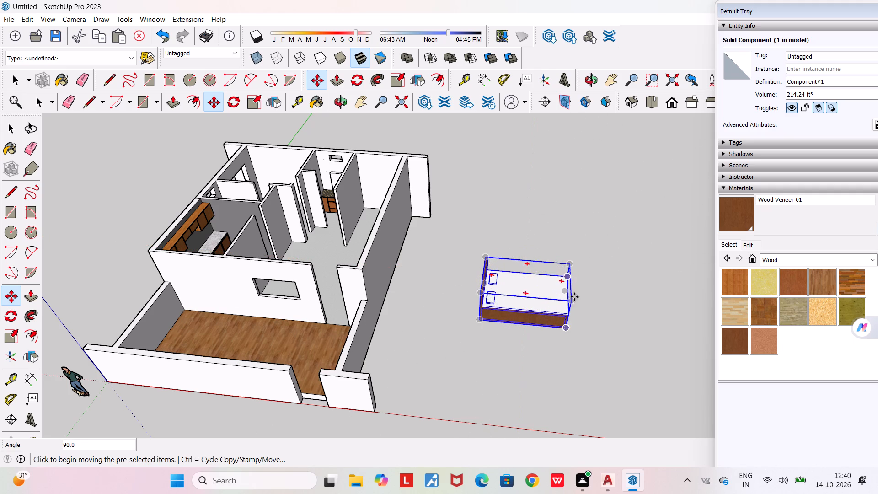
Nudge the rotated bed 5 1/2" away from the house, and shift it 1' 3 1/2" back toward it.
scroll(571, 322, up, 2)
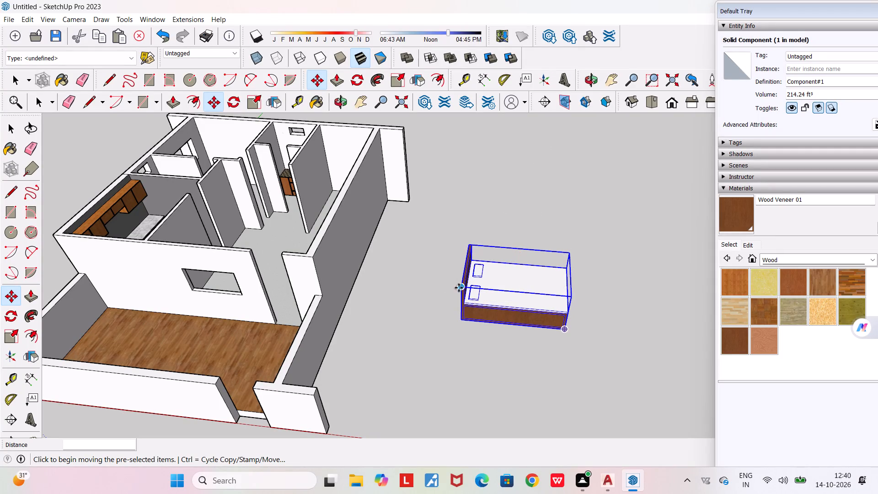
drag(460, 287, 466, 290)
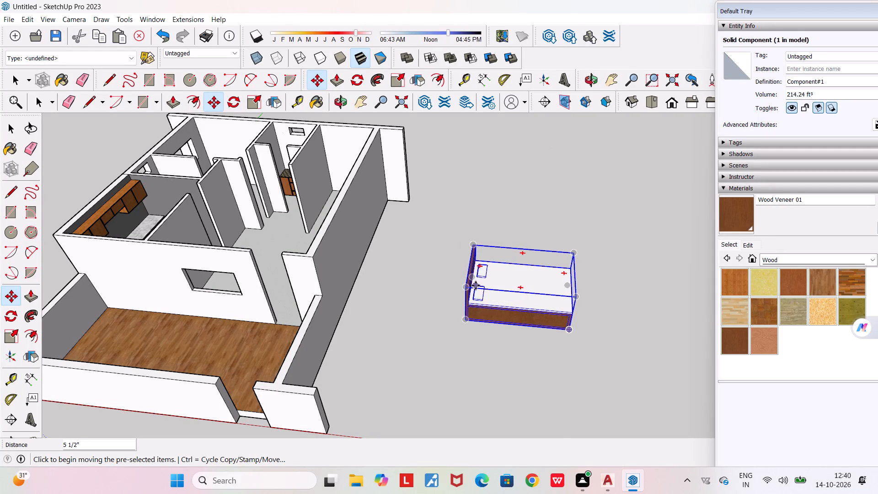
drag(471, 262, 460, 269)
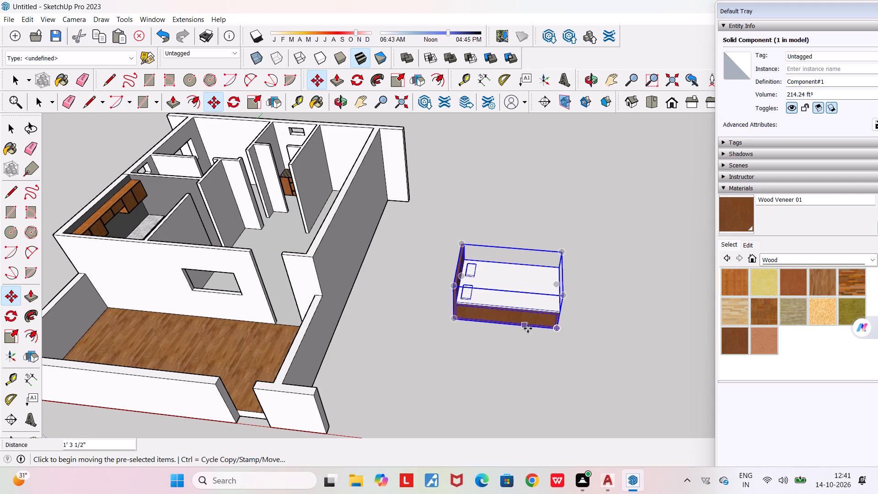
Move the bed by its front bottom corner about 5' 4 11/16", placing it closer to the house's outer side wall.
click(555, 327)
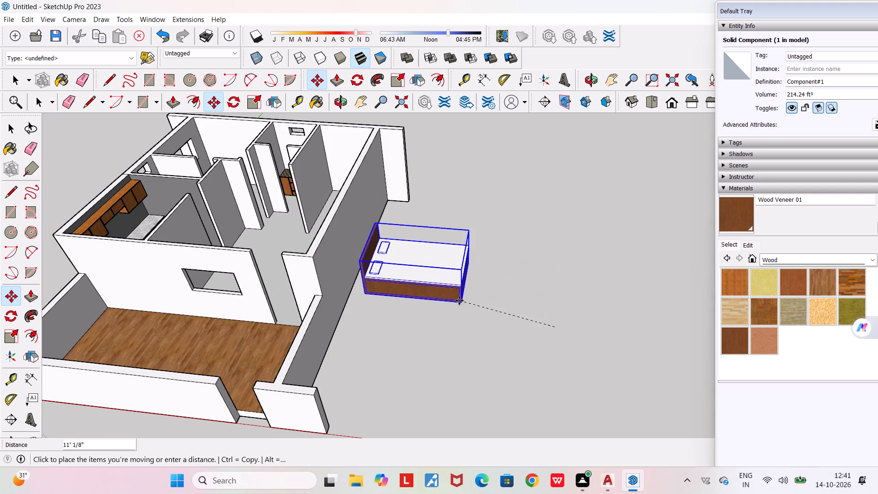
scroll(459, 301, down, 4)
middle_drag(329, 233, 417, 370)
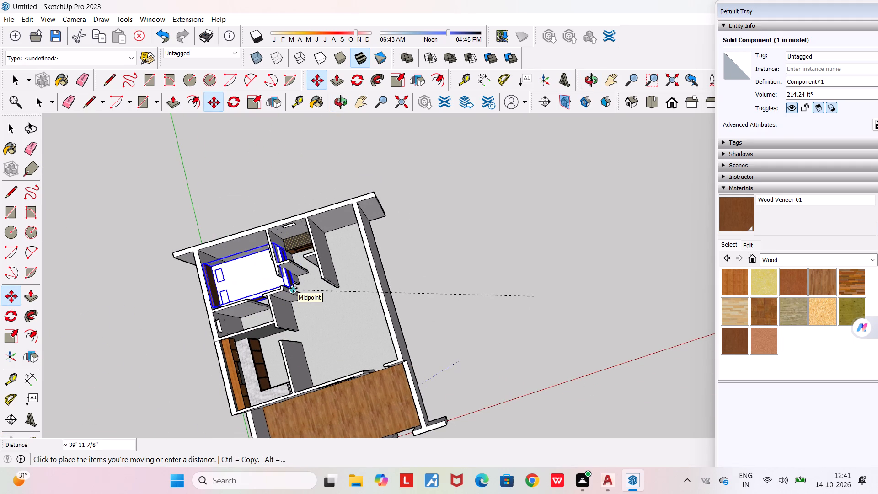
click(508, 279)
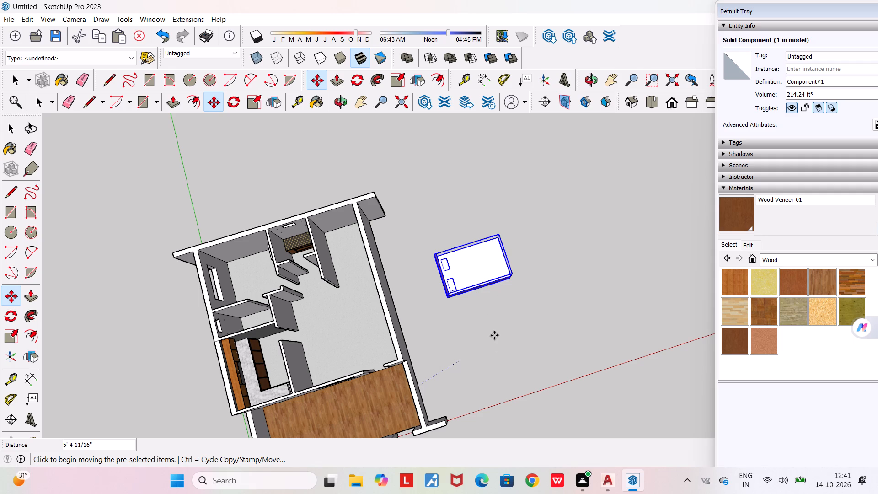
key(space)
key(space)
key(space)
double_click(490, 306)
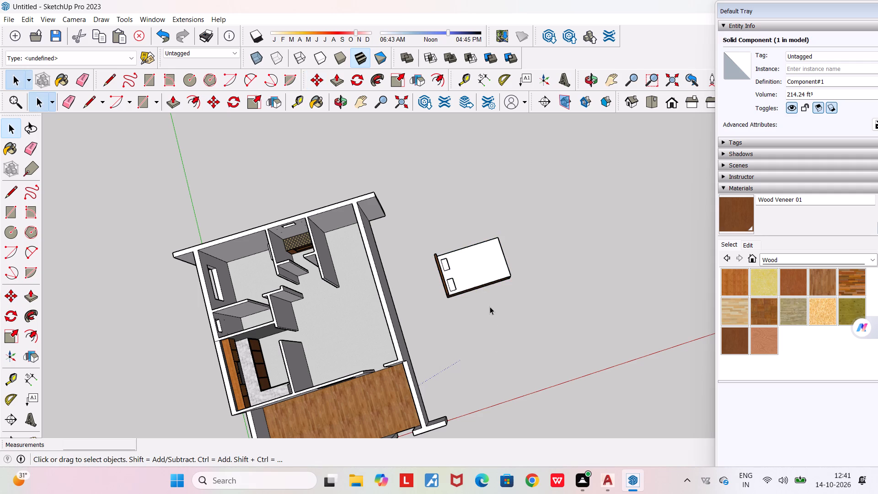
Scale the bed component's length down to a factor of 0.79, pulling the foot end toward the headboard.
click(485, 285)
middle_drag(495, 311, 493, 310)
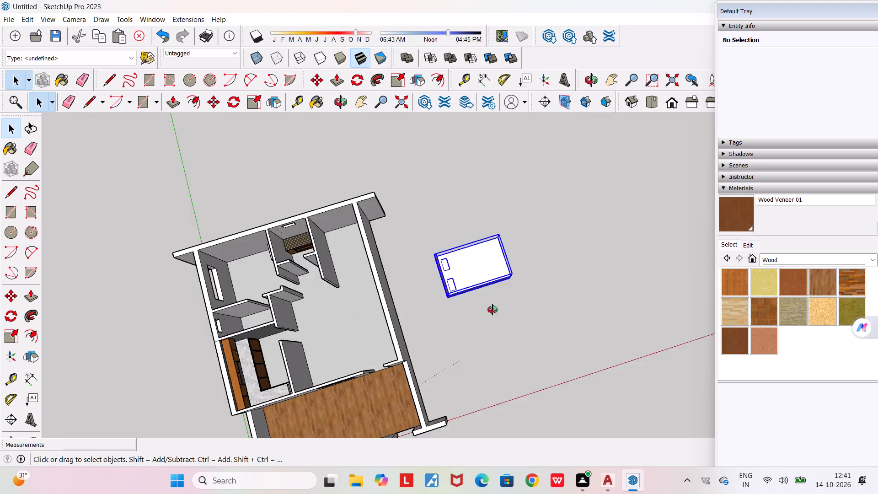
middle_drag(493, 310, 450, 186)
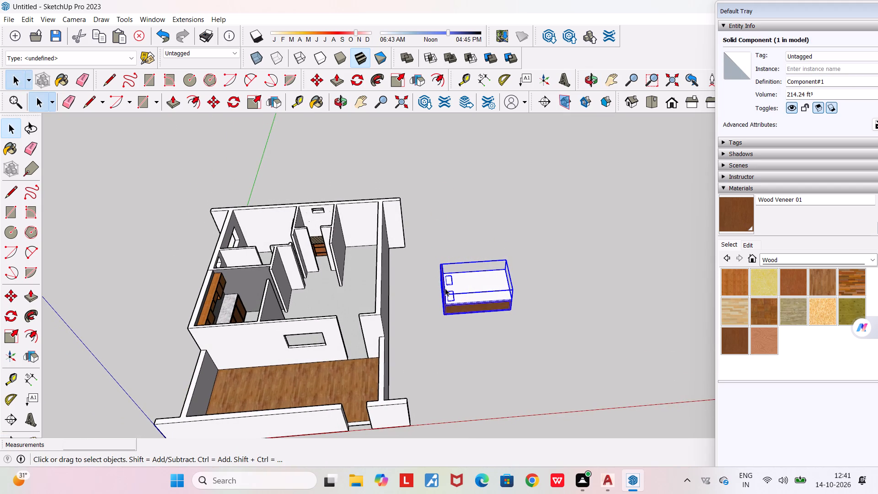
middle_drag(451, 318, 394, 229)
scroll(397, 221, down, 3)
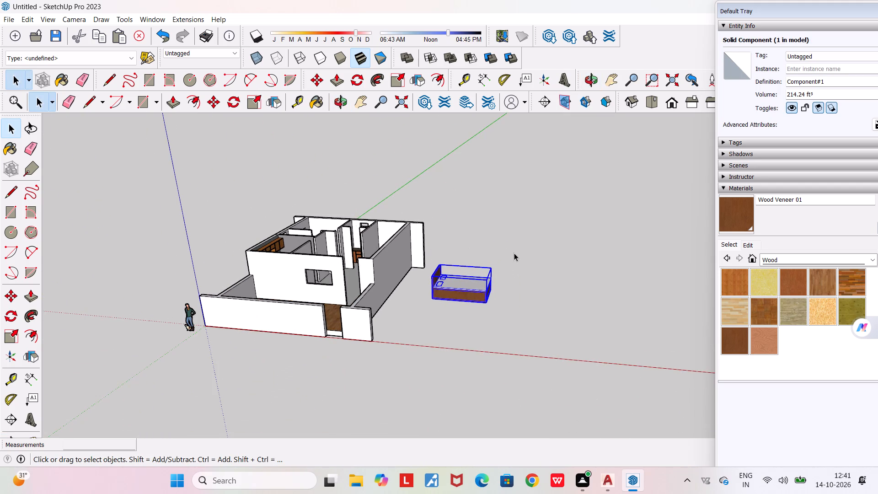
scroll(514, 255, down, 1)
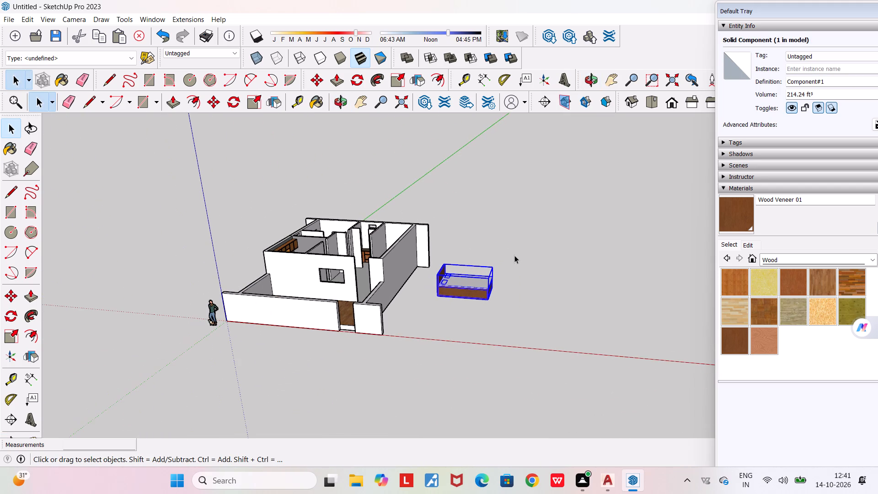
scroll(482, 275, up, 10)
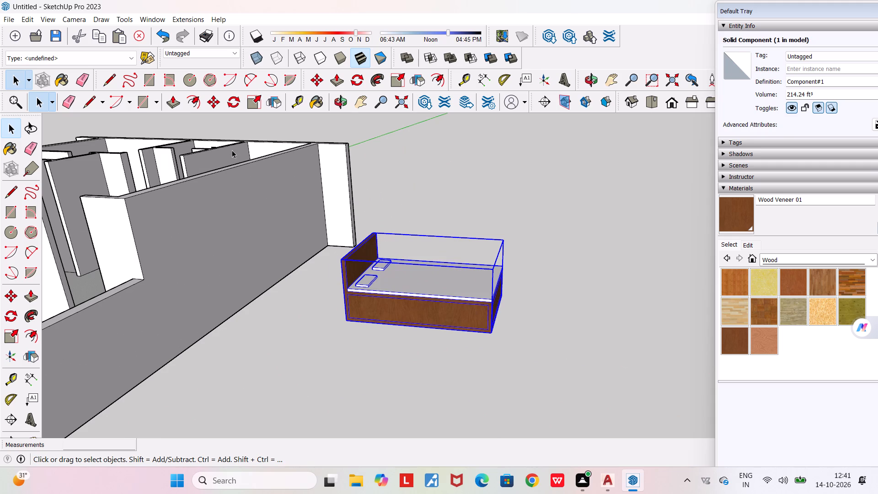
click(15, 339)
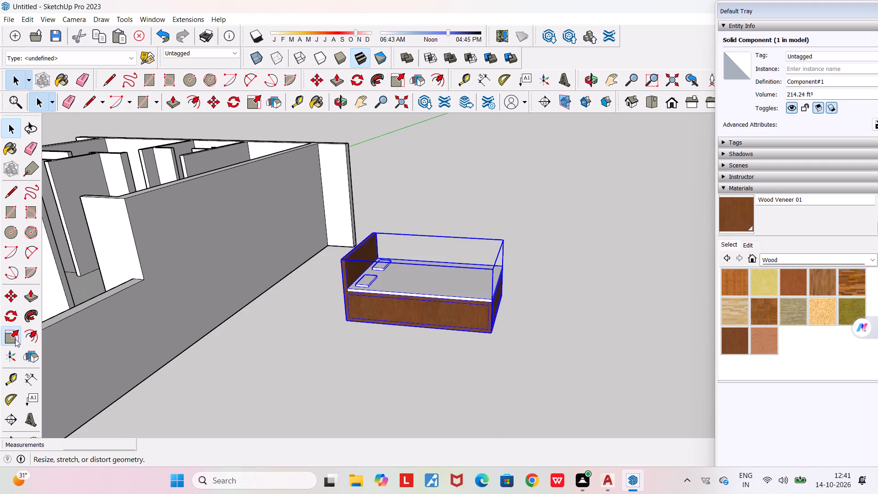
scroll(502, 285, up, 5)
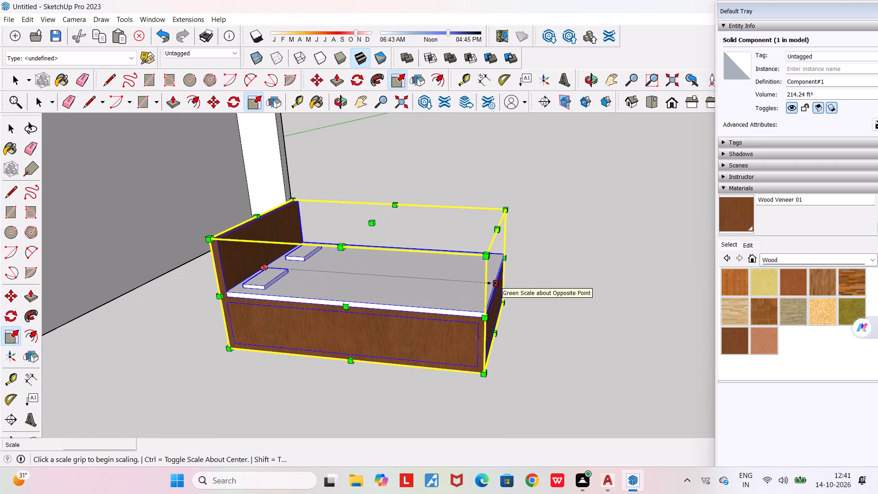
drag(499, 285, 476, 285)
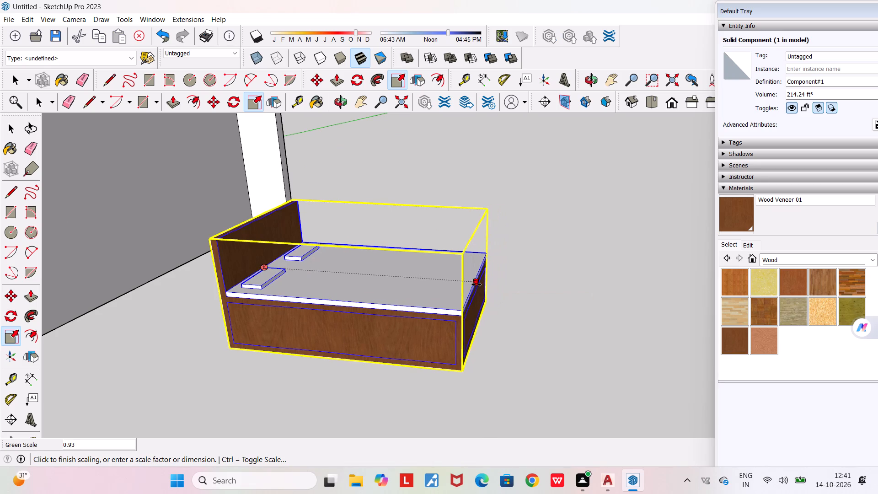
drag(476, 285, 443, 285)
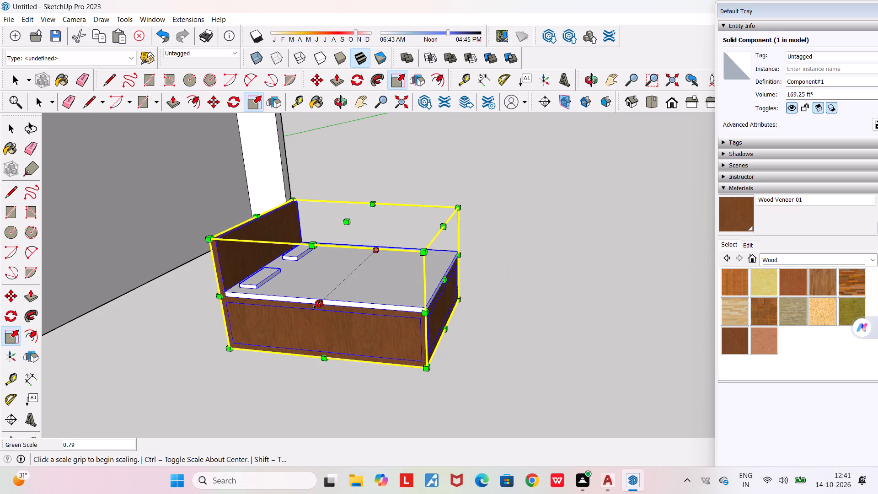
Scale the bed component narrower by bringing one long side in toward the opposite side.
drag(318, 305, 334, 289)
middle_drag(437, 333, 300, 332)
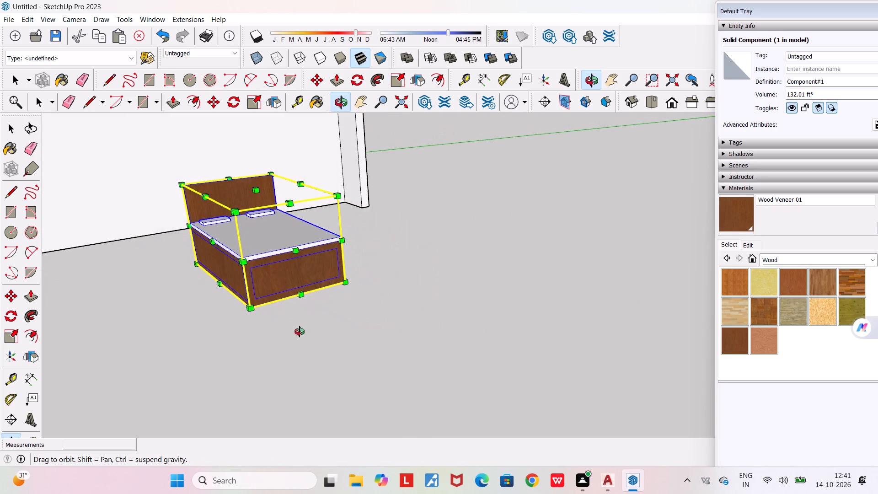
middle_drag(300, 332, 343, 354)
scroll(345, 355, down, 7)
key(space)
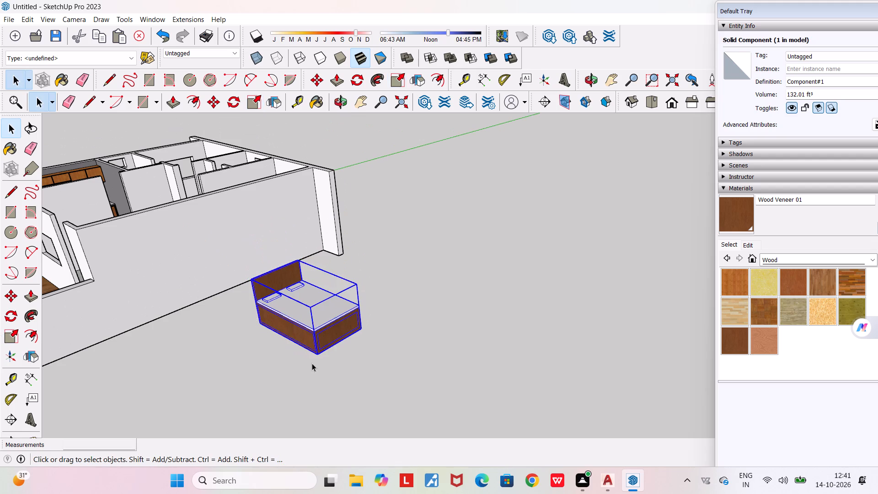
Move the bed by its front bottom corner about 4' 5 5/8", keeping it outside the house's side wall.
middle_drag(314, 365, 409, 377)
scroll(409, 377, down, 2)
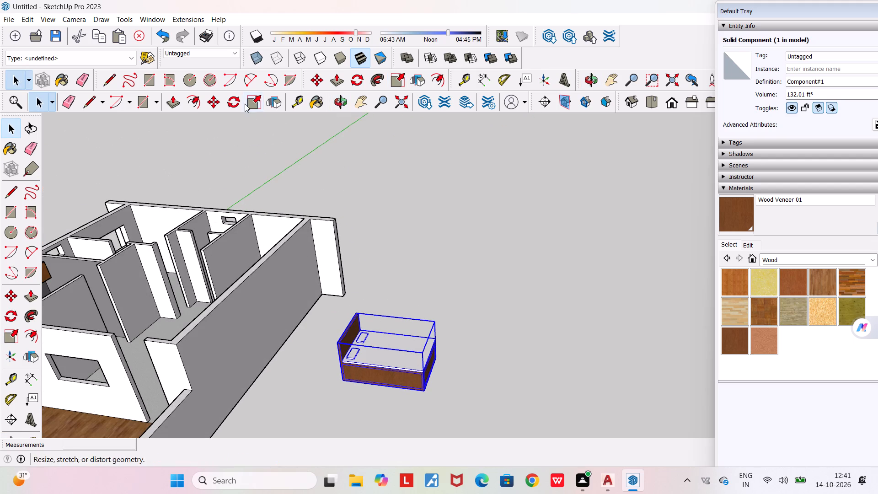
click(210, 104)
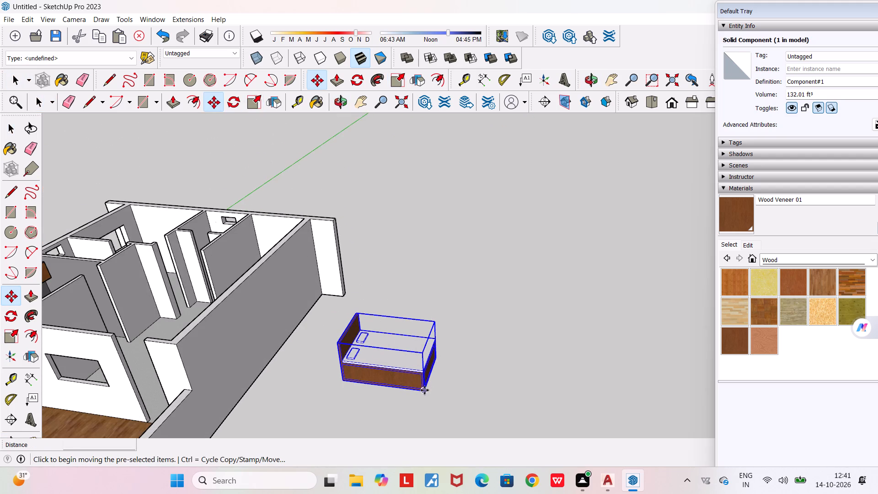
click(425, 390)
middle_drag(203, 317, 318, 355)
scroll(319, 355, down, 6)
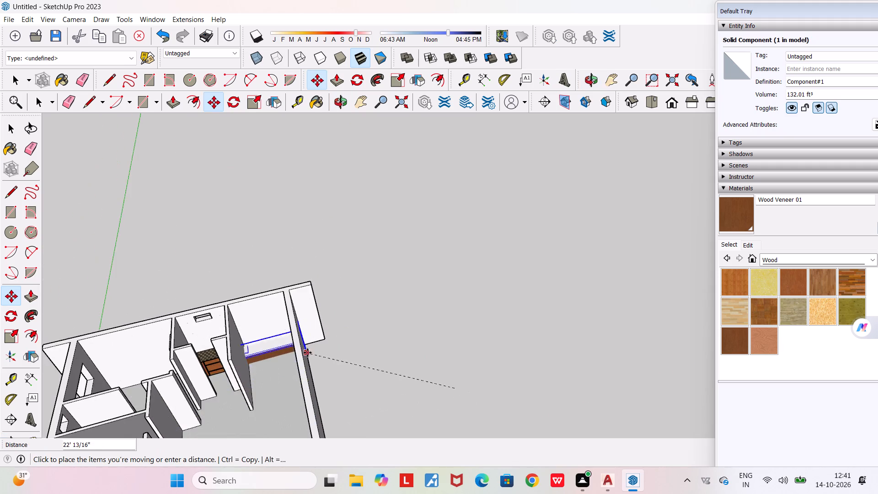
scroll(307, 353, down, 2)
scroll(221, 379, up, 14)
middle_drag(216, 374, 235, 395)
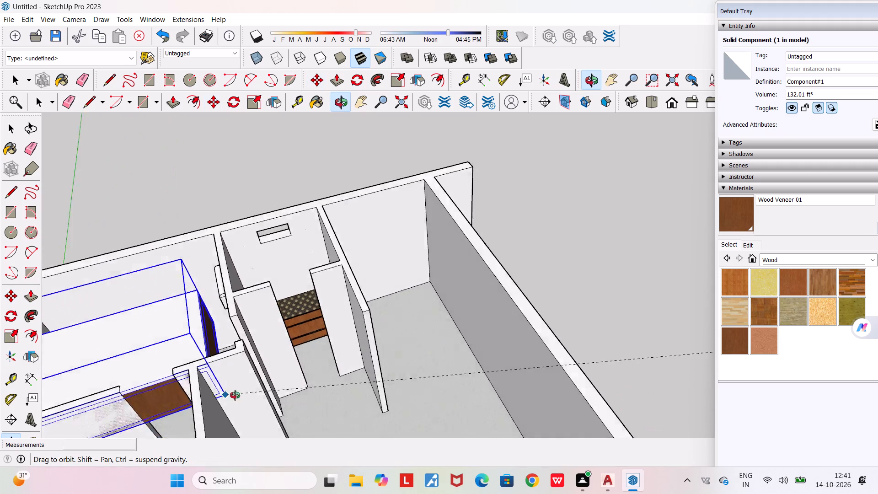
middle_drag(235, 395, 251, 328)
scroll(251, 328, down, 10)
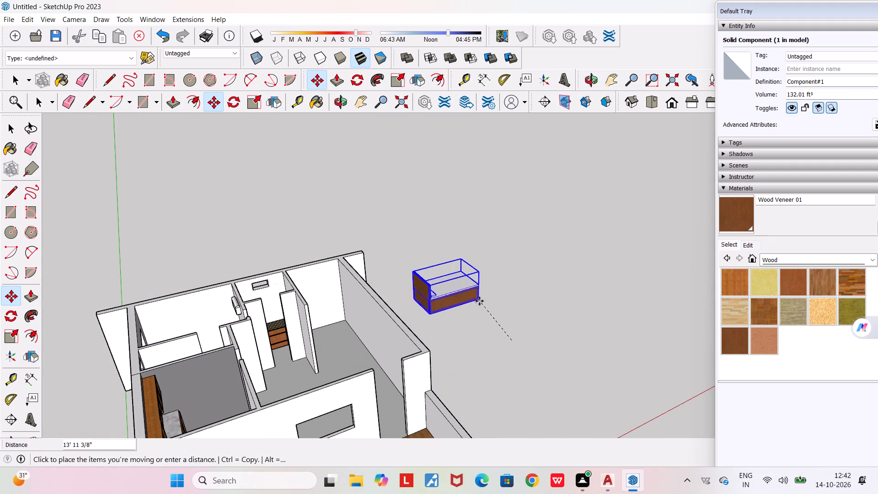
click(496, 323)
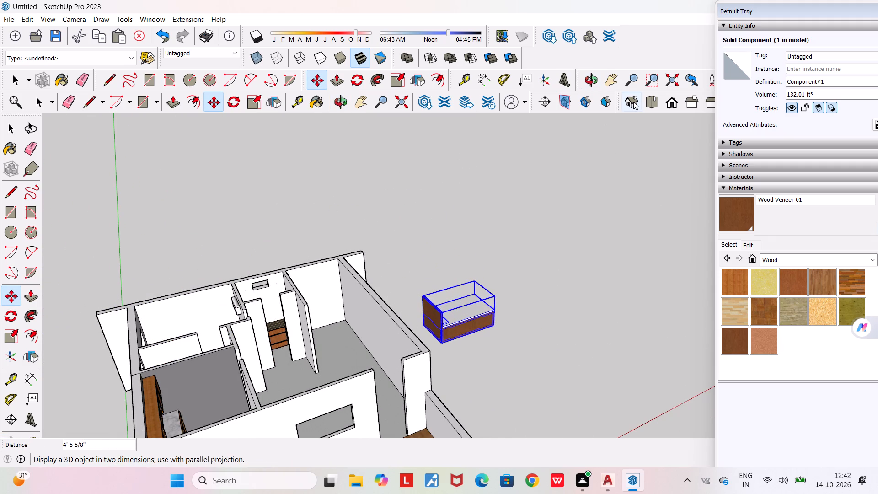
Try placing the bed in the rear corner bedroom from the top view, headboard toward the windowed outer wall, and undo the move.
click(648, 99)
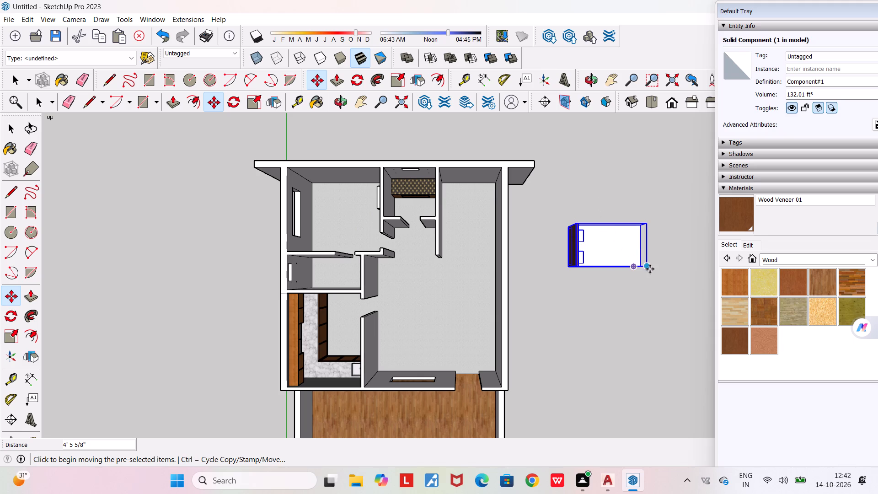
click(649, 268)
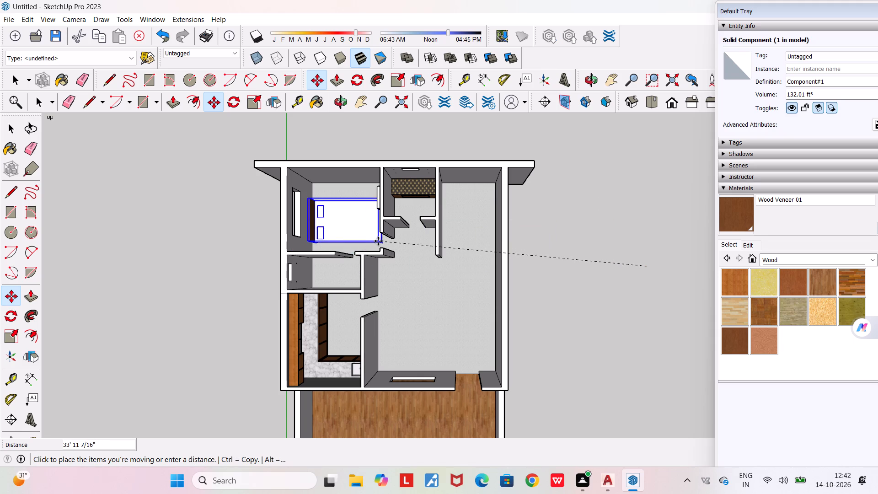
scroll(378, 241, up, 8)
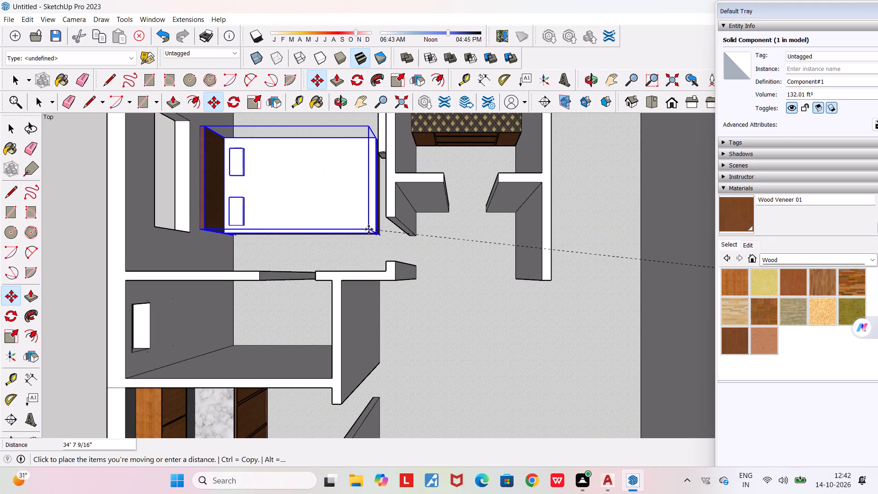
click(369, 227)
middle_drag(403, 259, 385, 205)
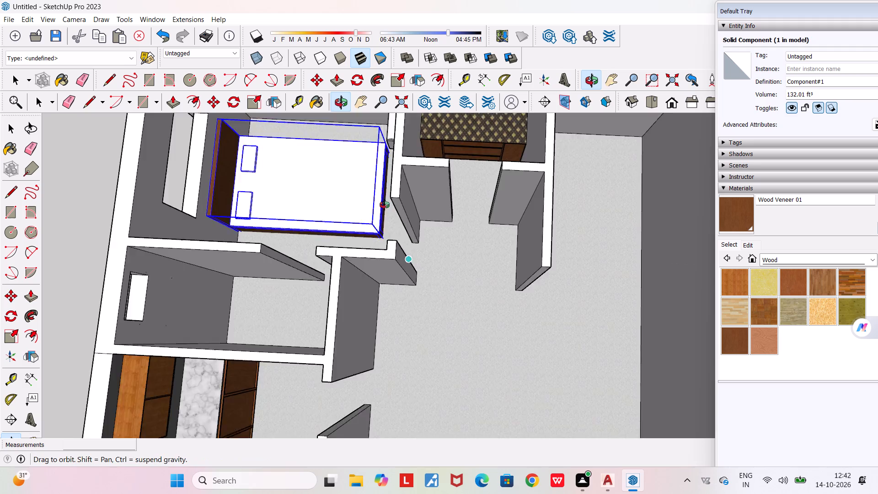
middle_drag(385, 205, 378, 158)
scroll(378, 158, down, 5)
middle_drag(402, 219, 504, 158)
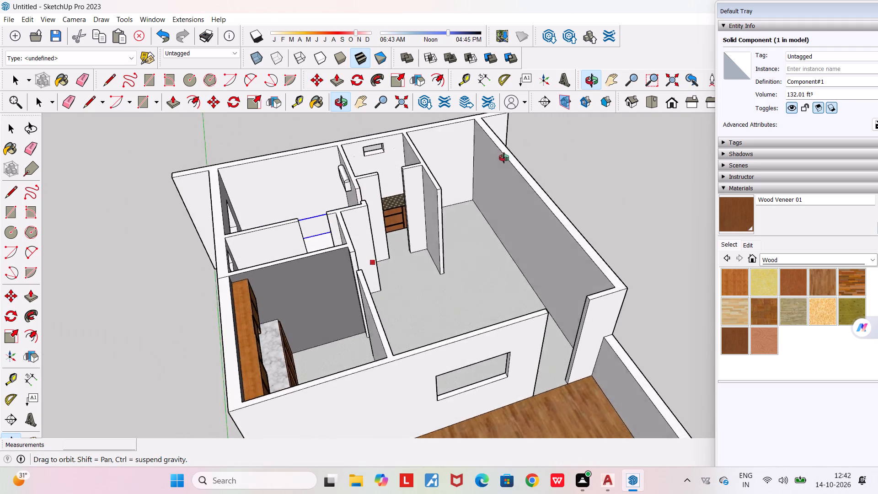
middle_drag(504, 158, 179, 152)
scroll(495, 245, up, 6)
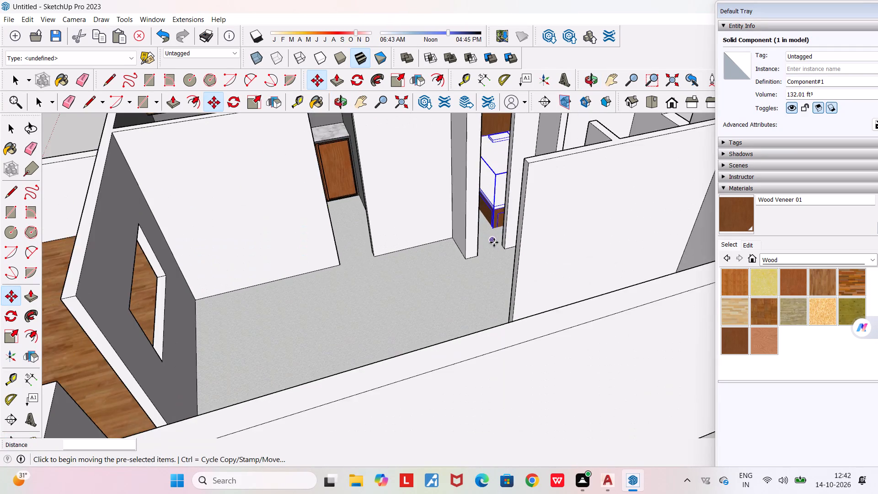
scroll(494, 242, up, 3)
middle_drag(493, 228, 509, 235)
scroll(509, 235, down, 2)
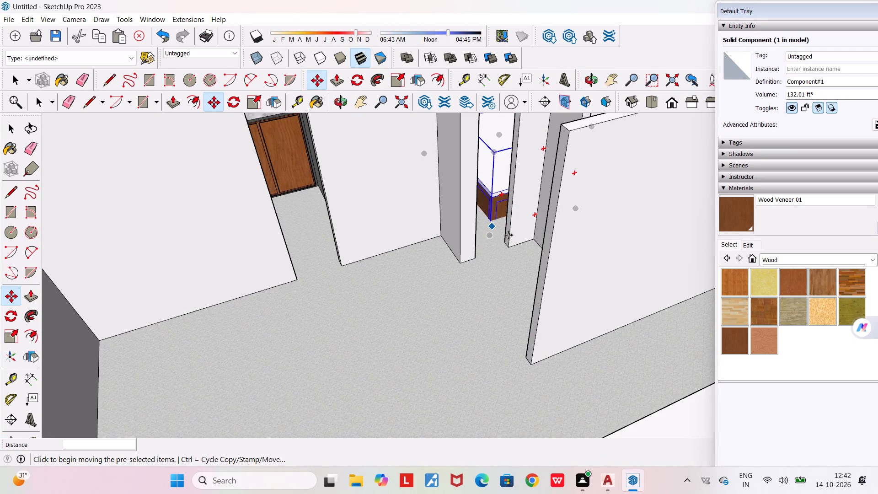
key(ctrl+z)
Scale the bed component down in height from its top, making the frame and headboard lower.
scroll(509, 235, down, 17)
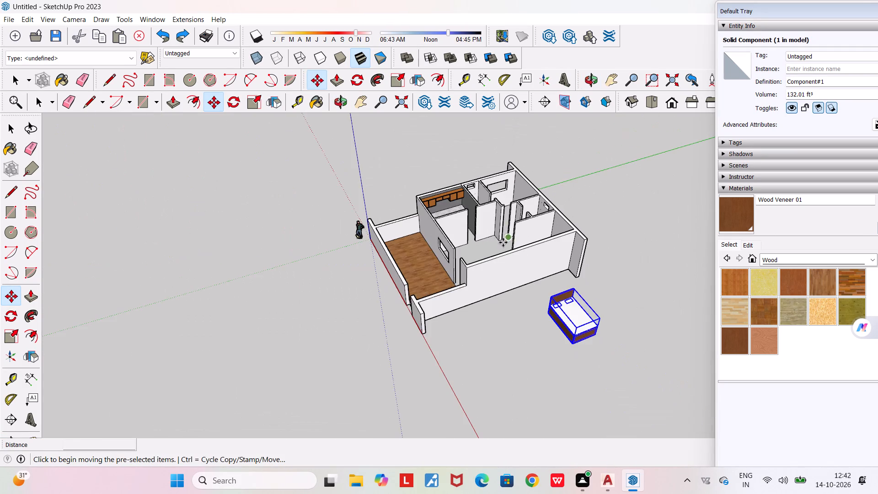
scroll(591, 315, up, 6)
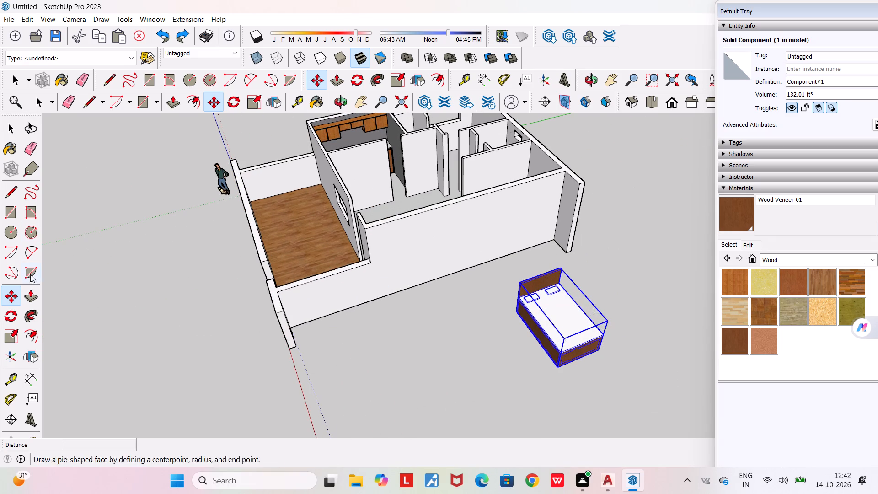
click(16, 335)
scroll(586, 314, up, 4)
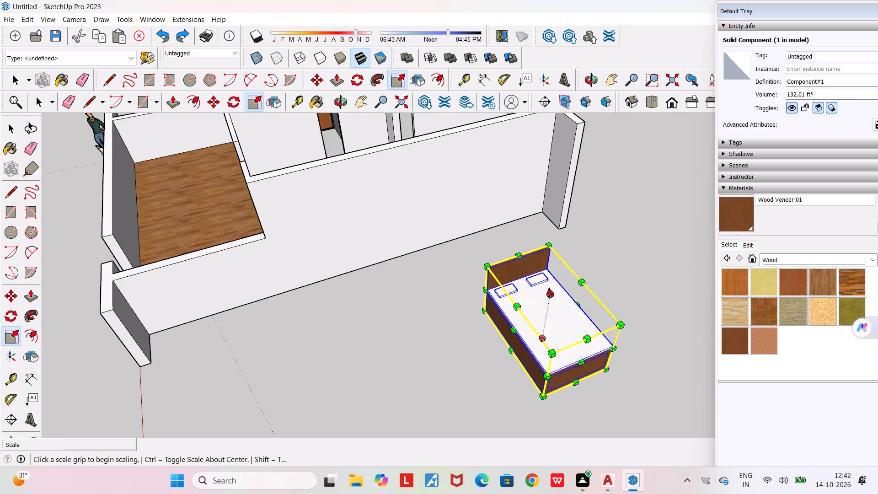
drag(550, 293, 547, 308)
Scale the bed component's length to a factor of 0.85 from the foot end.
scroll(541, 336, up, 3)
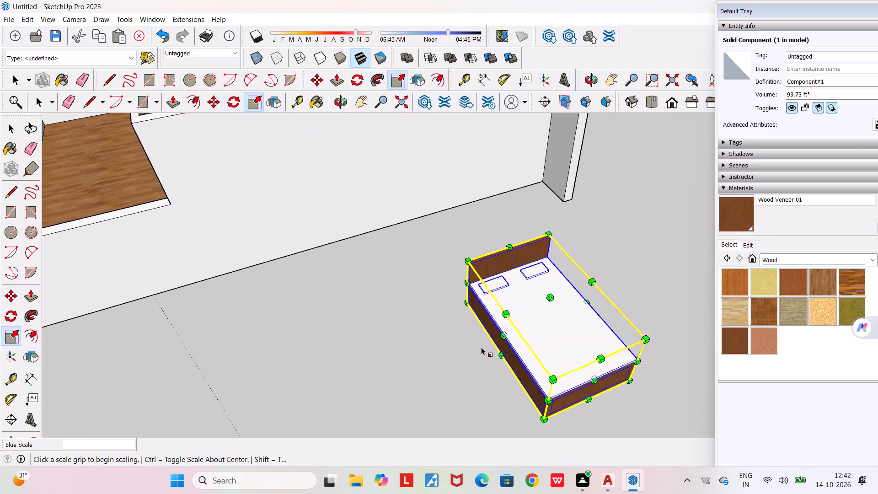
drag(597, 377, 581, 359)
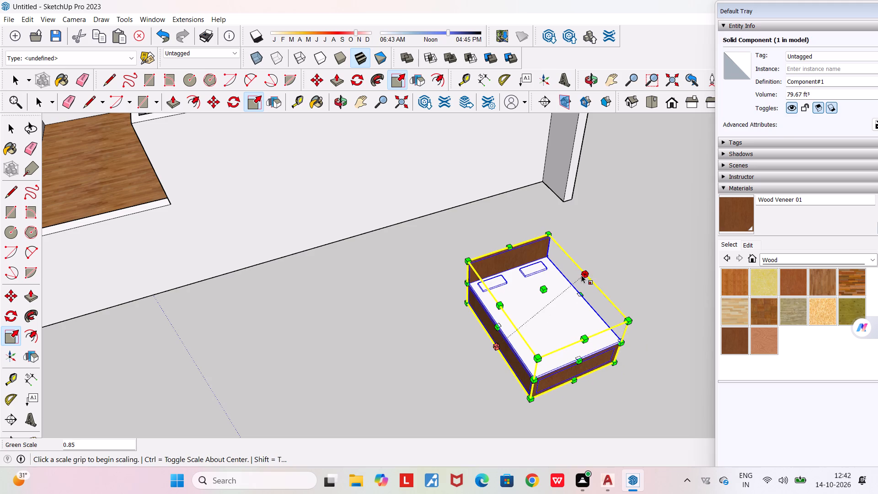
Scale the bed component slightly narrower from the long side farther from the house's front.
click(584, 274)
drag(577, 297, 574, 297)
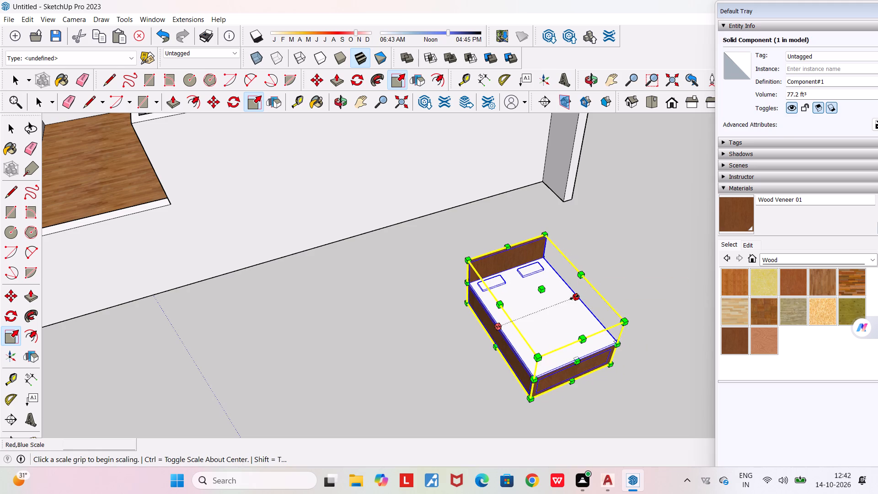
drag(574, 297, 569, 301)
click(596, 404)
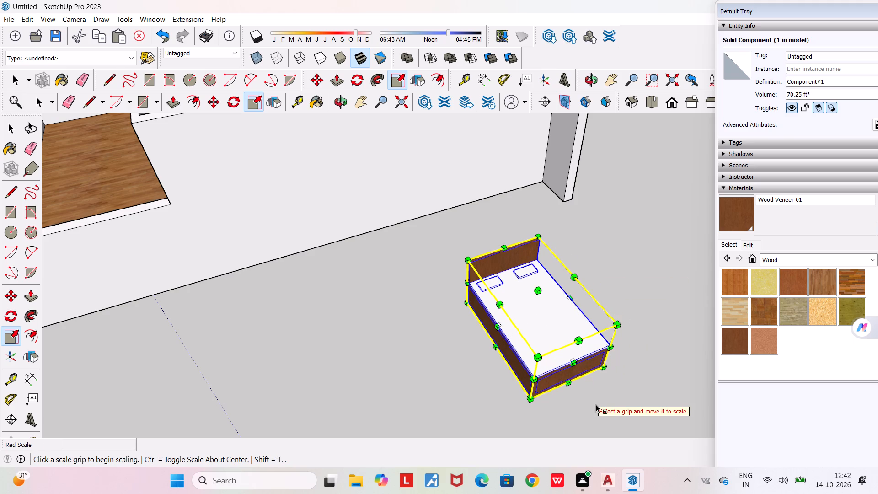
key(space)
key(space)
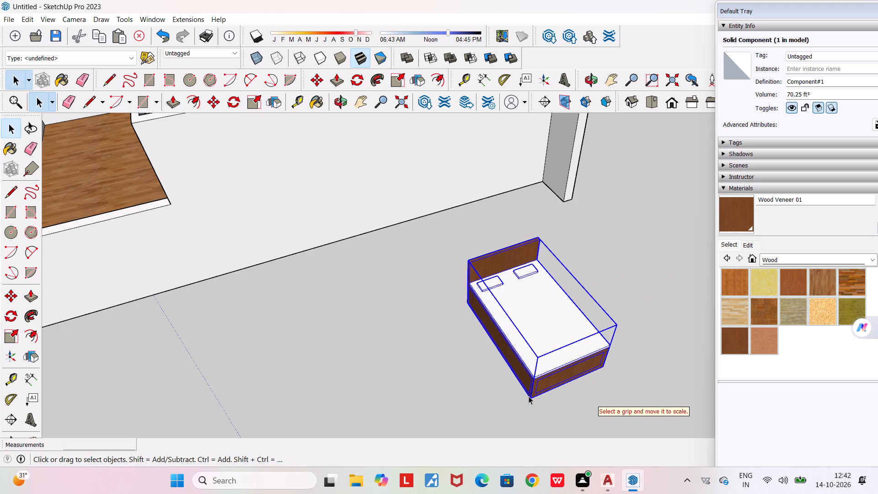
Move the bed component by its bottom foot-end corner from outside the house into the rear corner bedroom.
click(534, 396)
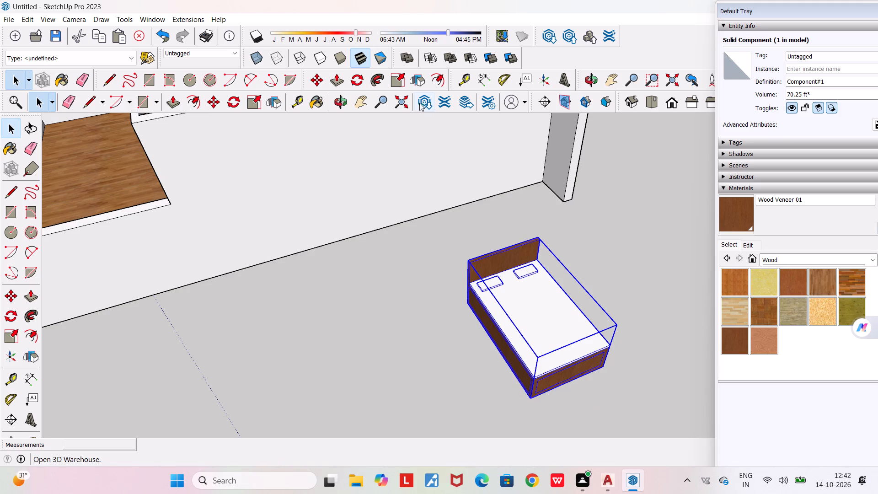
click(214, 100)
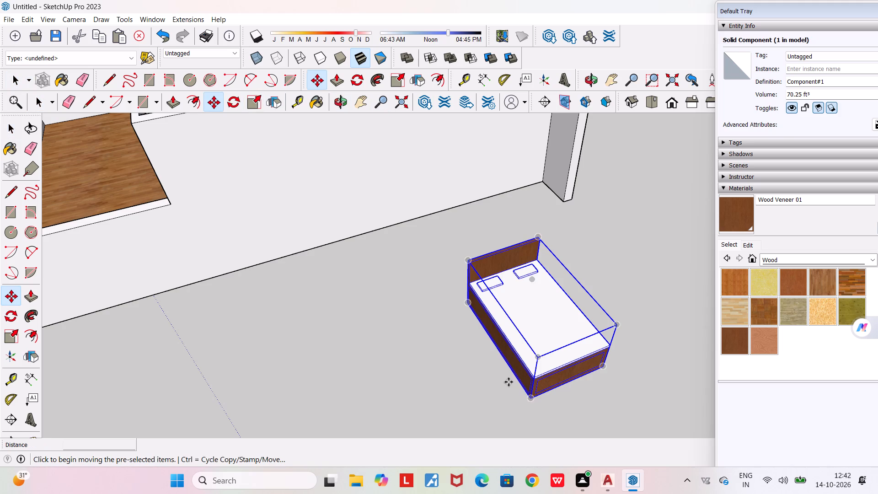
click(531, 397)
scroll(491, 343, down, 7)
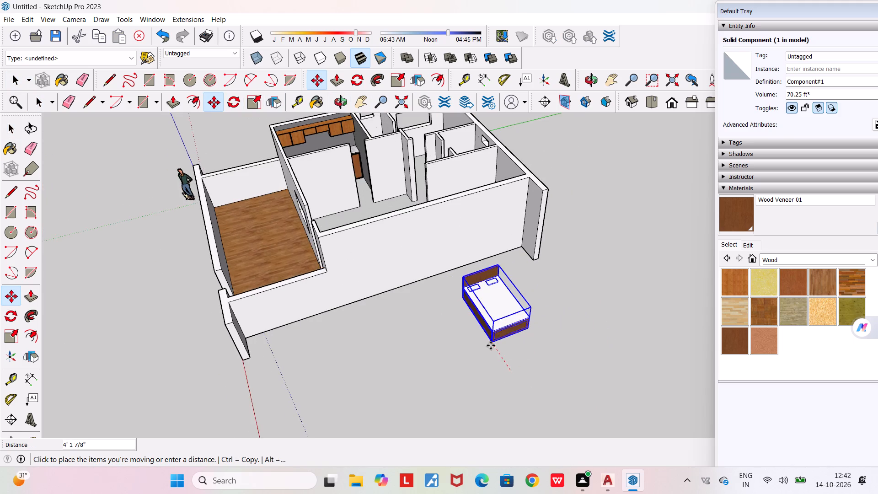
middle_drag(491, 366, 387, 439)
scroll(387, 439, down, 10)
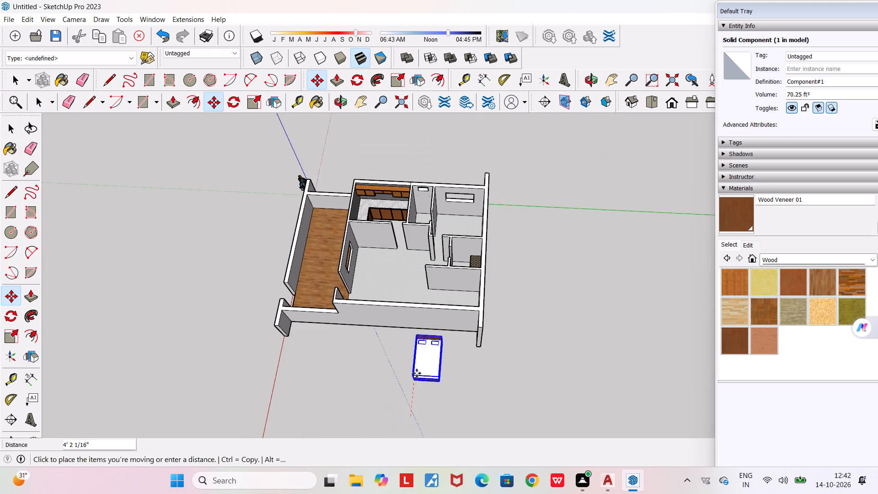
scroll(446, 254, up, 9)
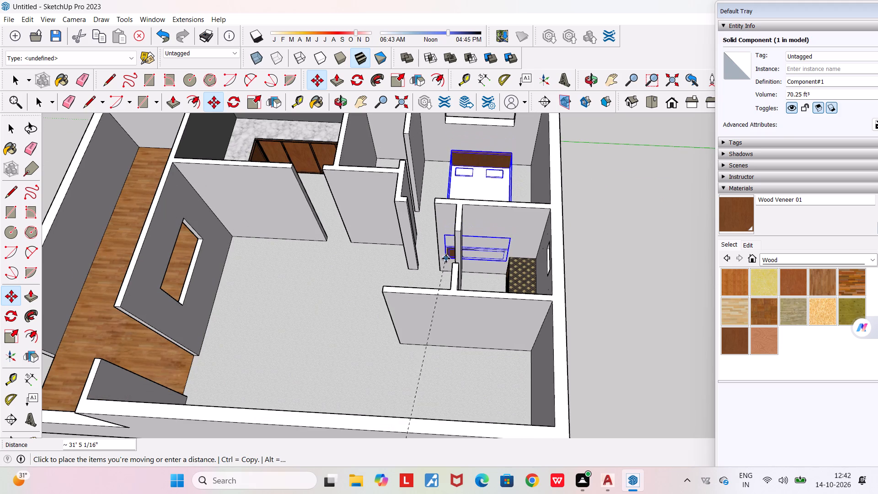
click(446, 273)
Move the bed about 3 feet toward the bedroom's windowed outer wall, headboard end first.
middle_drag(450, 259, 230, 274)
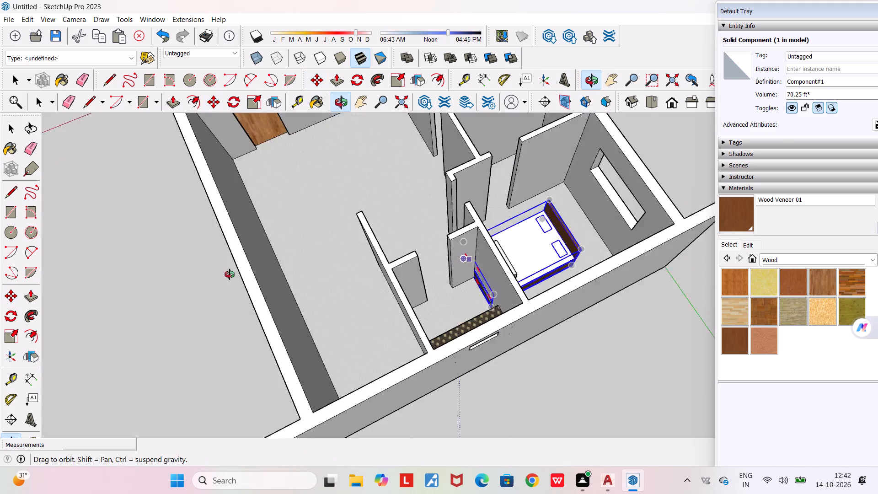
middle_drag(230, 274, 223, 270)
scroll(219, 269, down, 4)
middle_drag(551, 303, 208, 300)
scroll(208, 300, down, 1)
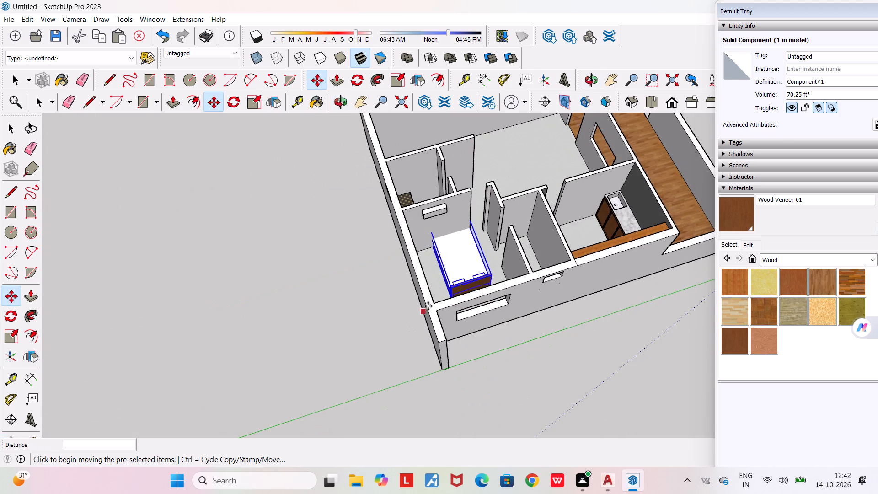
scroll(478, 298, up, 5)
middle_drag(477, 300, 479, 410)
scroll(447, 337, up, 2)
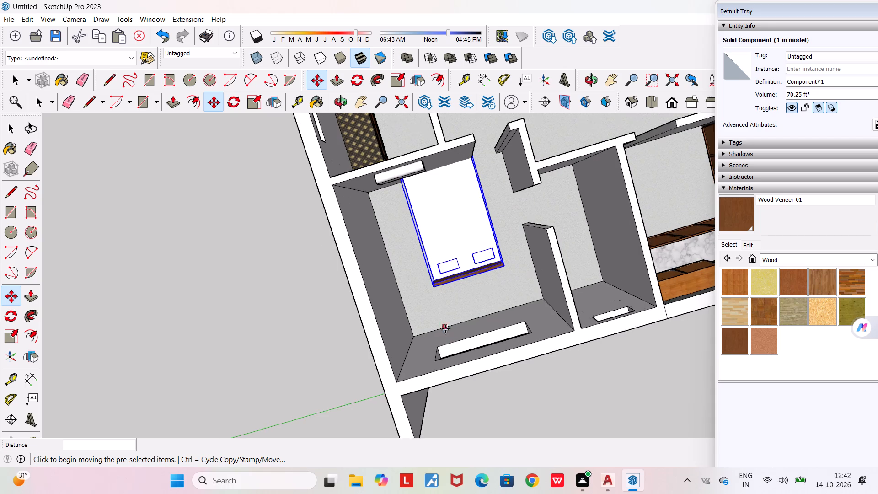
click(434, 284)
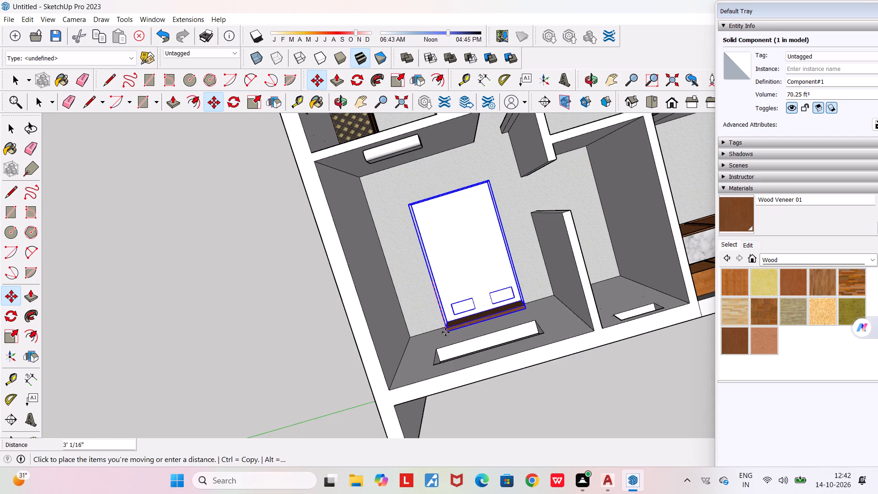
click(444, 332)
Move the bed about 1 foot by its headboard corner, bringing the headboard up against the windowed bedroom wall.
middle_drag(449, 326, 469, 237)
scroll(469, 237, down, 4)
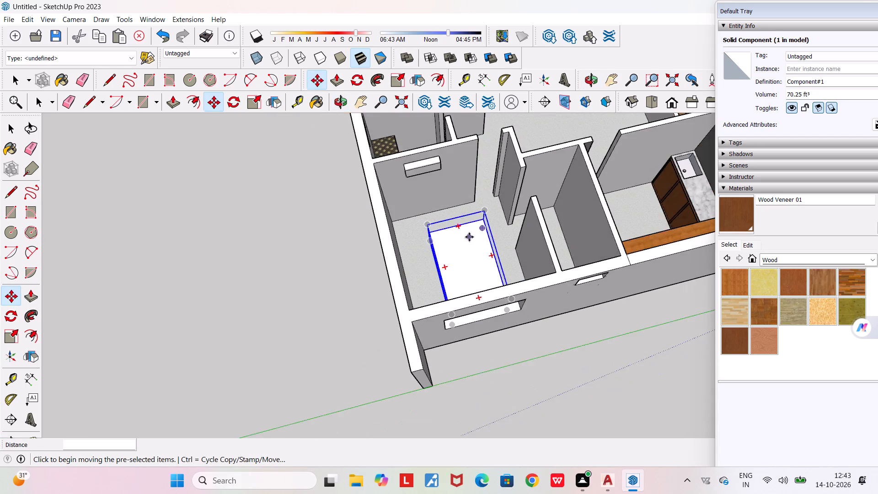
scroll(469, 237, down, 4)
middle_drag(508, 297, 781, 241)
scroll(780, 241, down, 4)
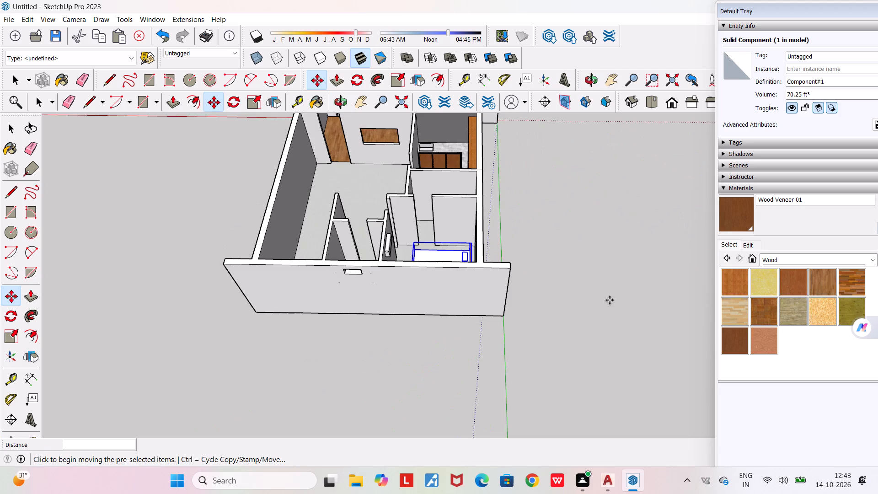
middle_drag(496, 361, 877, 293)
scroll(460, 252, up, 5)
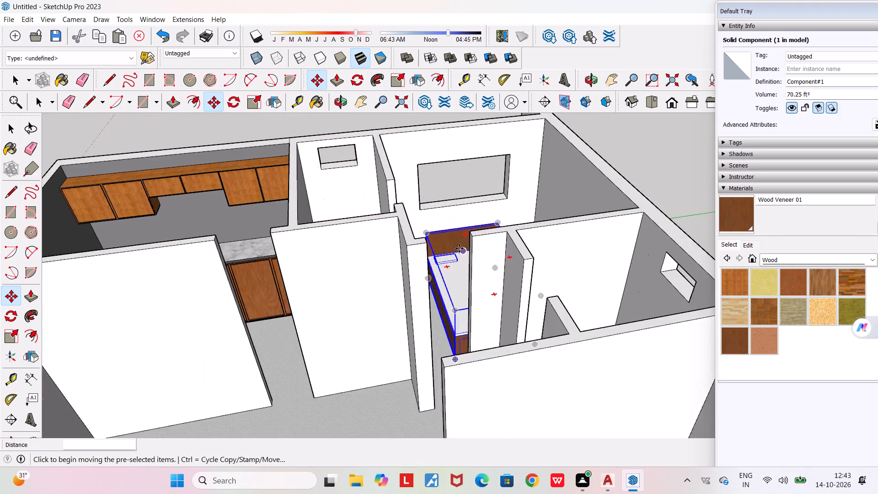
scroll(459, 248, up, 7)
middle_drag(485, 308, 568, 414)
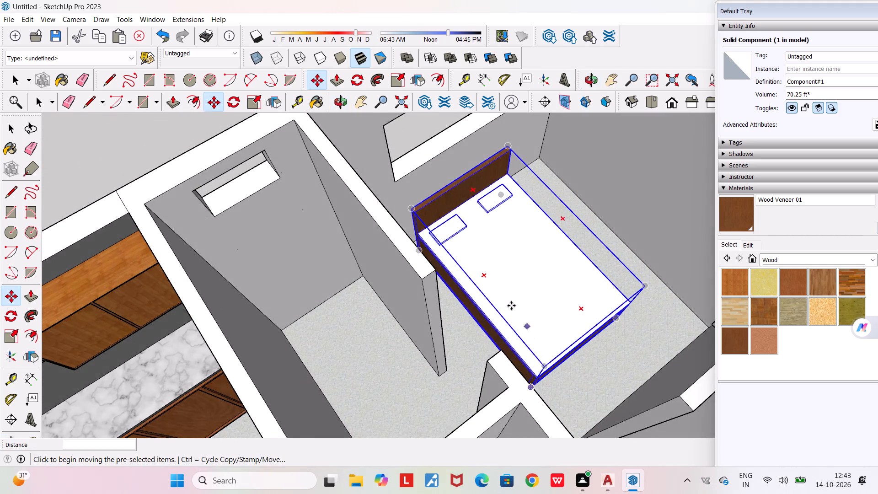
scroll(472, 268, up, 1)
middle_drag(472, 268, 588, 320)
scroll(300, 254, up, 5)
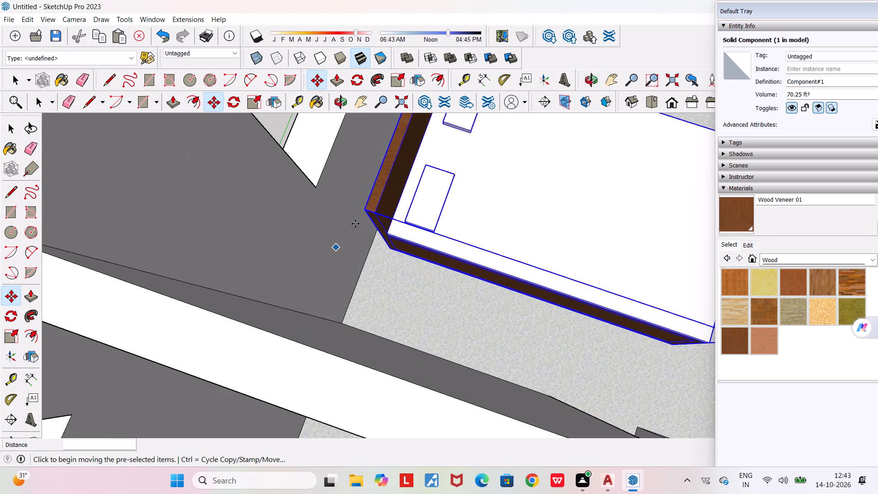
drag(364, 211, 355, 191)
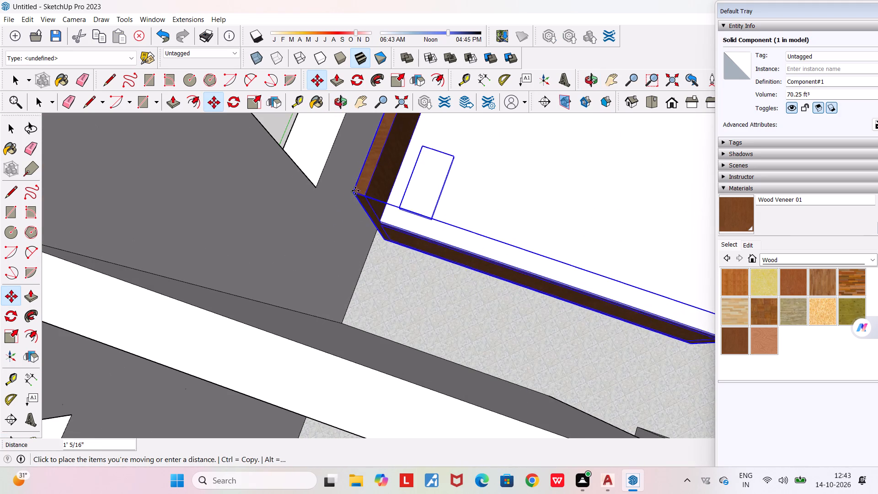
drag(355, 191, 353, 196)
Lower the bed about 11 inches by its bottom foot-end corner, down to the bedroom floor.
middle_drag(509, 268, 488, 255)
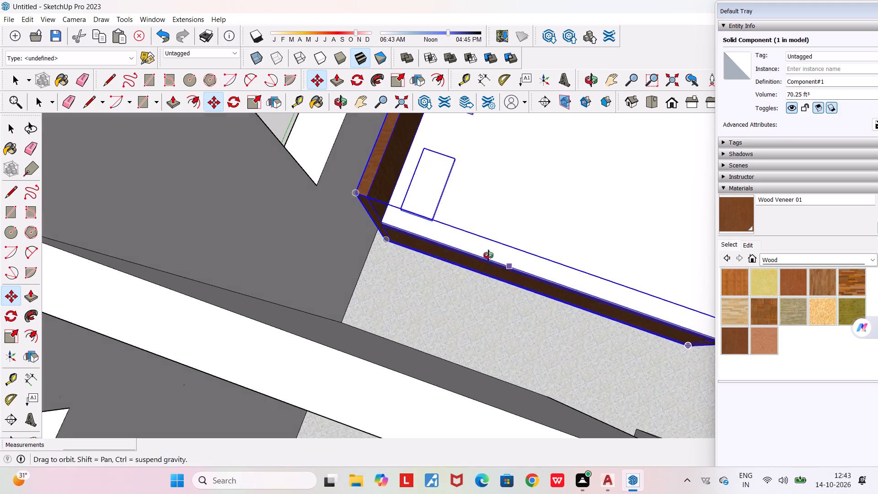
middle_drag(488, 255, 450, 231)
scroll(450, 231, down, 10)
middle_drag(557, 340, 595, 244)
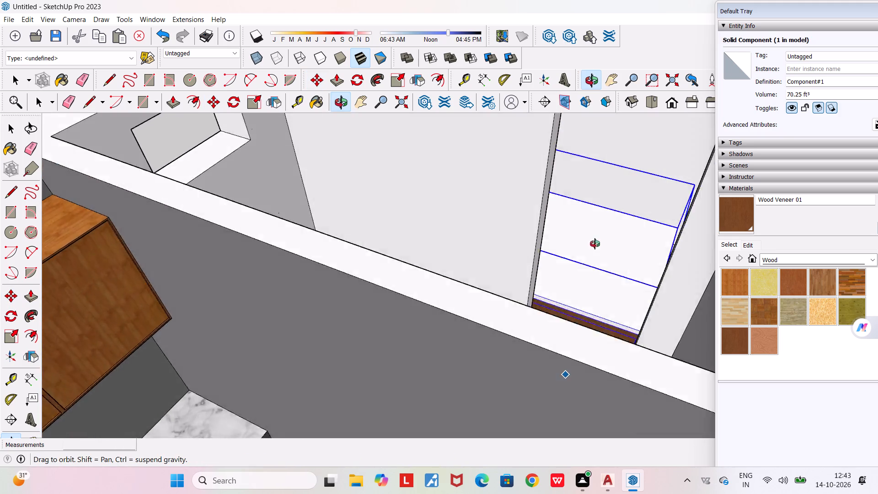
middle_drag(595, 244, 530, 164)
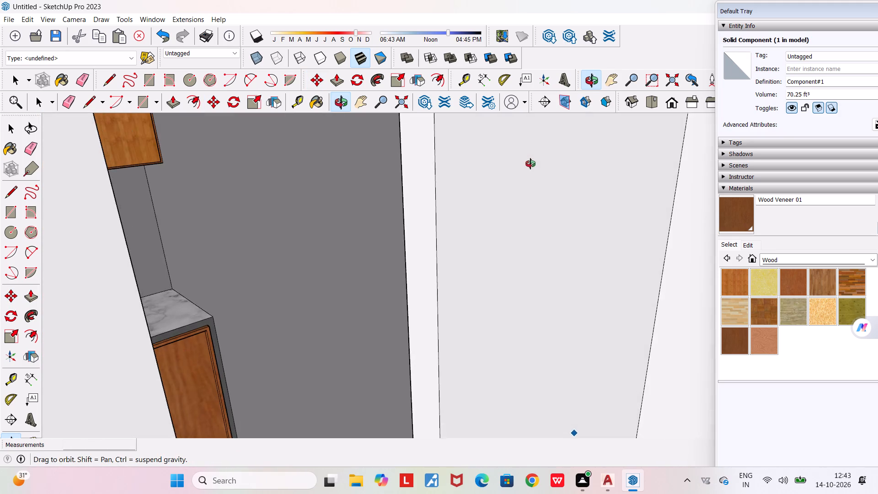
middle_drag(530, 164, 555, 178)
scroll(556, 178, down, 15)
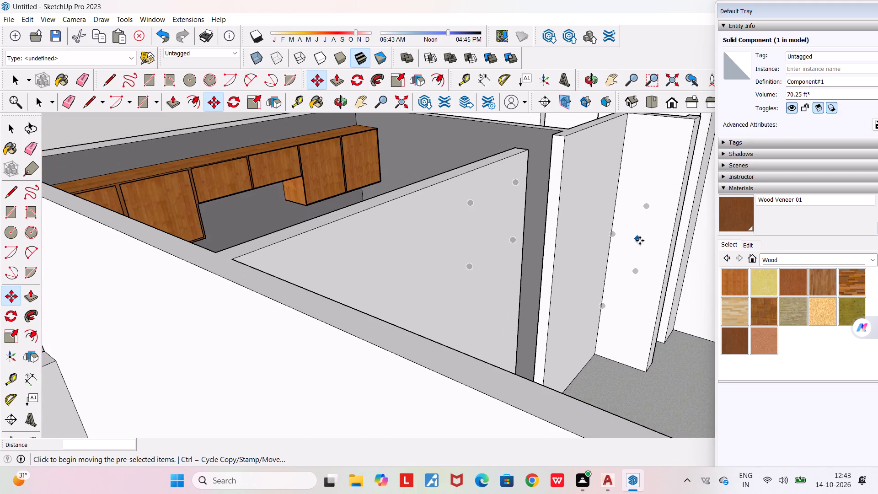
middle_drag(641, 242, 501, 180)
middle_drag(658, 318, 596, 235)
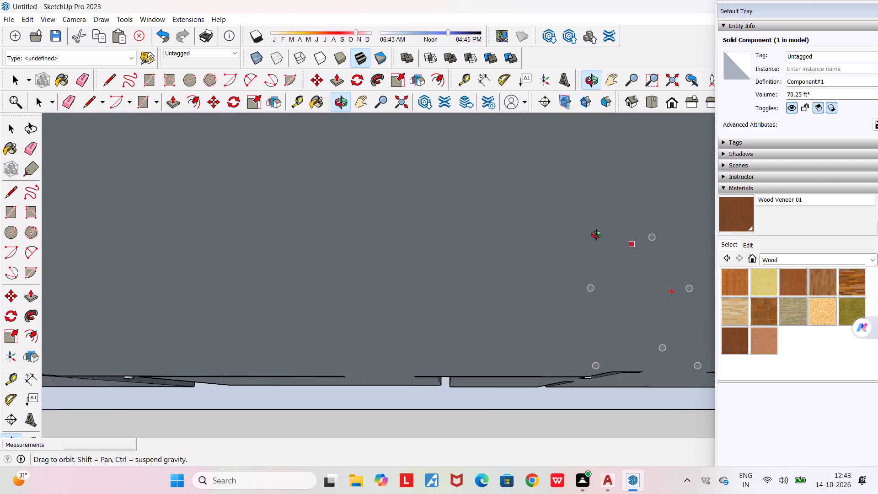
middle_drag(596, 235, 611, 275)
scroll(667, 385, up, 6)
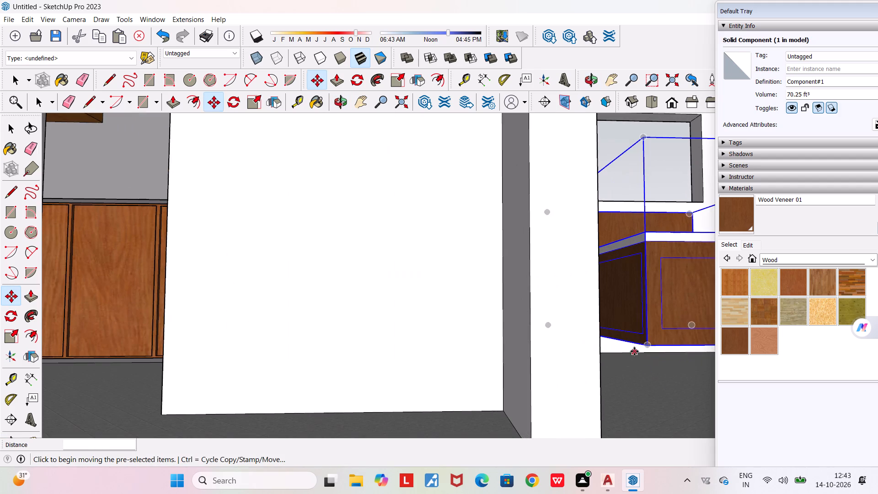
click(648, 345)
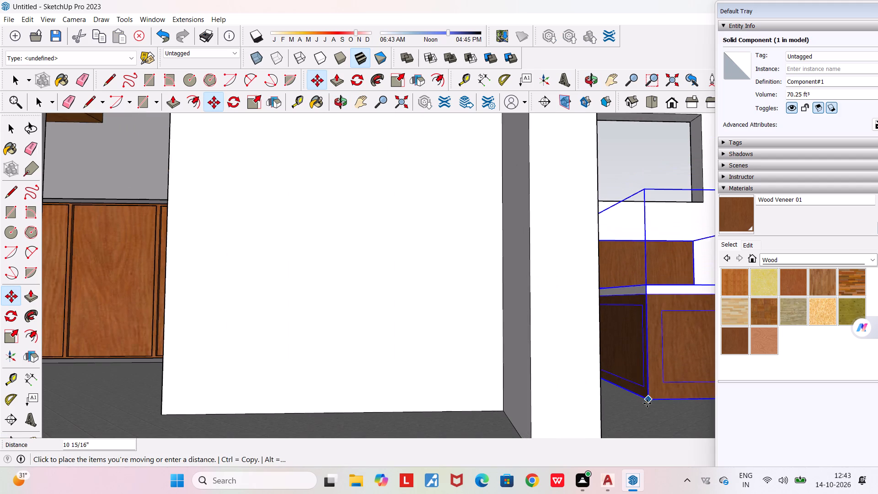
click(647, 405)
Examine the bed's placement in the rear corner bedroom and the overall house layout from several angles.
scroll(651, 395, down, 2)
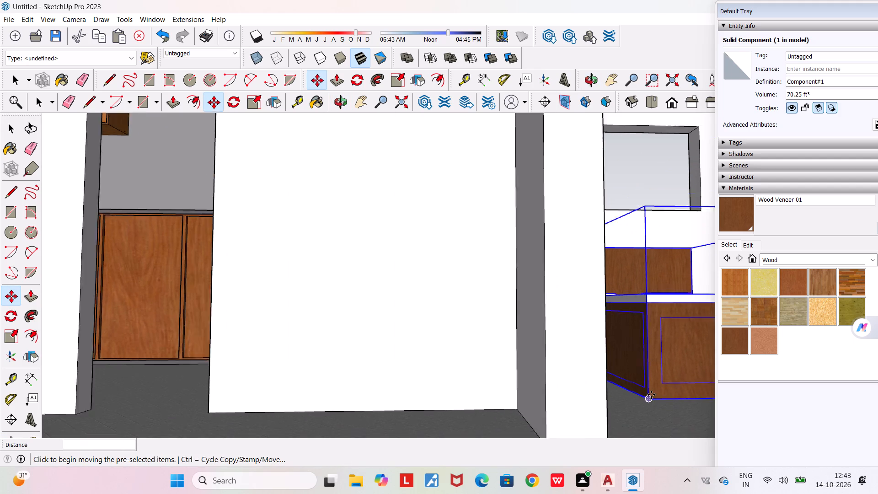
scroll(651, 395, down, 4)
middle_drag(646, 385, 660, 451)
scroll(660, 451, down, 4)
scroll(652, 399, down, 12)
middle_drag(634, 386, 440, 475)
scroll(440, 476, down, 5)
scroll(531, 342, down, 14)
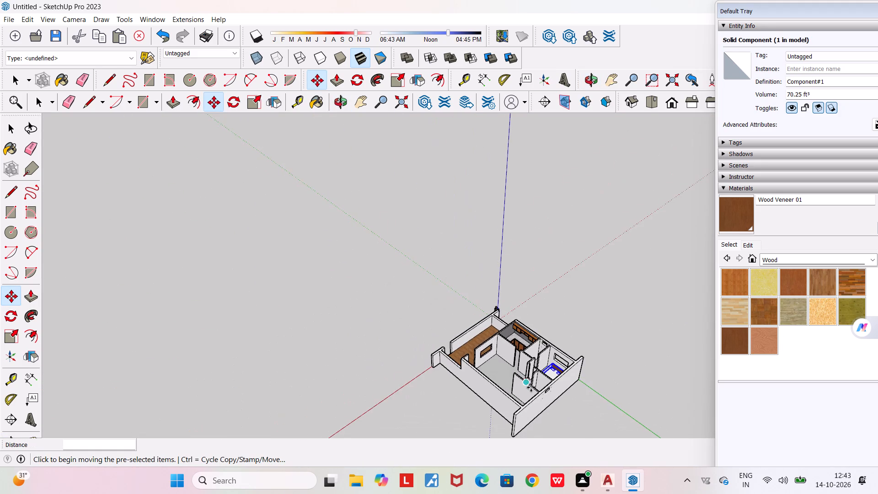
middle_drag(541, 393, 708, 447)
scroll(553, 302, up, 14)
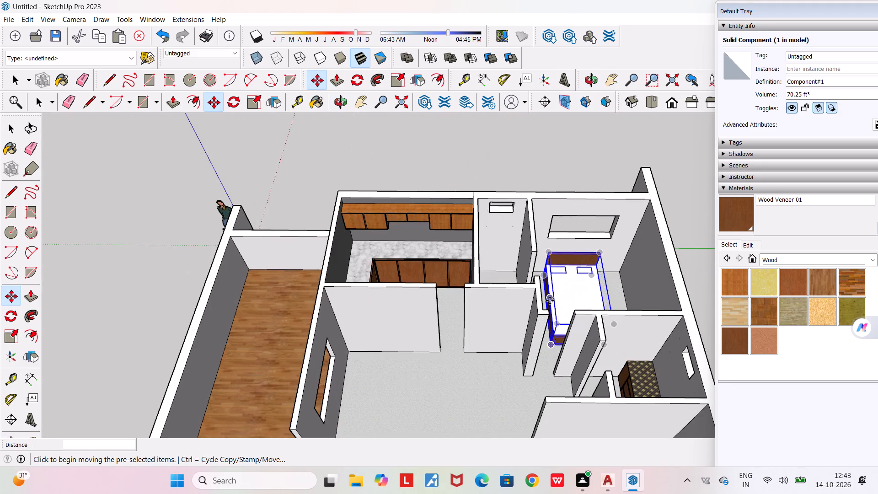
middle_drag(612, 302, 233, 268)
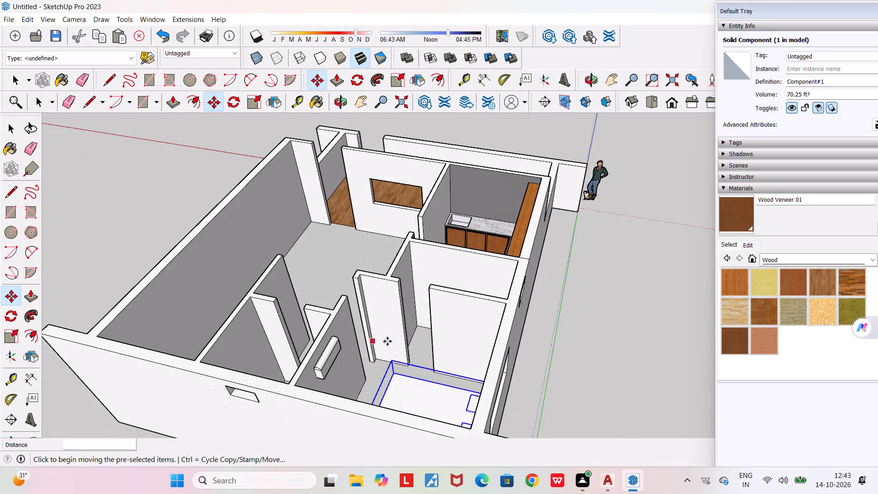
scroll(425, 346, up, 3)
middle_drag(405, 334, 310, 311)
scroll(321, 290, down, 6)
middle_drag(310, 311, 327, 320)
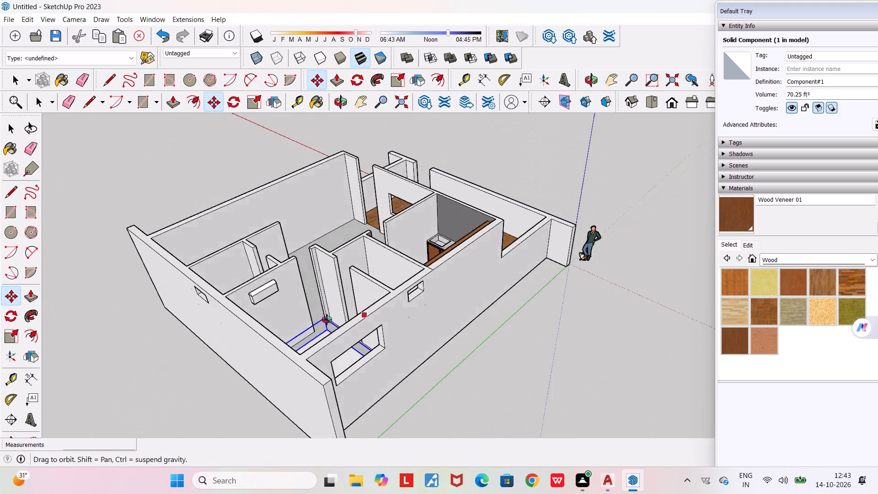
middle_drag(327, 320, 560, 430)
scroll(560, 430, down, 4)
middle_drag(557, 423, 681, 291)
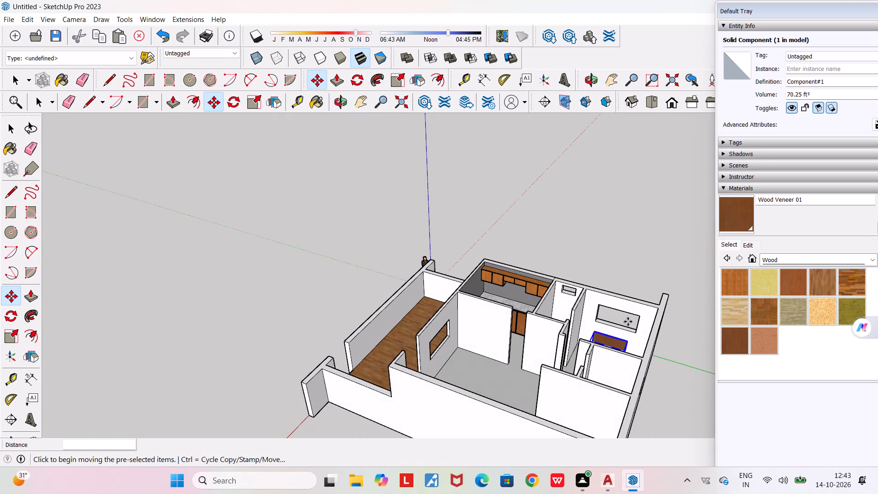
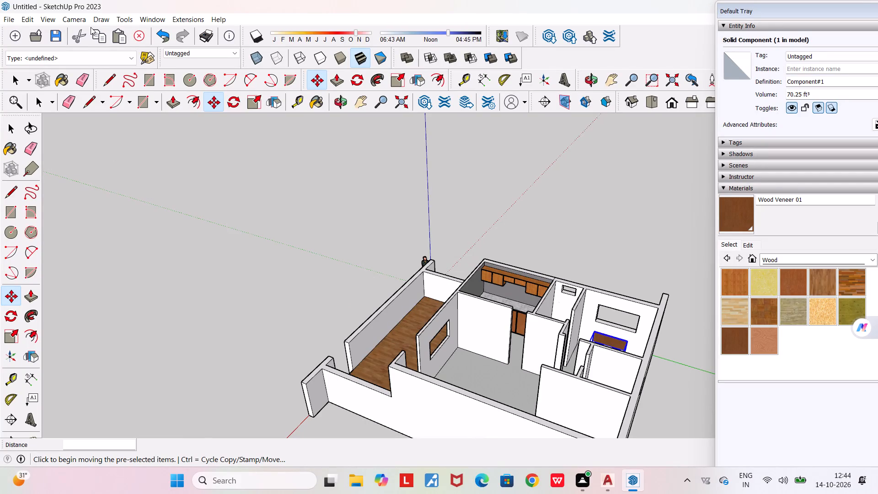
End the Move operation and deselect the bed in the rear corner bedroom.
scroll(487, 191, down, 7)
middle_drag(337, 341, 354, 352)
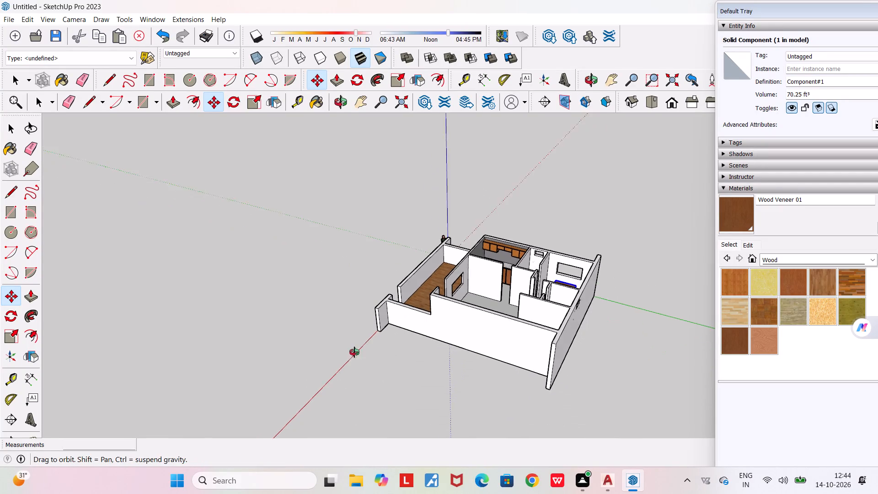
middle_drag(354, 352, 562, 482)
scroll(597, 230, up, 7)
click(634, 153)
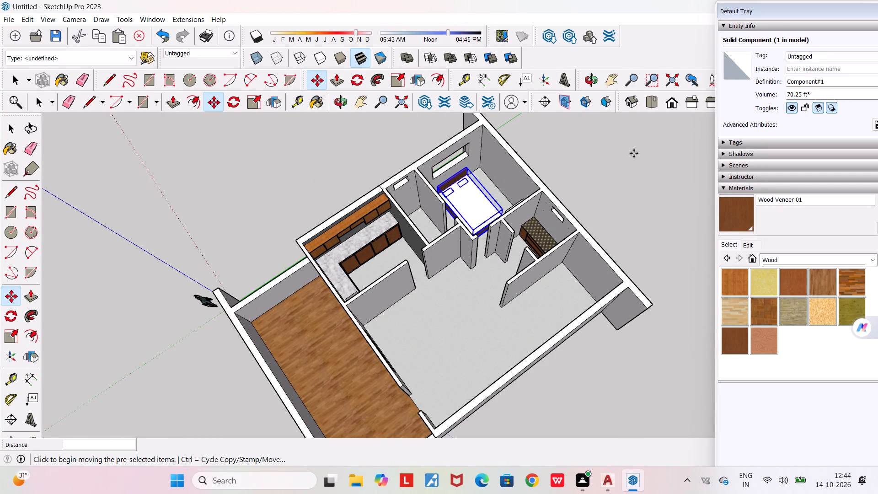
key(space)
key(space)
click(634, 153)
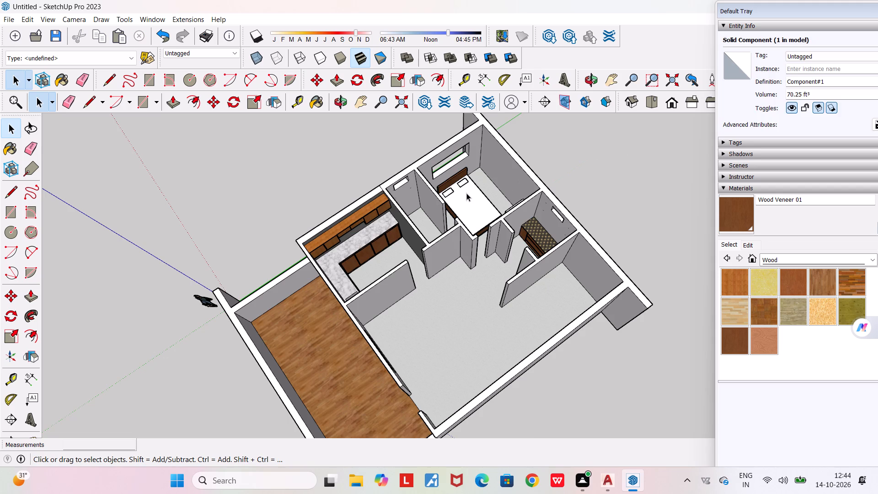
Examine the bed's fit against the windowed wall and the clearances to the surrounding bedroom walls and adjoining rooms from several angles.
scroll(464, 194, up, 4)
middle_drag(477, 203, 311, 156)
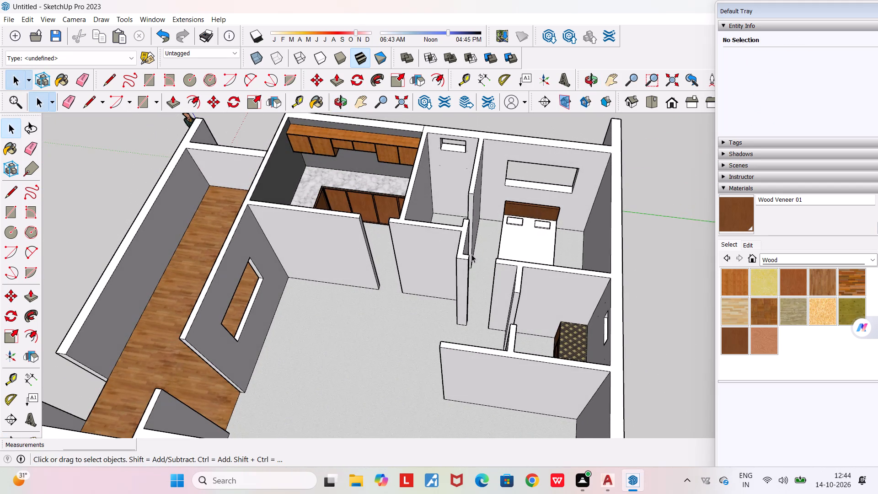
scroll(584, 244, up, 4)
middle_drag(568, 235, 549, 225)
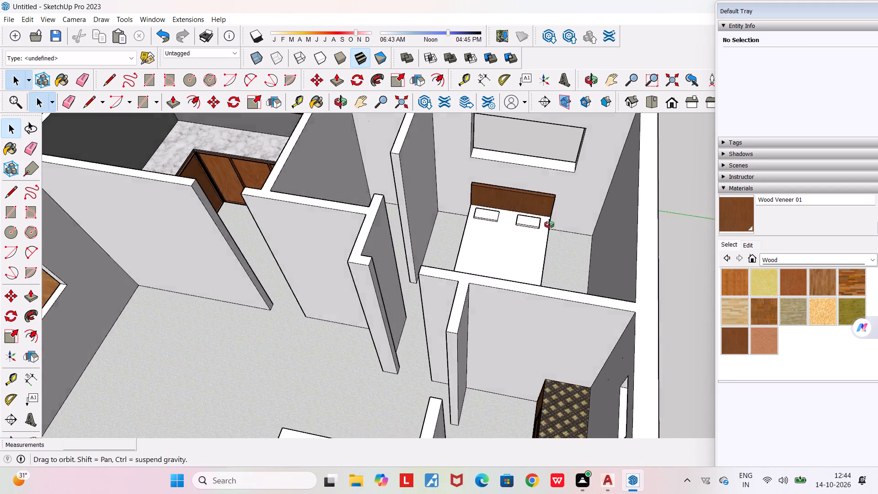
middle_drag(549, 225, 442, 209)
scroll(619, 180, up, 3)
middle_drag(619, 180, 456, 195)
scroll(456, 195, down, 4)
middle_drag(482, 233, 666, 183)
scroll(666, 183, down, 3)
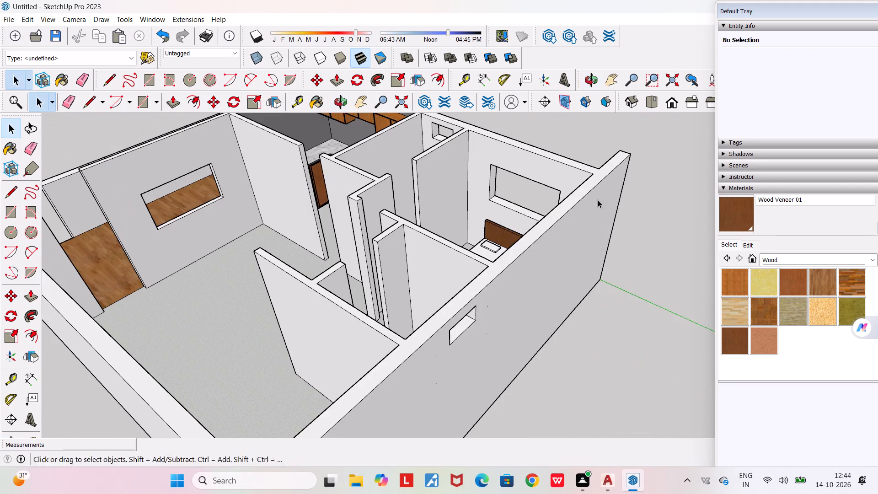
middle_drag(540, 216, 653, 288)
scroll(500, 237, up, 3)
scroll(492, 314, up, 1)
middle_drag(491, 314, 614, 344)
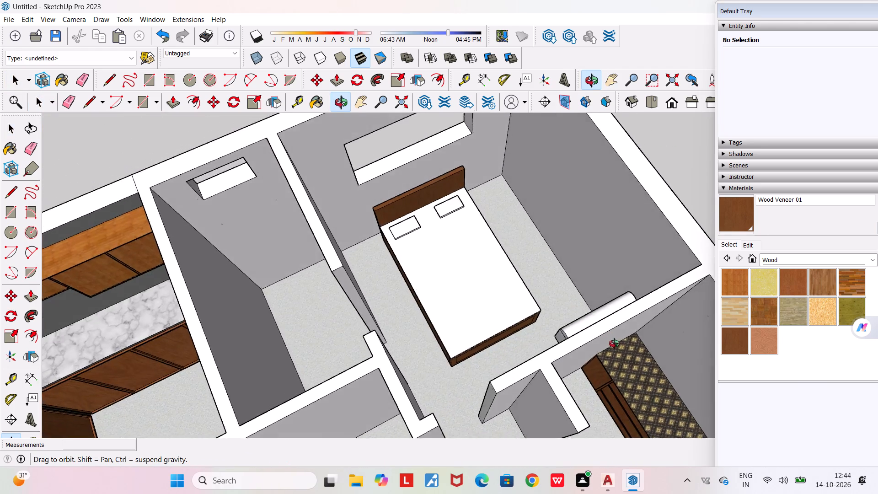
middle_drag(614, 344, 818, 306)
scroll(432, 306, up, 2)
middle_drag(465, 252, 306, 175)
scroll(333, 193, down, 5)
middle_drag(414, 161, 334, 226)
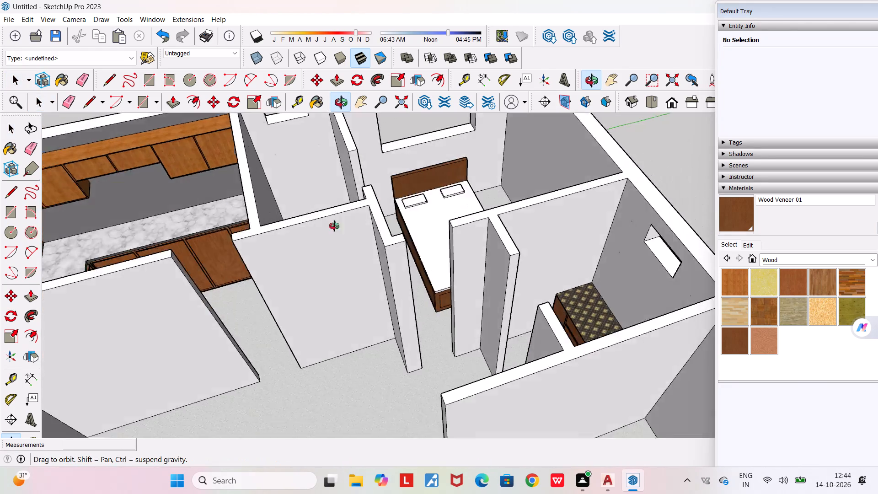
middle_drag(334, 226, 267, 280)
scroll(267, 280, down, 4)
middle_drag(433, 220, 369, 183)
scroll(369, 183, down, 1)
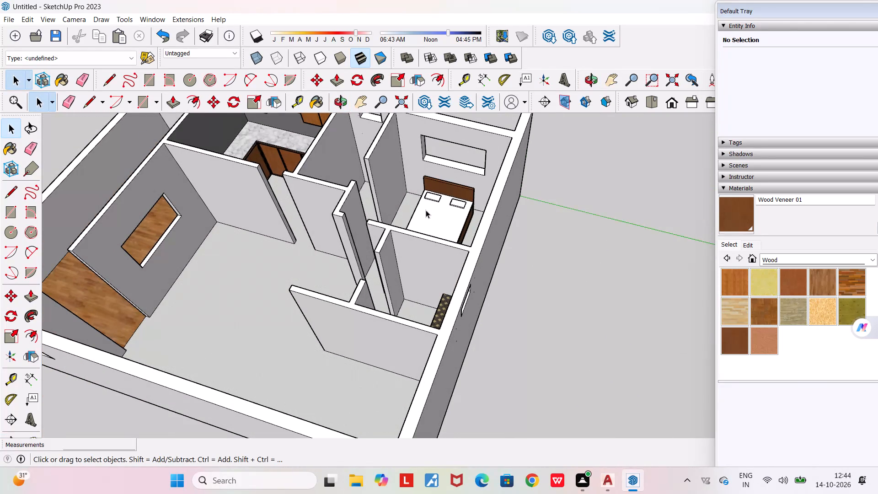
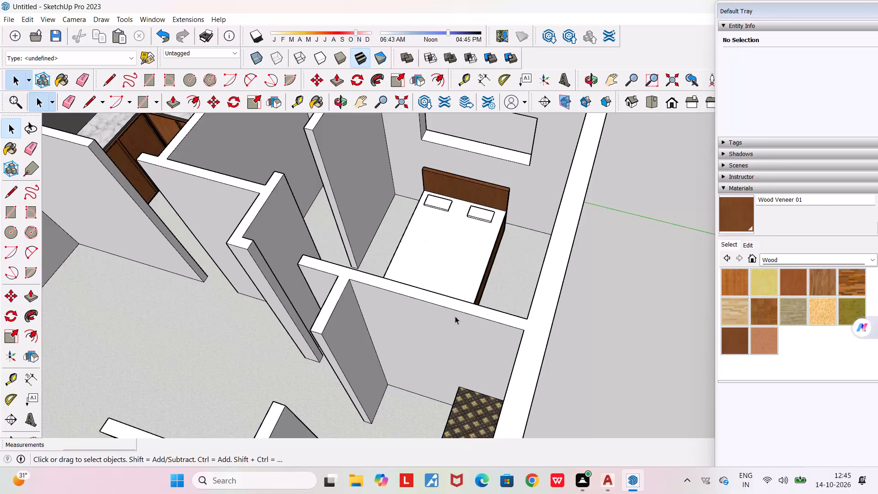
Examine the bed and the free floor around it in the rear corner bedroom, including the blank wall beside it, from several angles.
middle_drag(458, 317, 514, 329)
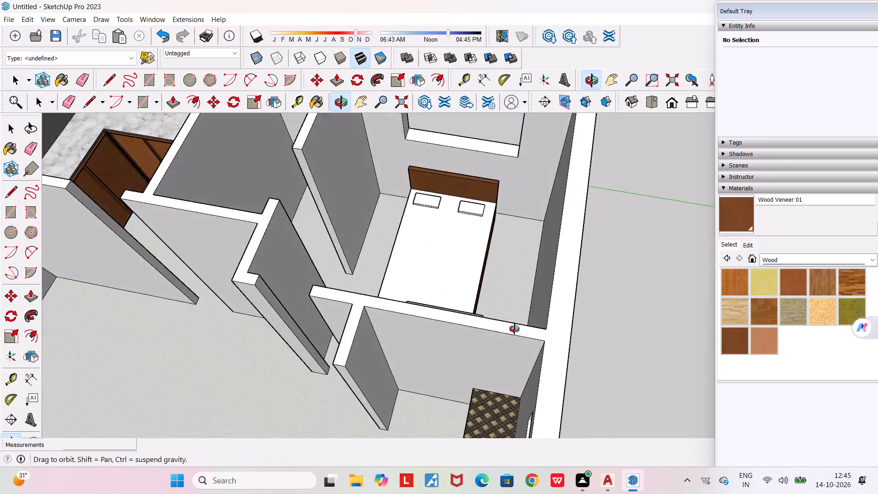
middle_drag(514, 329, 607, 293)
scroll(490, 225, up, 4)
middle_drag(424, 248, 378, 312)
scroll(378, 312, down, 3)
middle_drag(370, 328, 502, 320)
scroll(502, 319, down, 3)
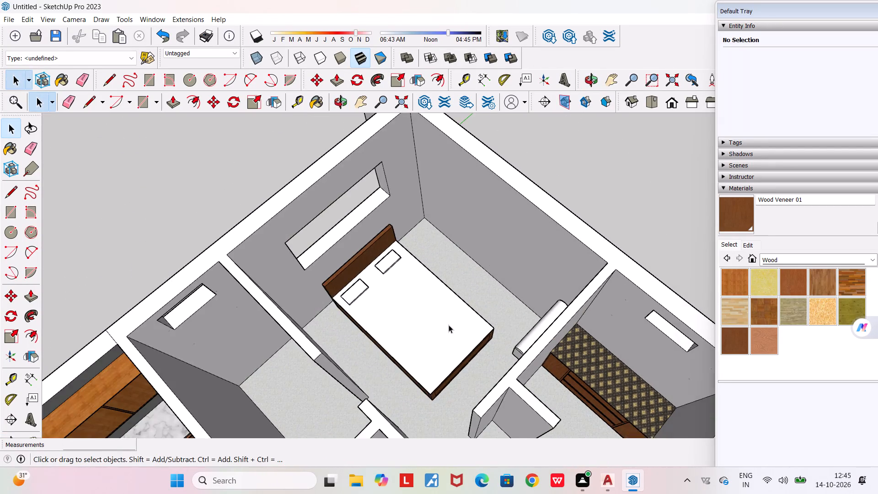
middle_drag(449, 325, 717, 294)
scroll(716, 294, down, 4)
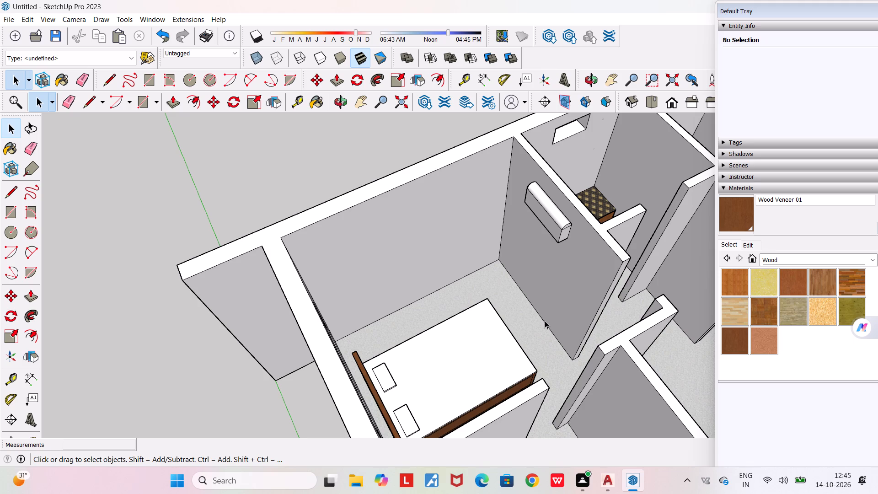
middle_drag(548, 350, 307, 338)
scroll(342, 292, up, 3)
middle_drag(391, 369, 320, 324)
scroll(320, 324, down, 3)
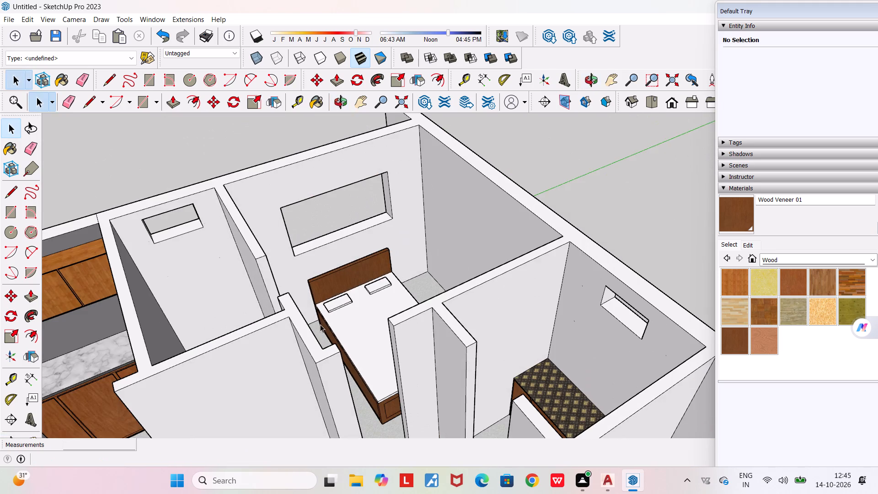
middle_drag(320, 325, 568, 311)
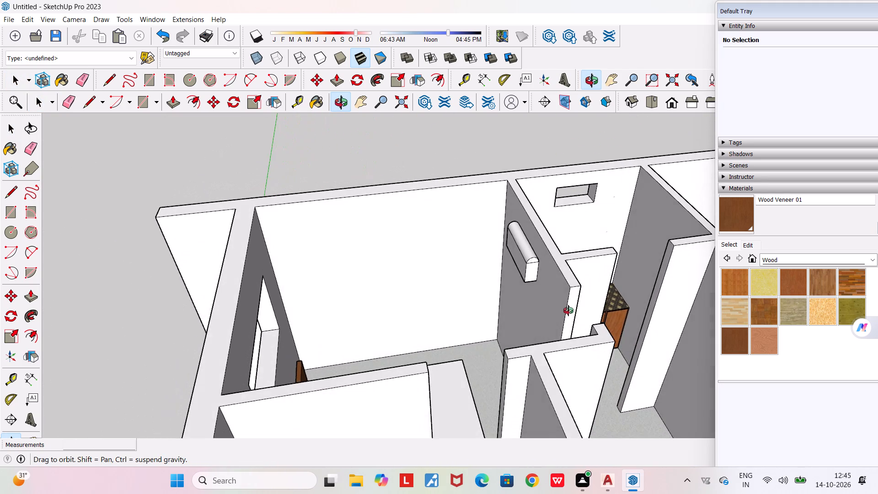
middle_drag(568, 311, 570, 310)
scroll(370, 210, up, 2)
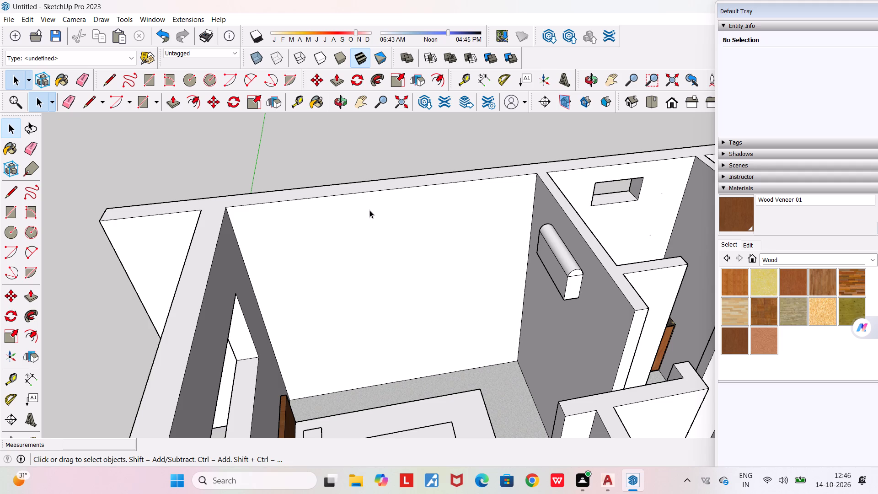
middle_drag(333, 267, 284, 264)
scroll(284, 264, down, 5)
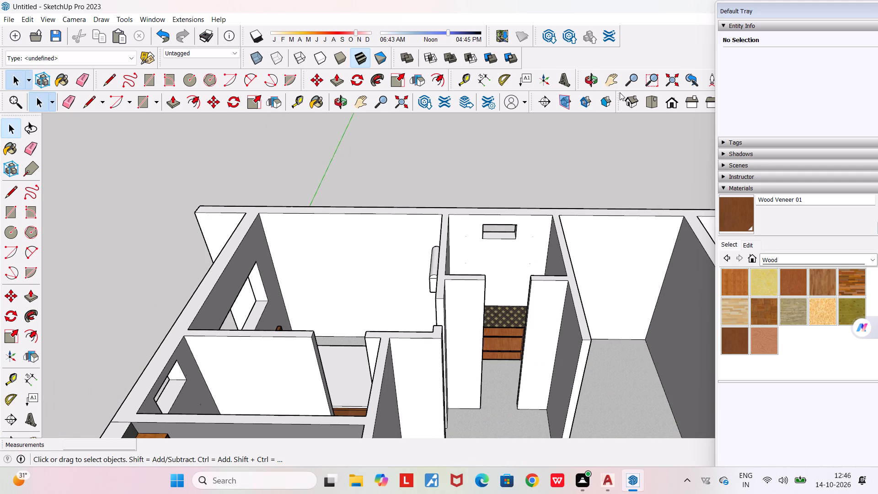
Place a guide line on the bedroom floor 1' from the blank wall beside the bed, parallel to that wall.
click(613, 79)
drag(453, 166, 610, 140)
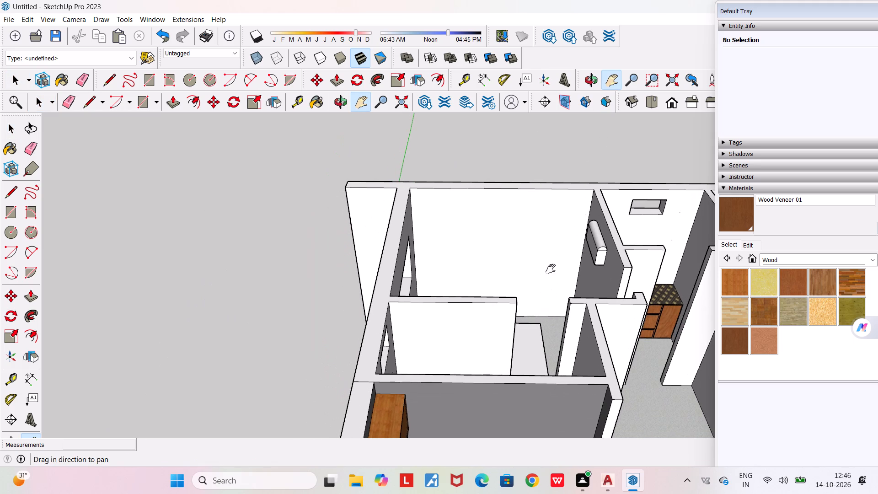
middle_drag(550, 269, 548, 307)
scroll(515, 268, up, 4)
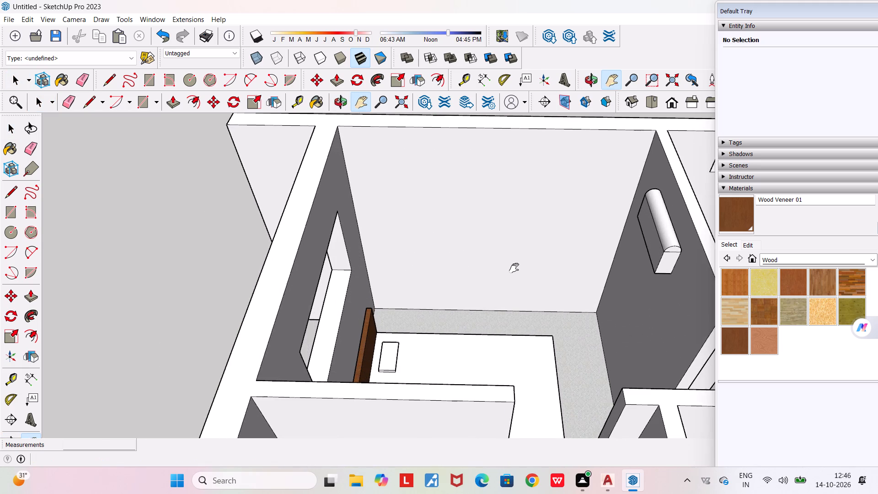
scroll(502, 276, up, 3)
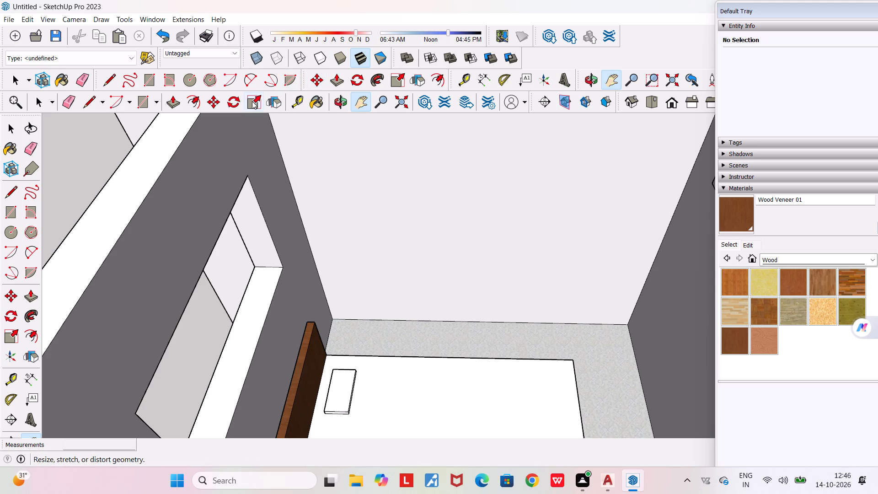
click(298, 103)
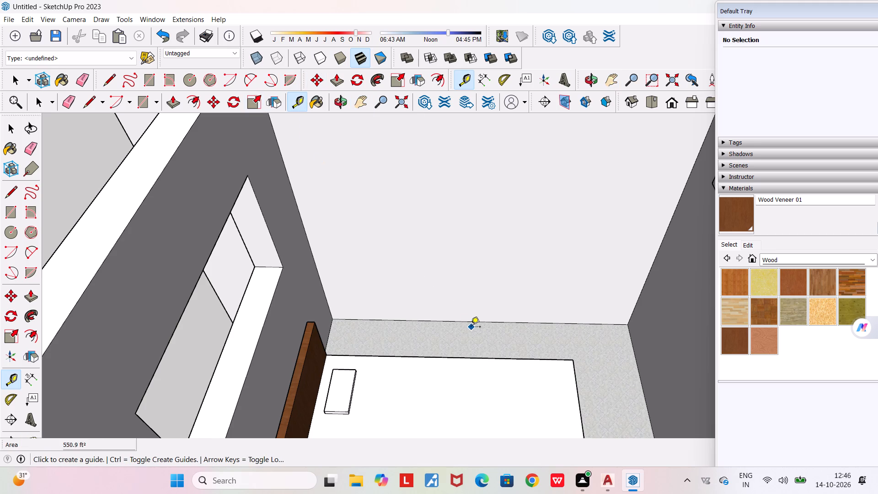
scroll(461, 322, up, 4)
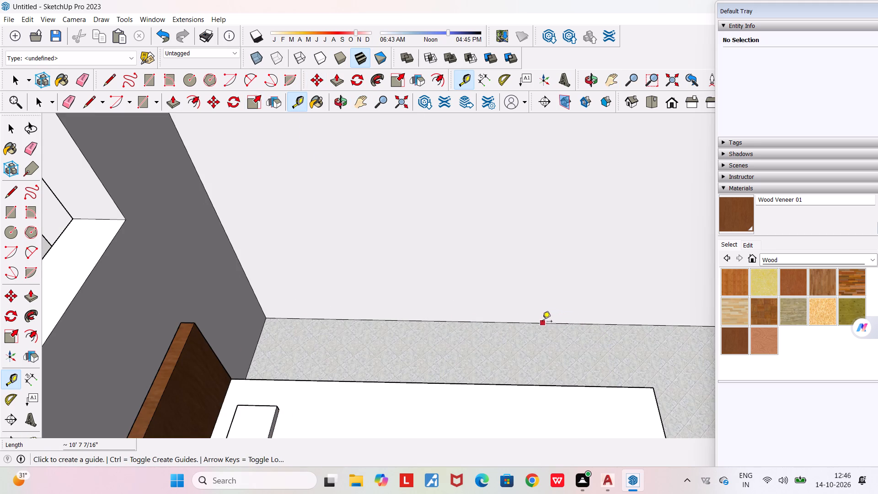
click(489, 321)
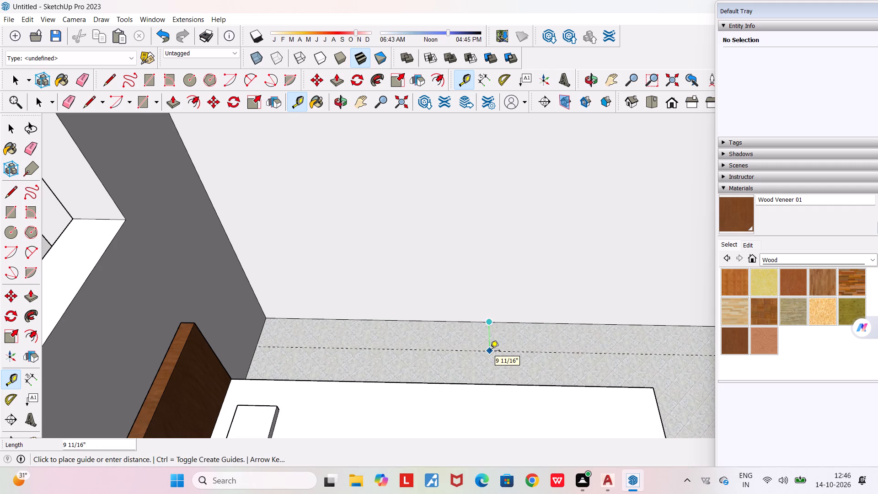
text(1')
key(Return)
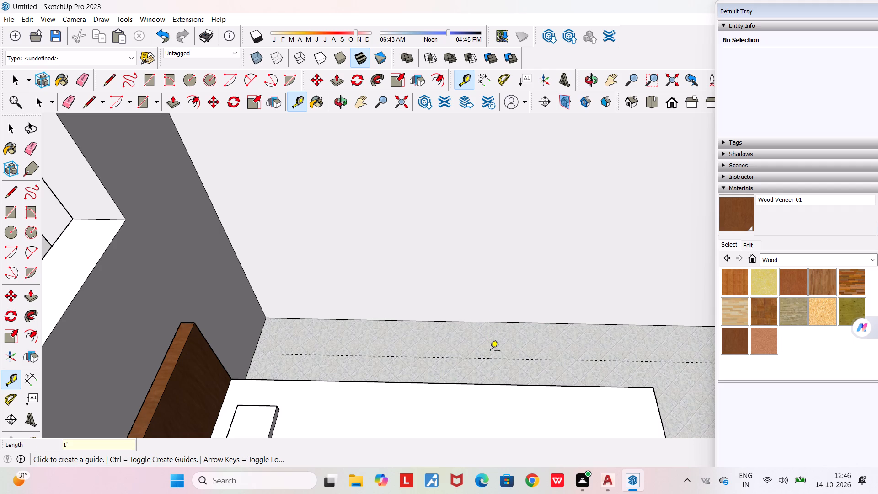
Draw a floor rectangle about 10' 7" by 1' along the blank wall, from the window-wall corner to the guide at the opposite wall.
scroll(490, 351, down, 4)
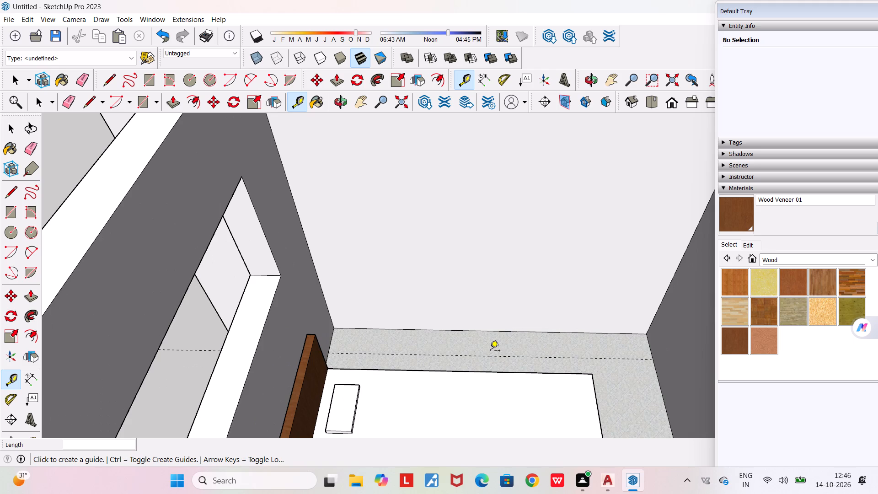
click(137, 97)
scroll(324, 338, up, 4)
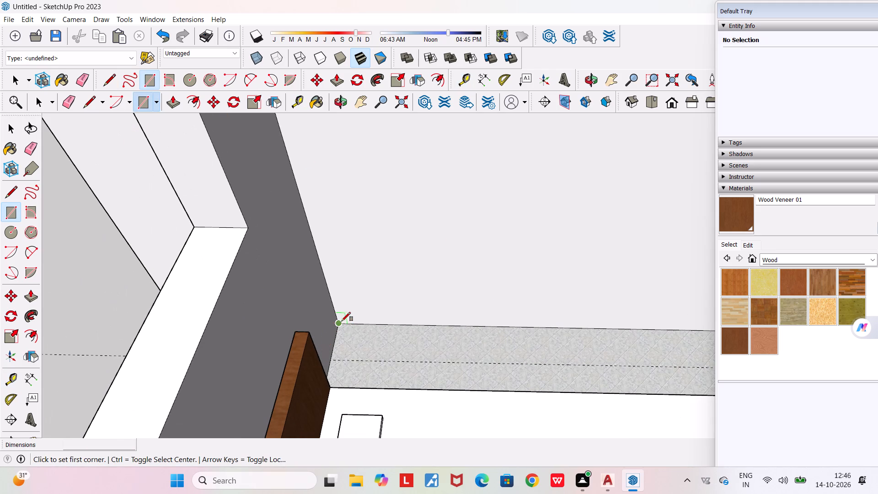
click(337, 323)
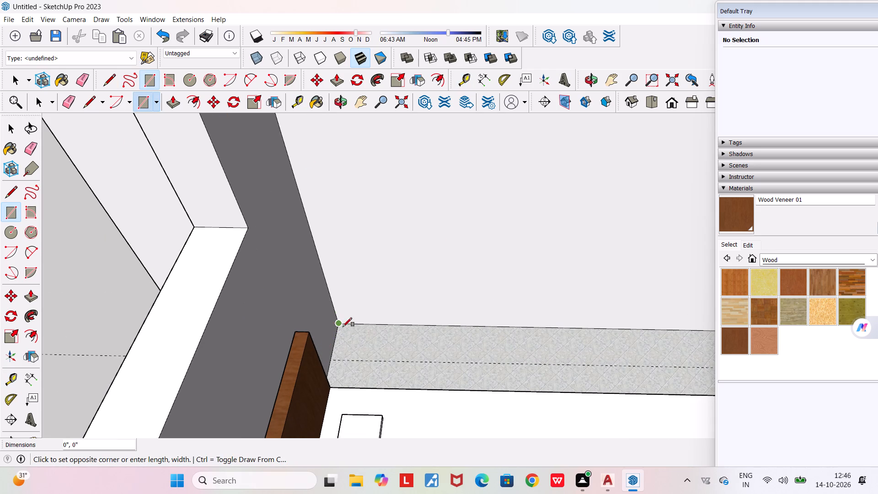
scroll(498, 355, down, 4)
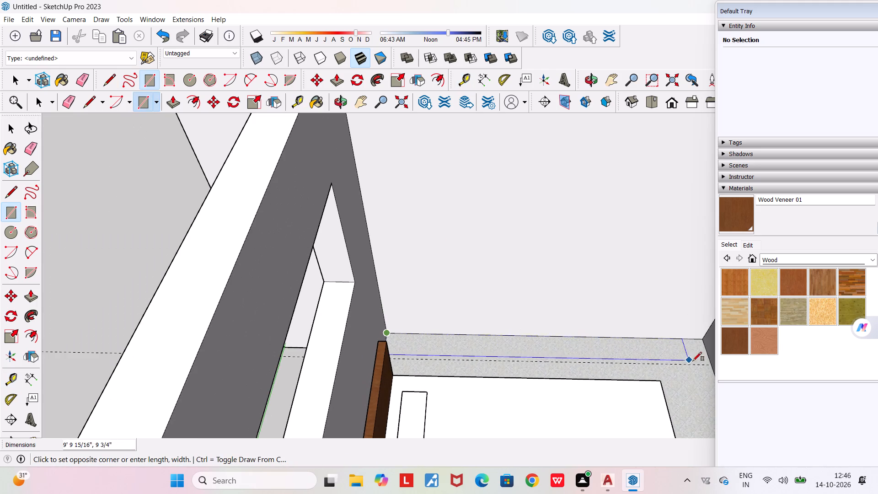
scroll(712, 364, up, 9)
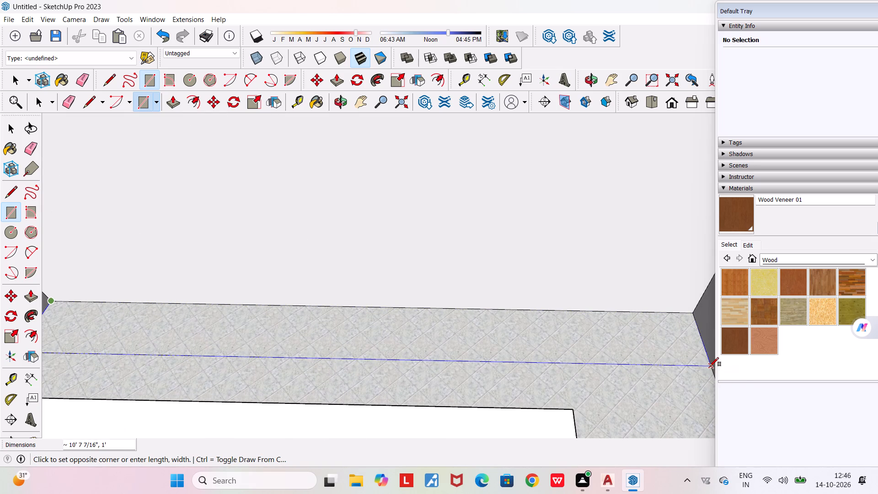
click(710, 366)
scroll(527, 365, down, 10)
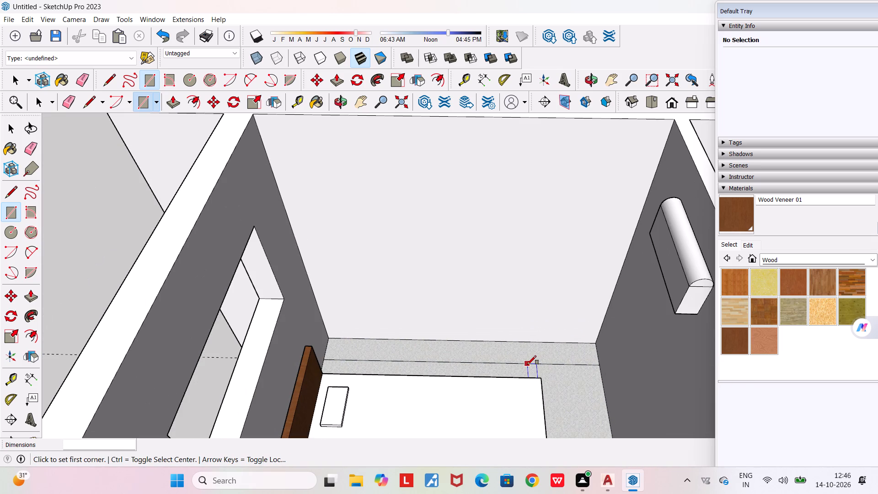
key(space)
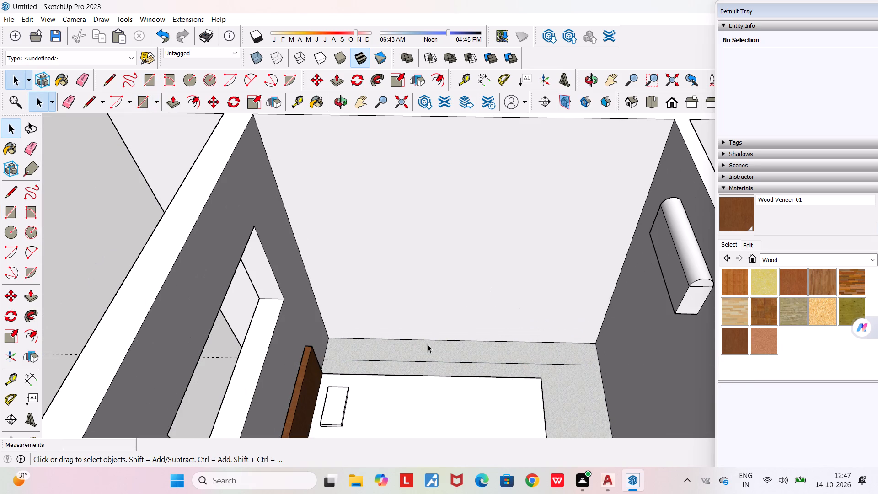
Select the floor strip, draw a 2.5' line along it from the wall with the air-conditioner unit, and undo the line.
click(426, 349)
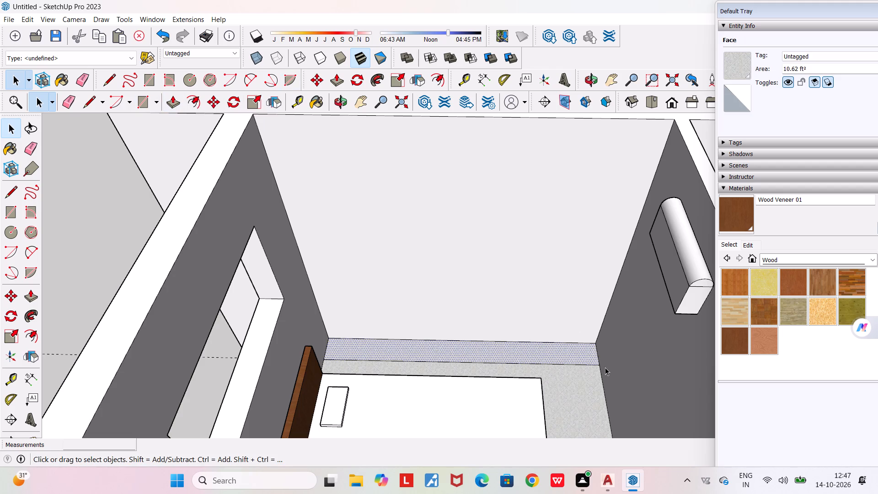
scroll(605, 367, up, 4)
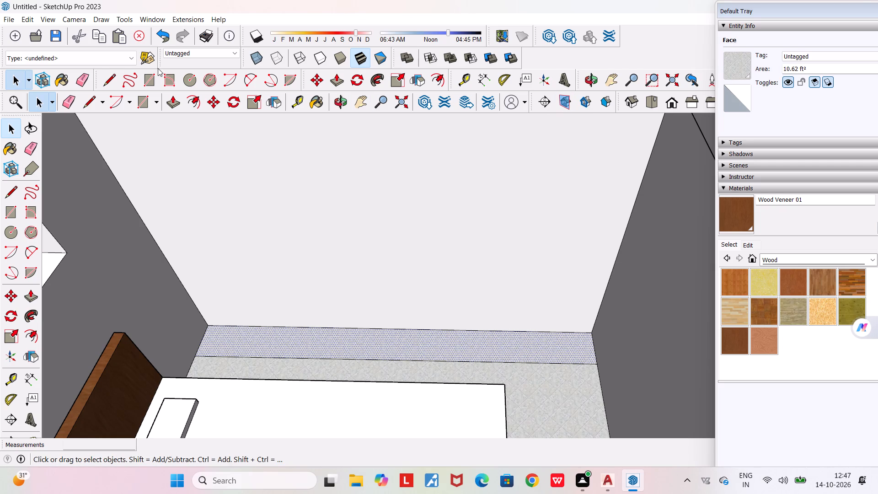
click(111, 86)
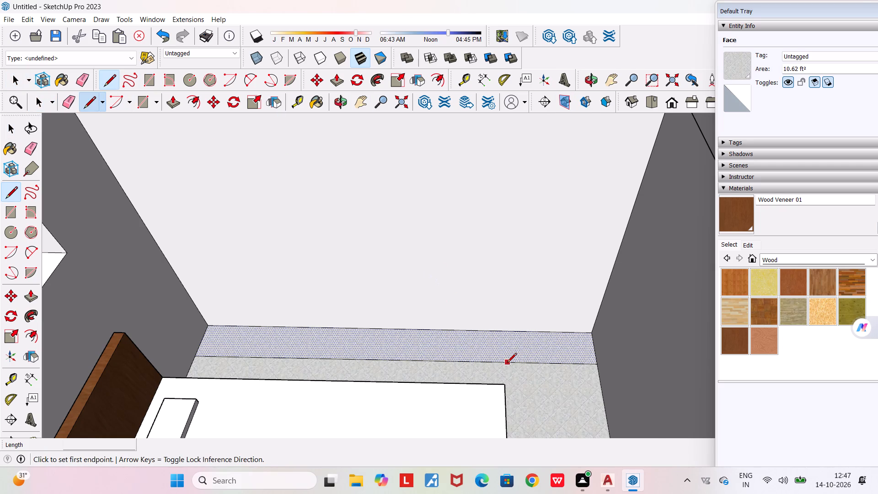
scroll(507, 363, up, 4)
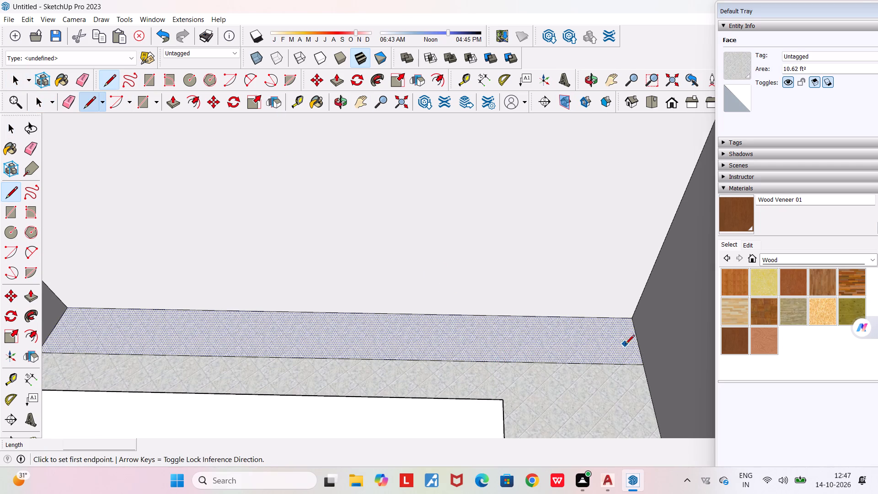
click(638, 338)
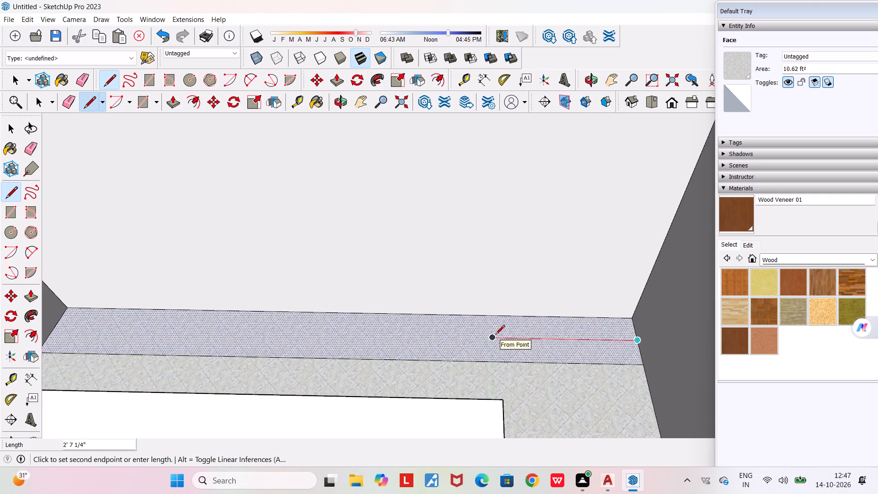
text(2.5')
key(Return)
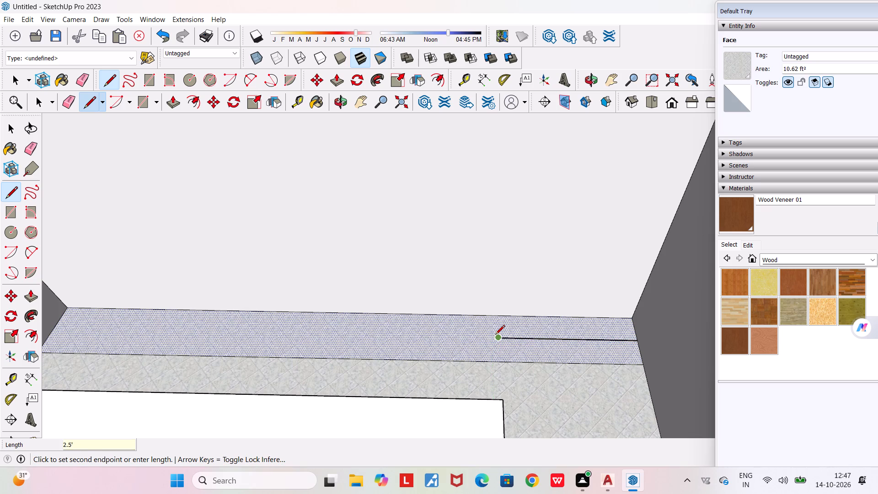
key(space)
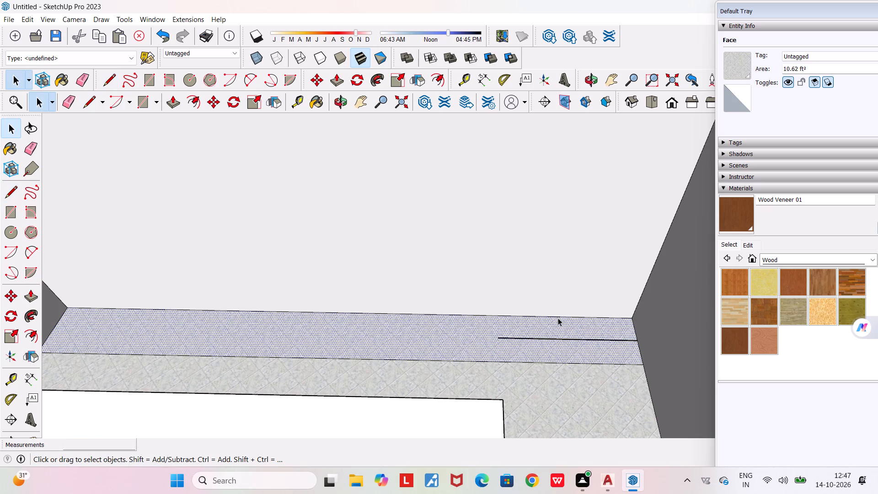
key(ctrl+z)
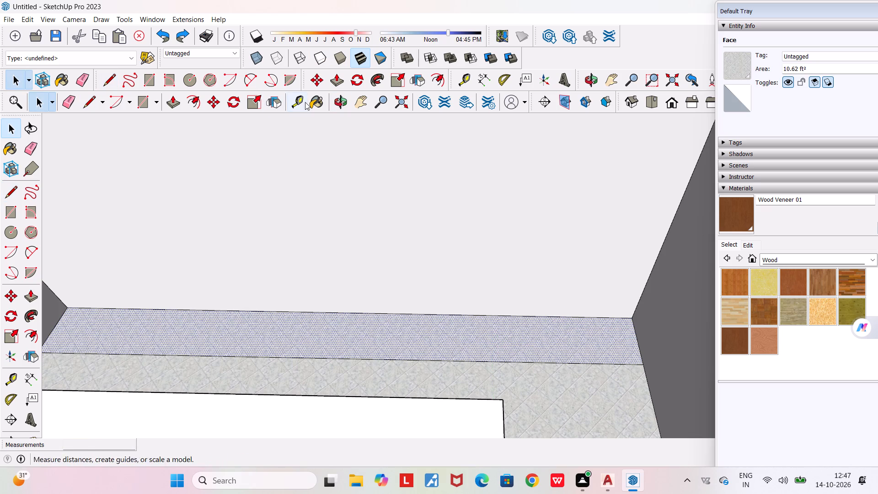
Place a guide line across the floor strip 2.5' from the wall with the air-conditioner unit.
click(299, 97)
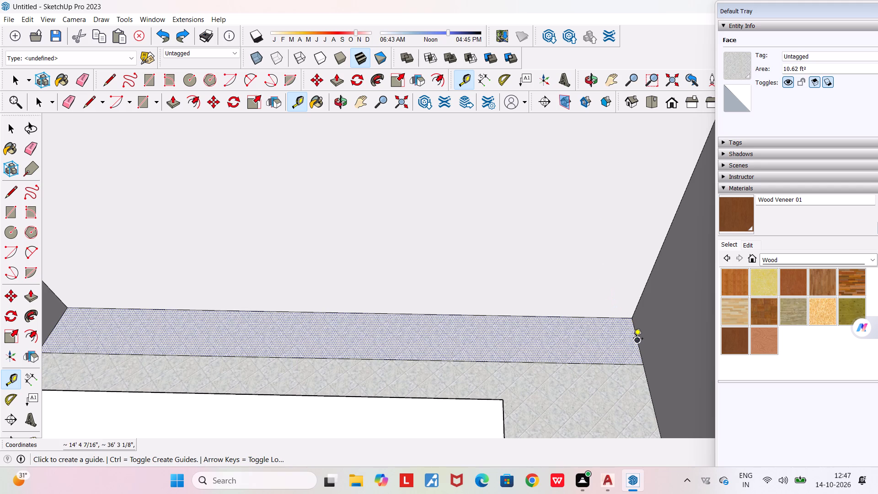
click(639, 342)
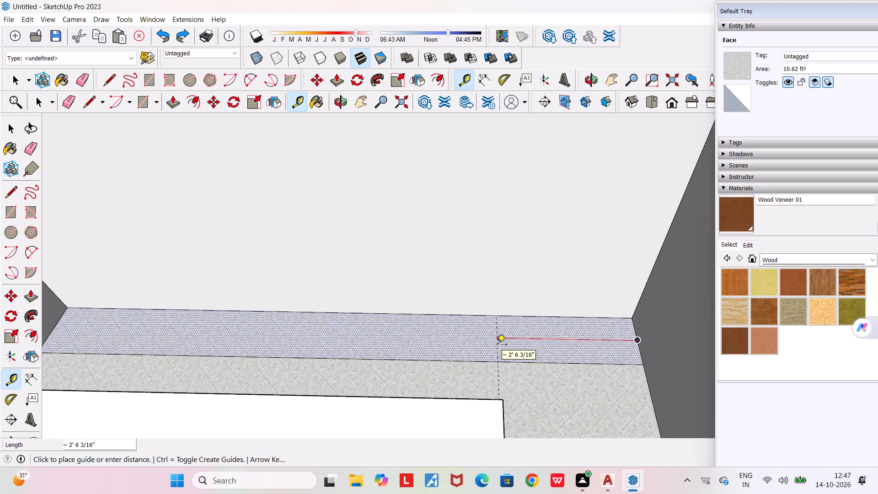
text(2.5')
key(Return)
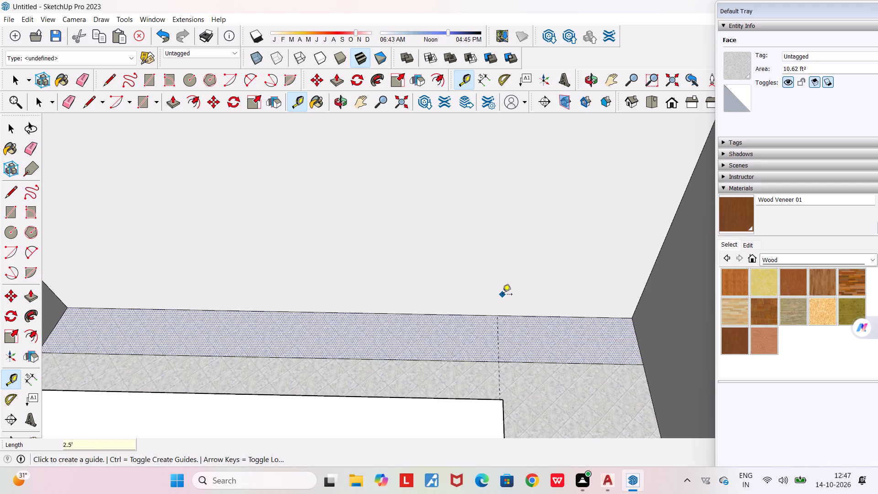
Draw a 1' line across the floor strip along the 2.5' guide, splitting off the section beside the air-conditioner wall.
scroll(480, 225, up, 2)
scroll(434, 192, down, 3)
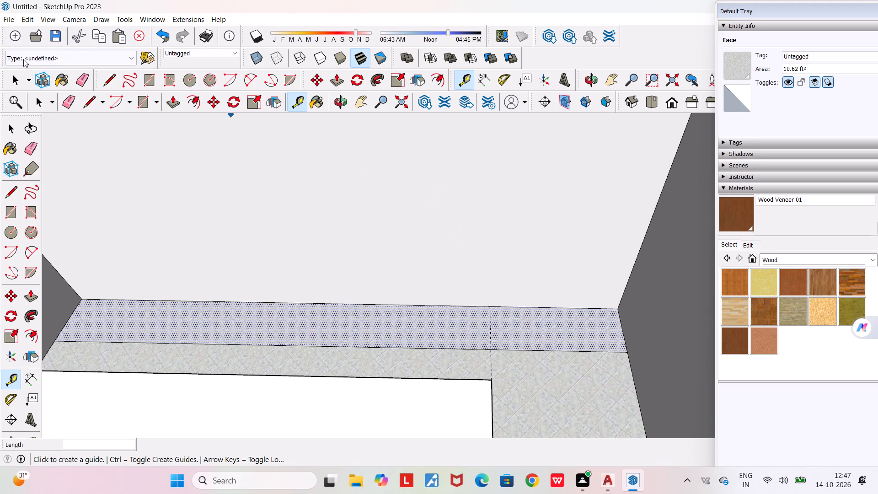
click(94, 104)
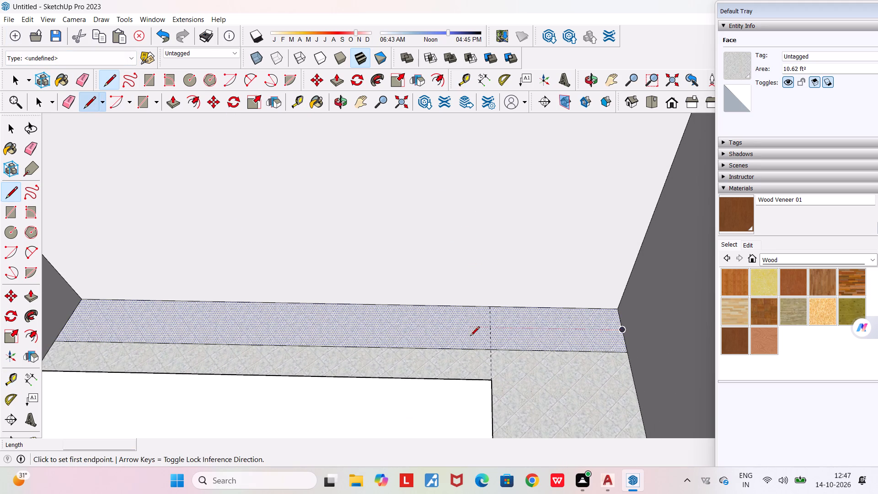
scroll(493, 351, up, 1)
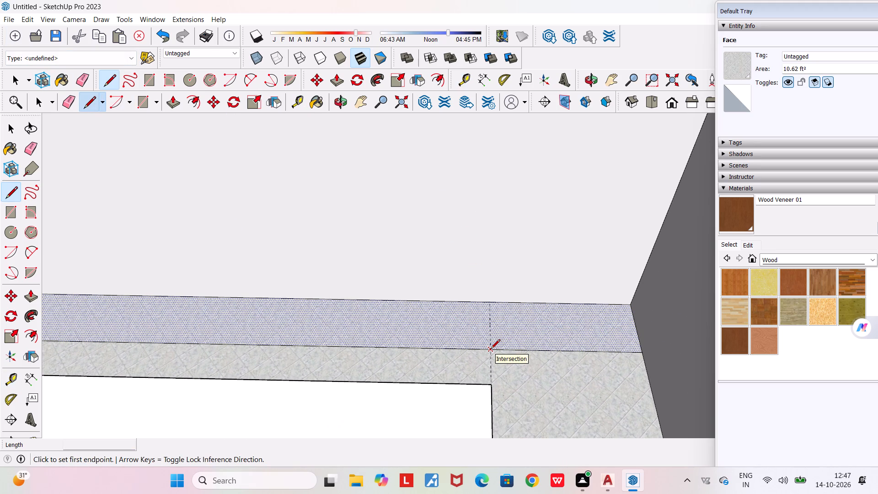
scroll(491, 349, up, 1)
click(491, 349)
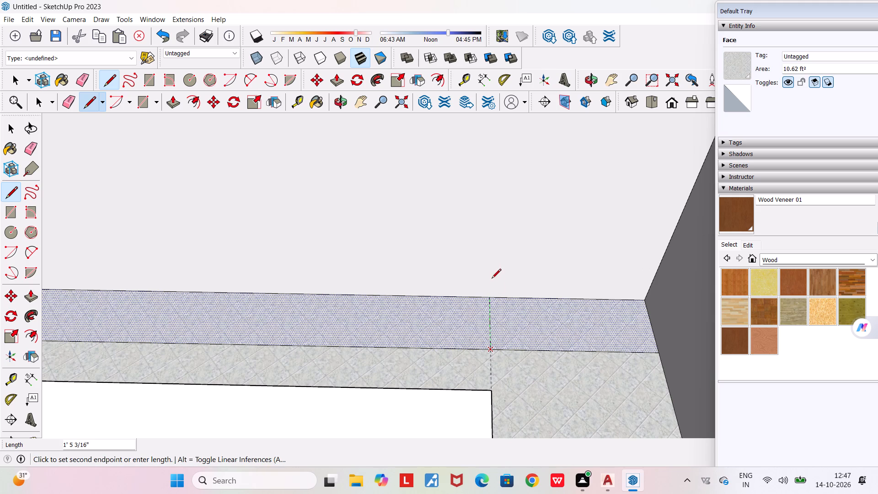
click(492, 296)
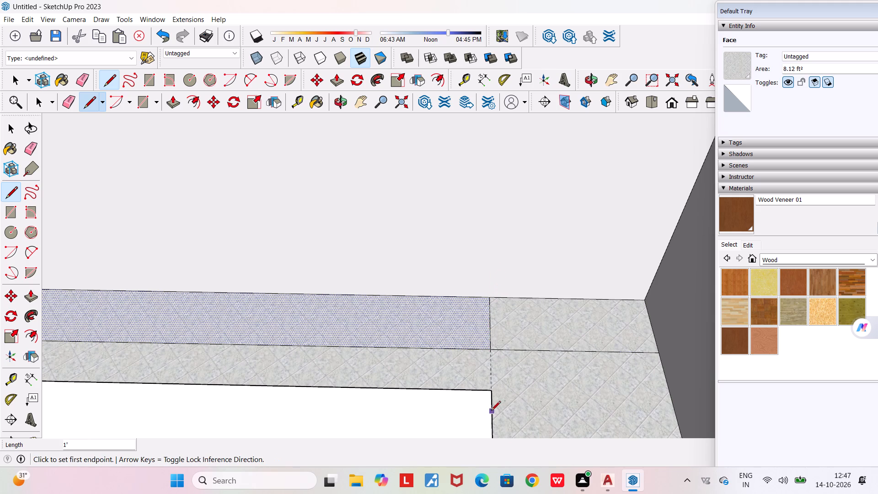
key(space)
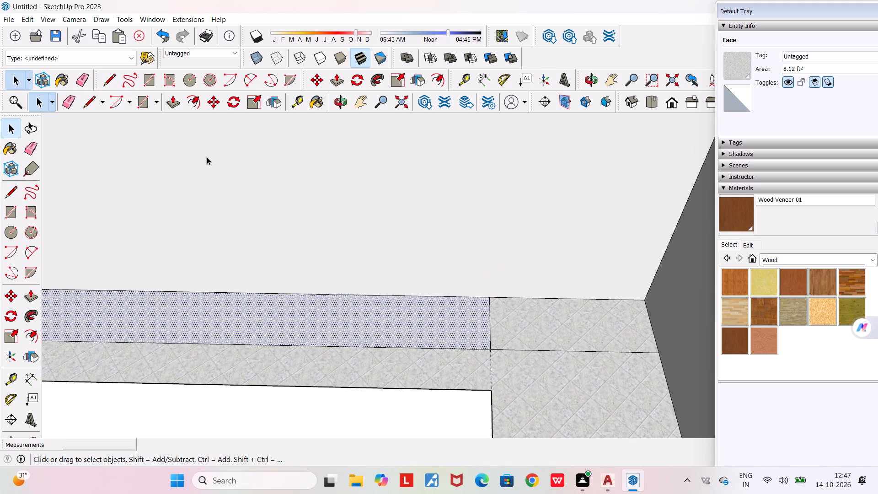
Erase the guide line crossing the bedroom floor strip.
click(71, 99)
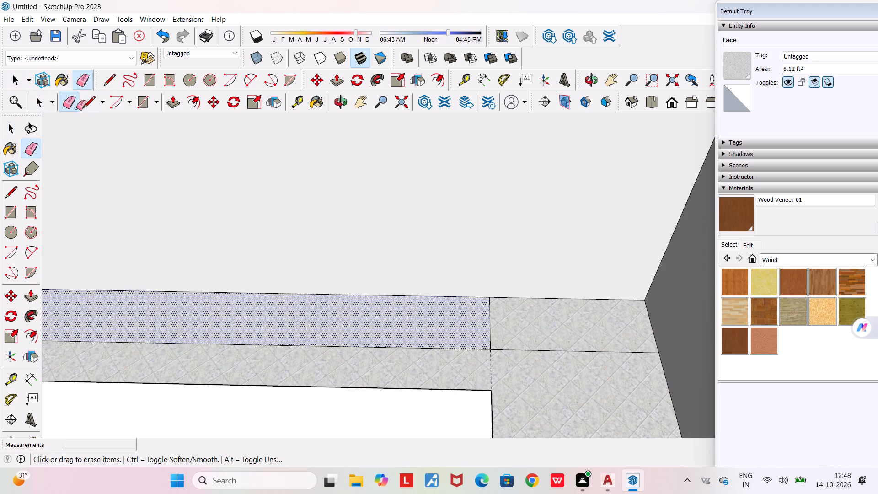
drag(487, 365, 498, 372)
middle_drag(500, 372, 456, 345)
scroll(456, 345, down, 2)
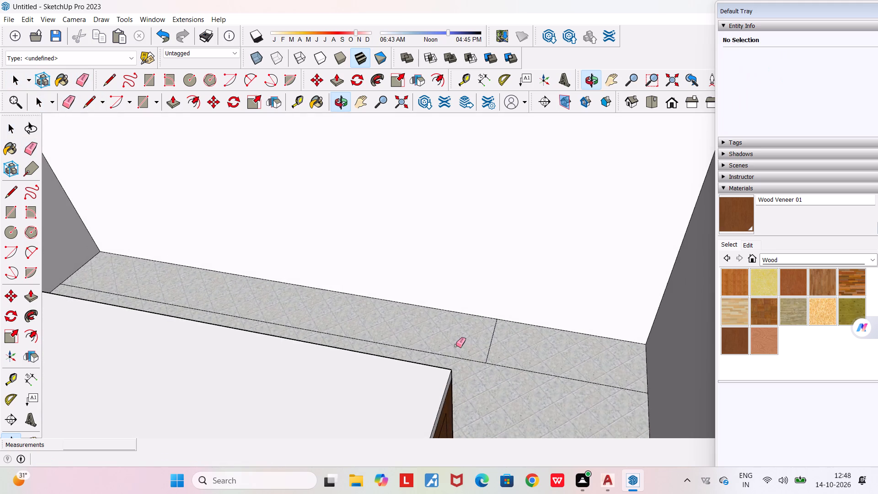
middle_drag(497, 396, 576, 431)
scroll(576, 431, down, 3)
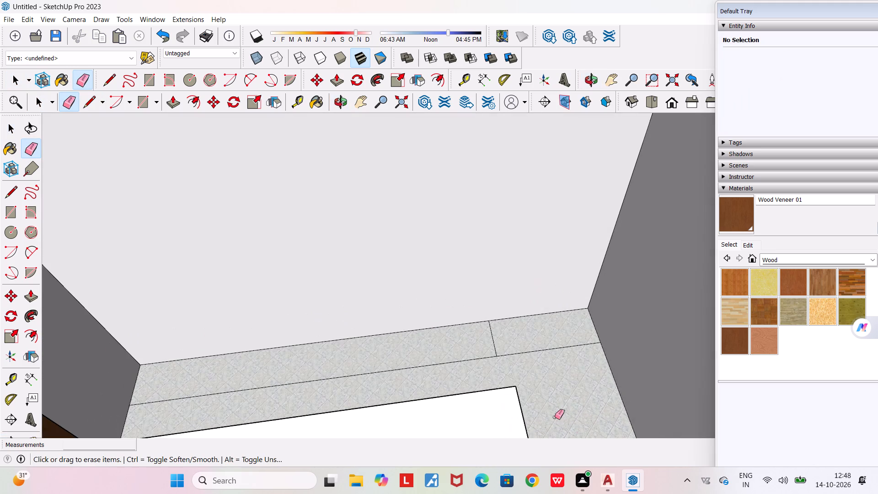
key(space)
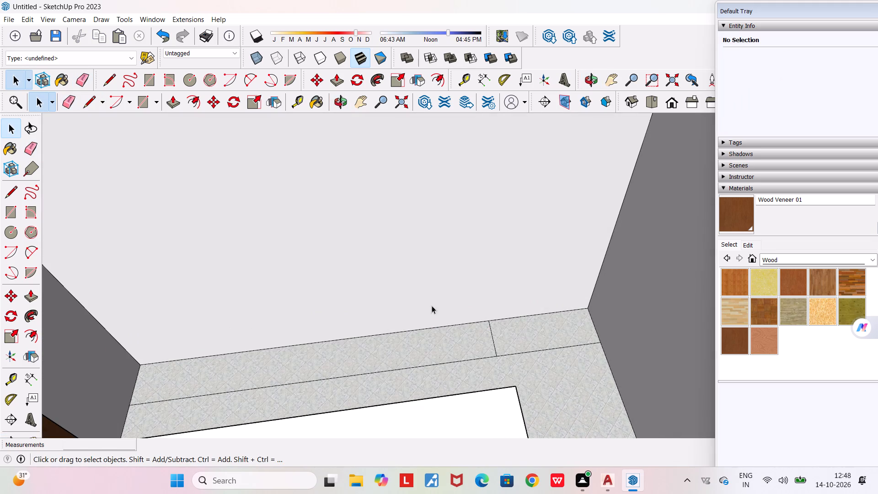
Extrude the longer section of the floor strip along the blank wall up to a height of 7'.
click(173, 100)
click(327, 343)
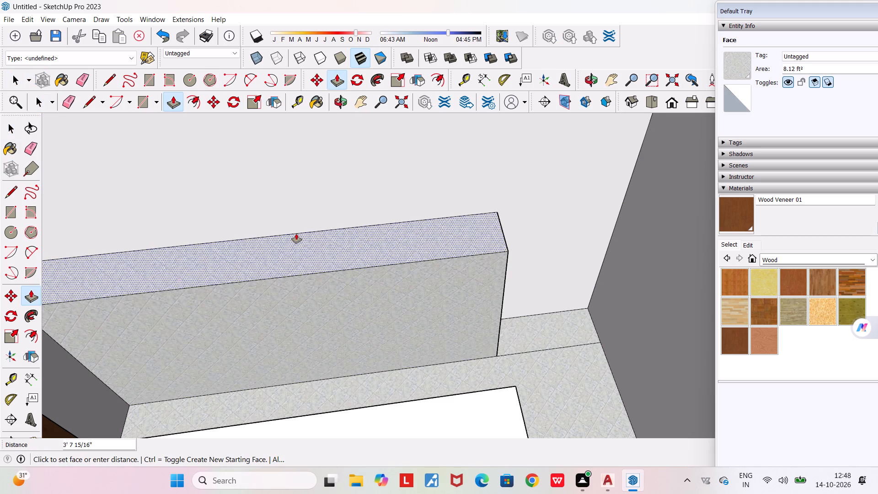
scroll(296, 234, down, 5)
middle_drag(296, 234, 295, 177)
scroll(295, 177, down, 4)
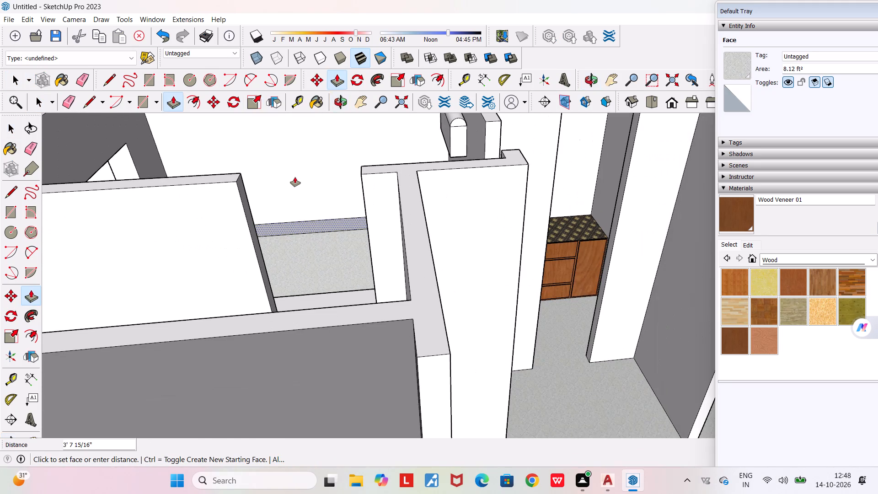
middle_drag(292, 117, 260, 98)
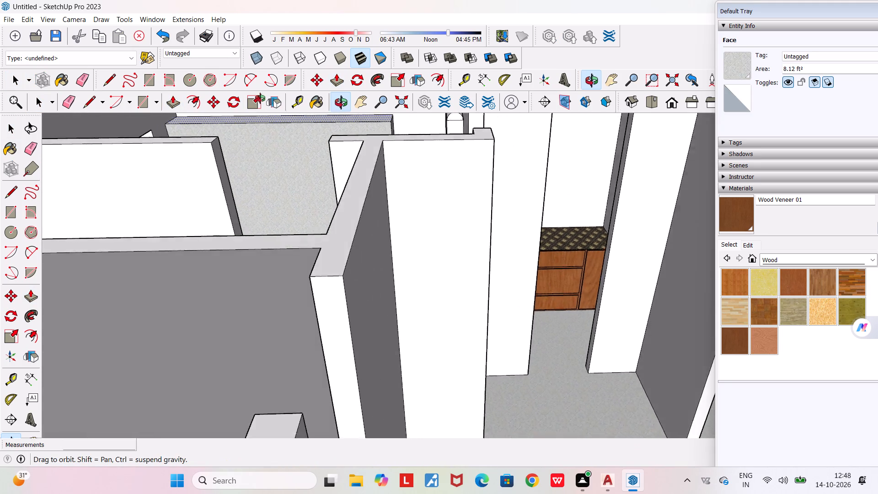
middle_drag(260, 98, 186, 136)
scroll(186, 136, down, 3)
middle_drag(186, 136, 375, 107)
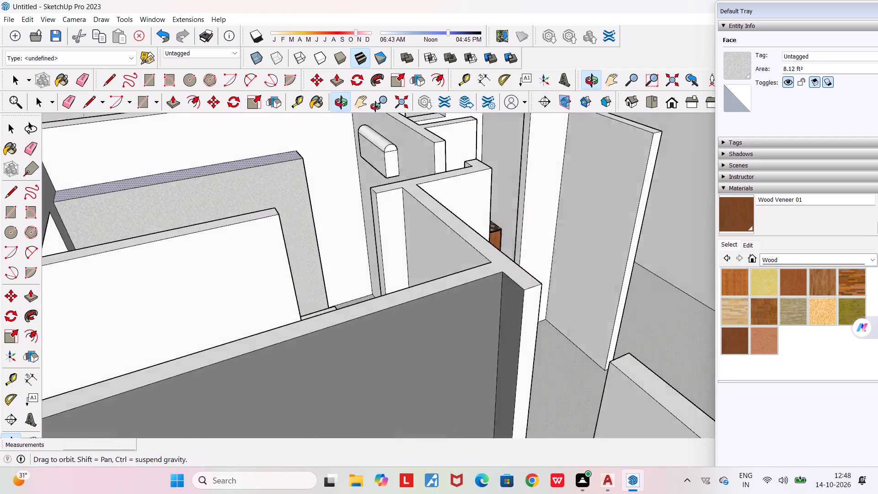
middle_drag(375, 107, 532, 123)
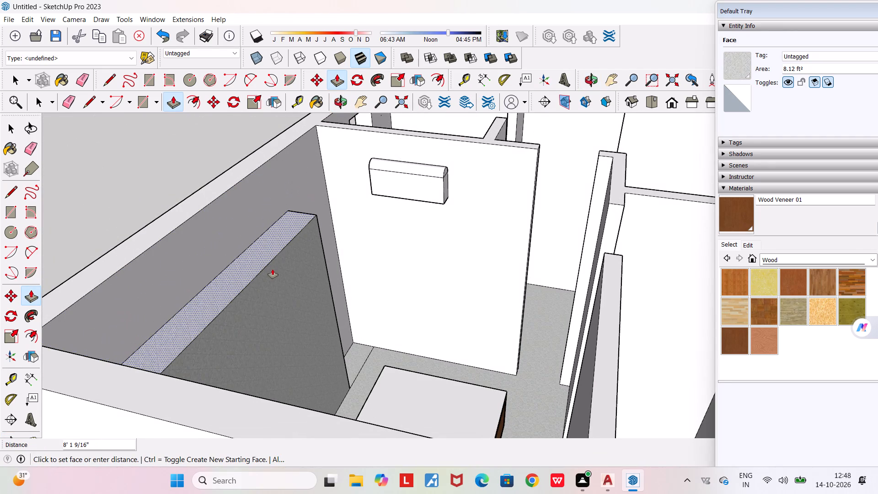
middle_drag(273, 269, 49, 256)
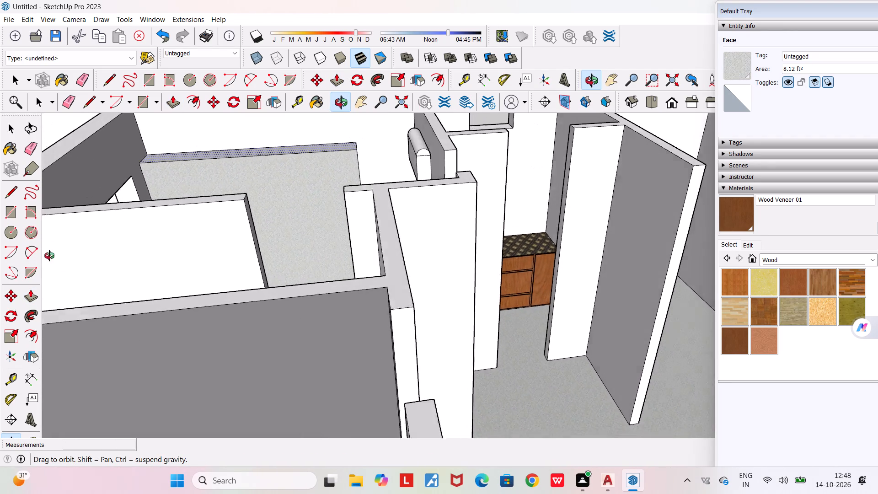
middle_drag(49, 256, 142, 316)
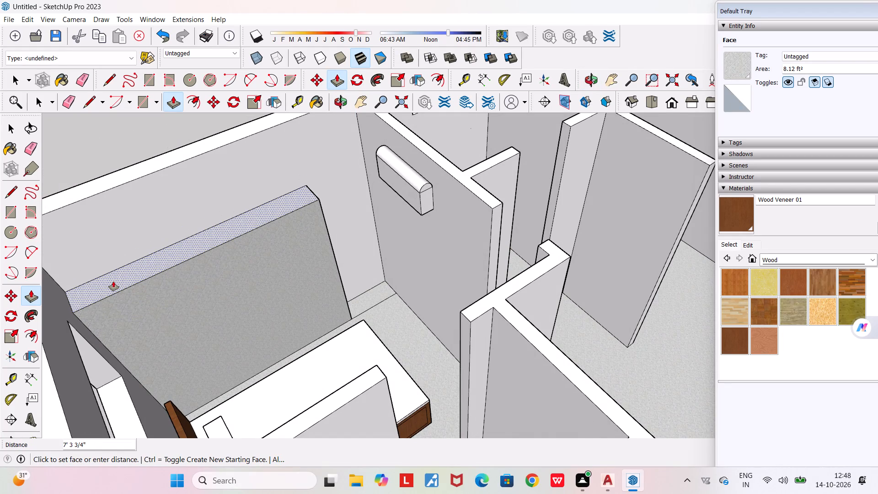
text(7')
key(Return)
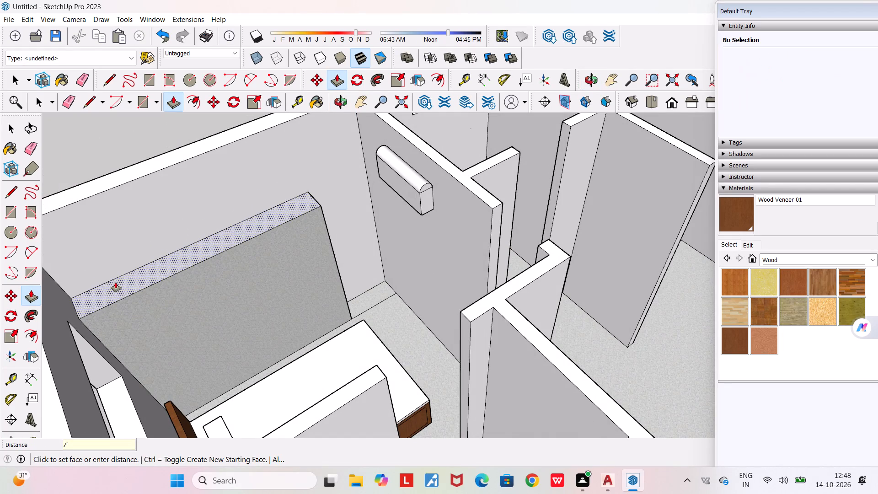
Extrude the short floor section between the tall block and the air-conditioner wall up by 2.5'.
middle_drag(116, 282, 34, 216)
scroll(34, 216, down, 5)
middle_drag(274, 164, 252, 153)
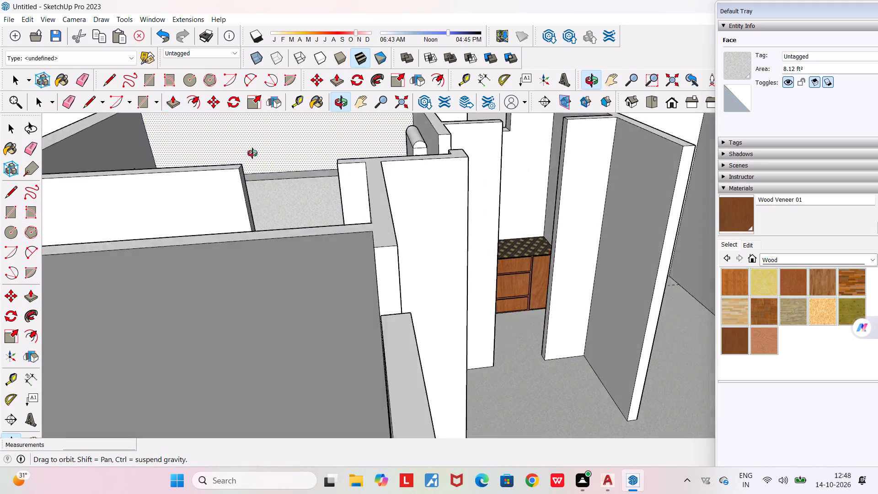
middle_drag(252, 153, 445, 221)
scroll(444, 221, down, 7)
middle_drag(452, 289, 173, 276)
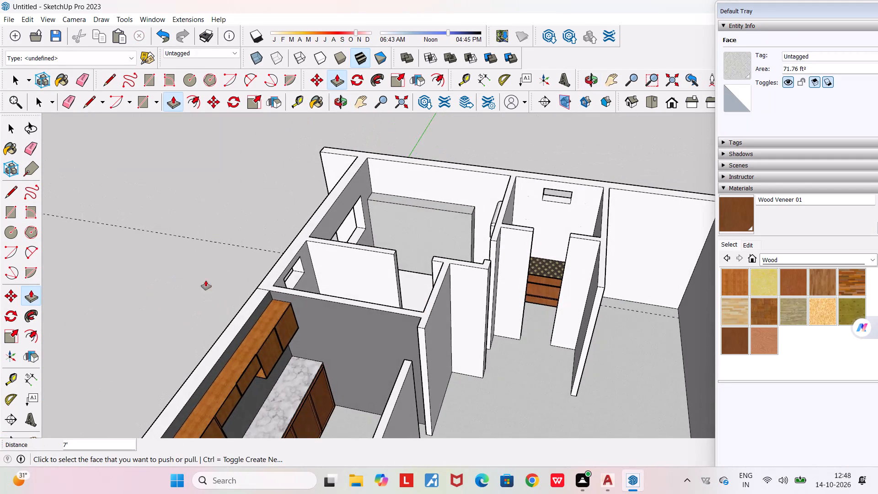
scroll(471, 232, up, 5)
scroll(454, 277, up, 4)
middle_drag(467, 324, 564, 349)
scroll(455, 295, up, 3)
click(431, 280)
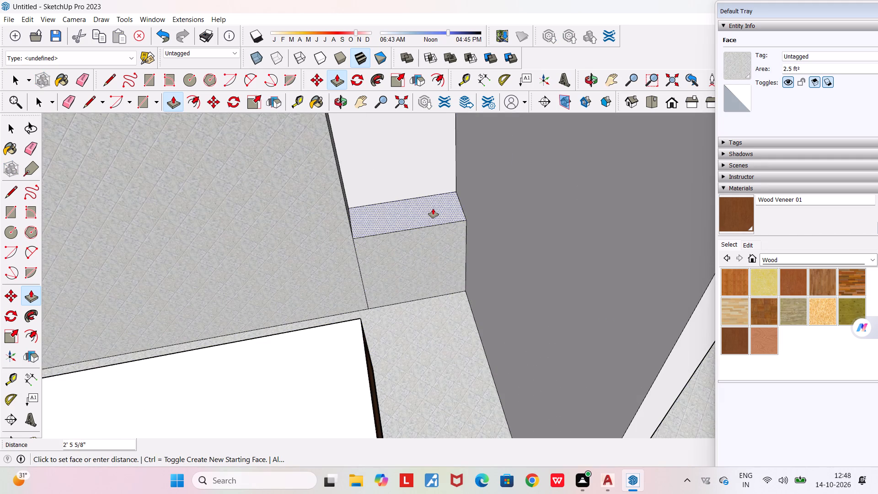
text(2.5')
key(Return)
Examine the tall and low built-in blocks in the bedroom from several angles, checking how they fit the bed and walls.
scroll(433, 209, down, 4)
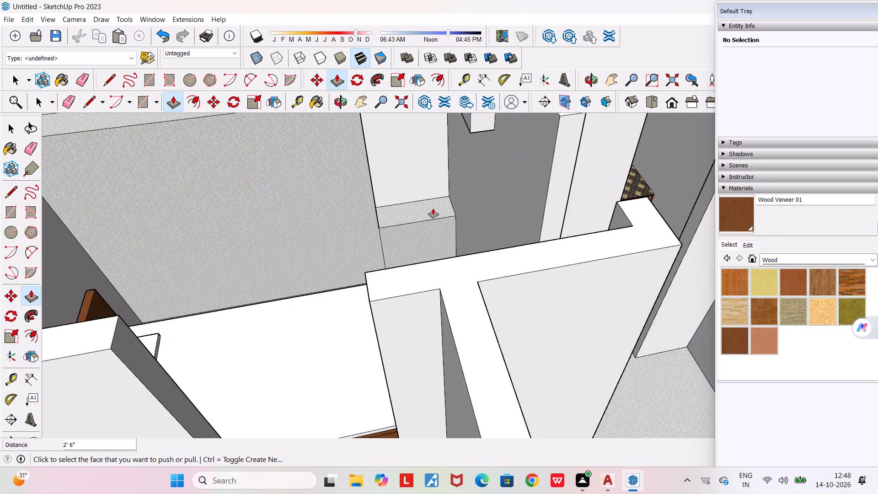
middle_drag(405, 224, 356, 244)
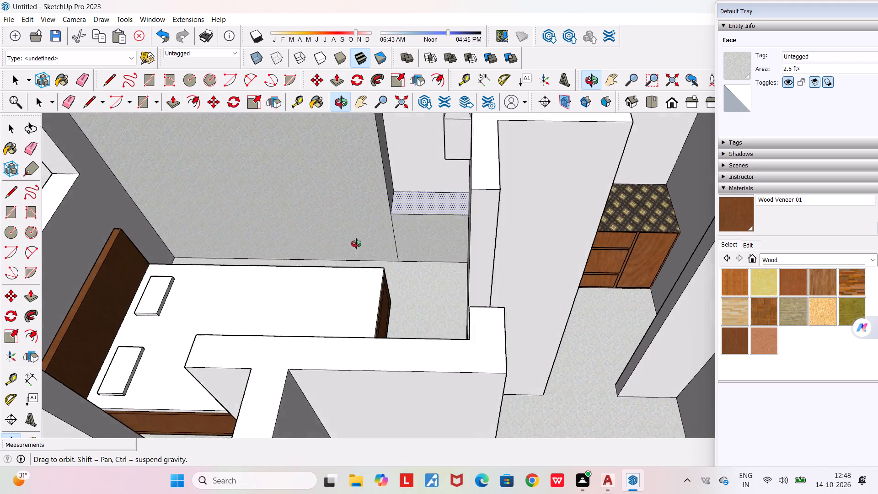
middle_drag(356, 244, 380, 225)
scroll(380, 225, down, 4)
middle_drag(267, 237, 387, 244)
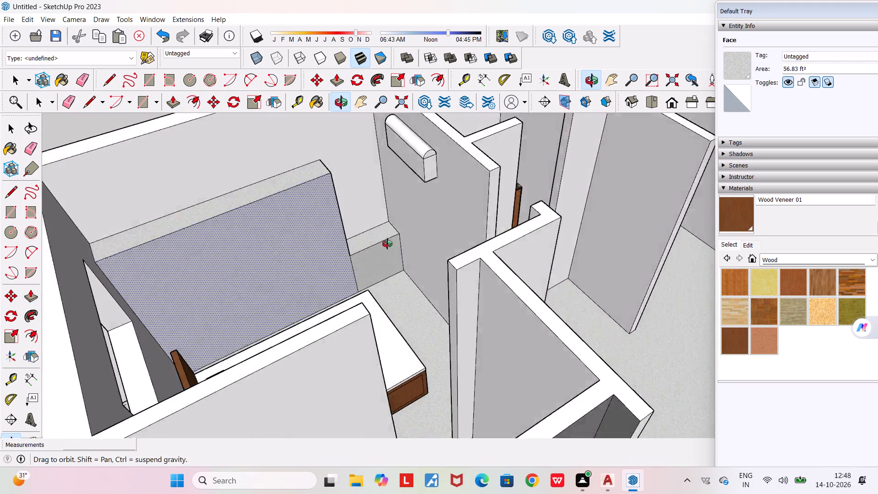
middle_drag(387, 244, 453, 224)
scroll(453, 224, down, 2)
middle_drag(348, 273, 344, 271)
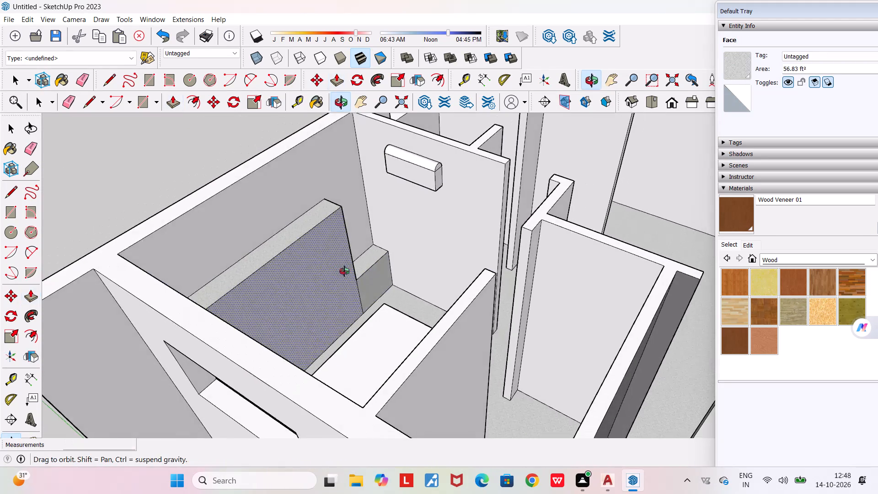
middle_drag(344, 271, 319, 260)
scroll(319, 260, down, 3)
middle_drag(364, 272, 414, 284)
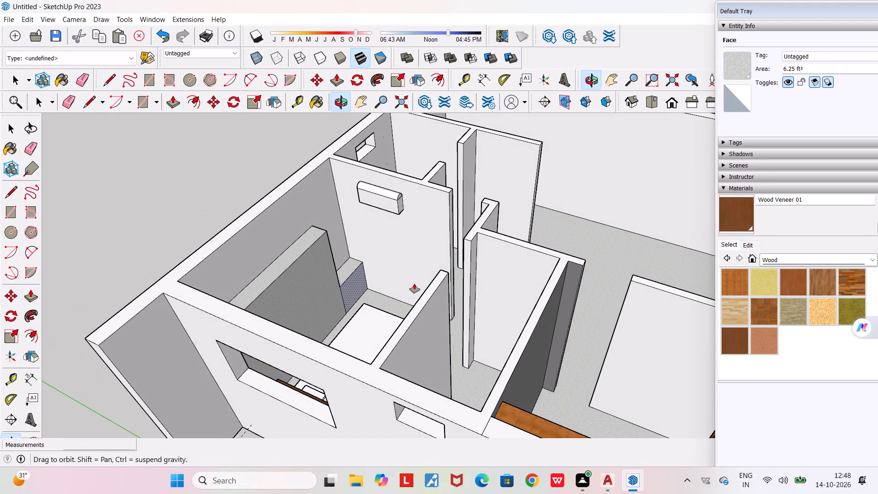
scroll(388, 290, up, 2)
middle_drag(381, 287, 300, 289)
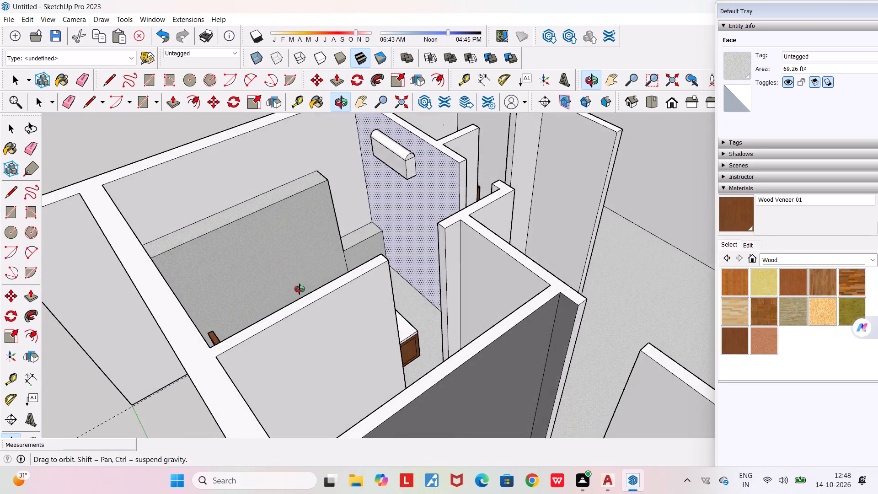
middle_drag(300, 289, 247, 296)
scroll(250, 226, up, 6)
middle_drag(257, 242, 153, 242)
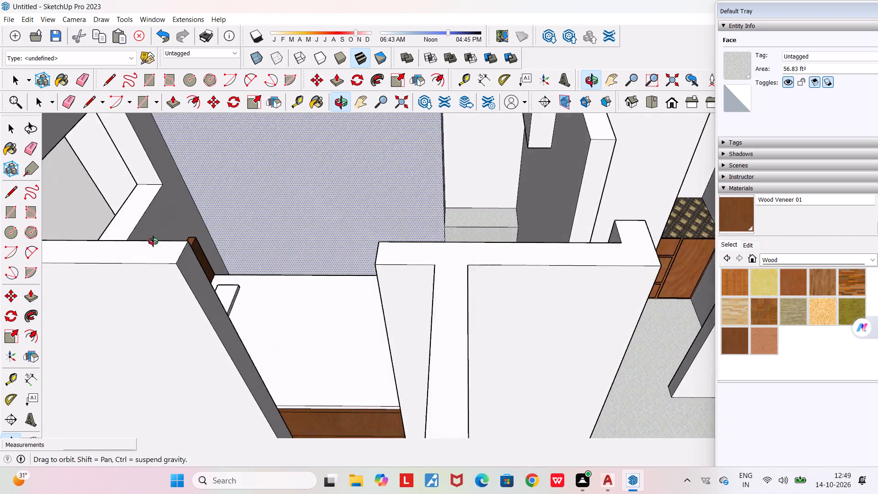
middle_drag(153, 242, 148, 241)
scroll(148, 241, down, 3)
scroll(242, 167, down, 2)
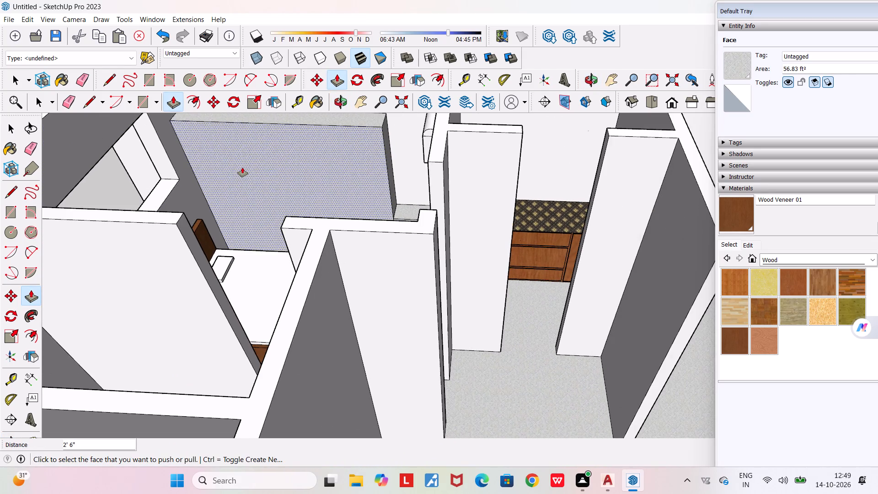
middle_drag(242, 167, 282, 189)
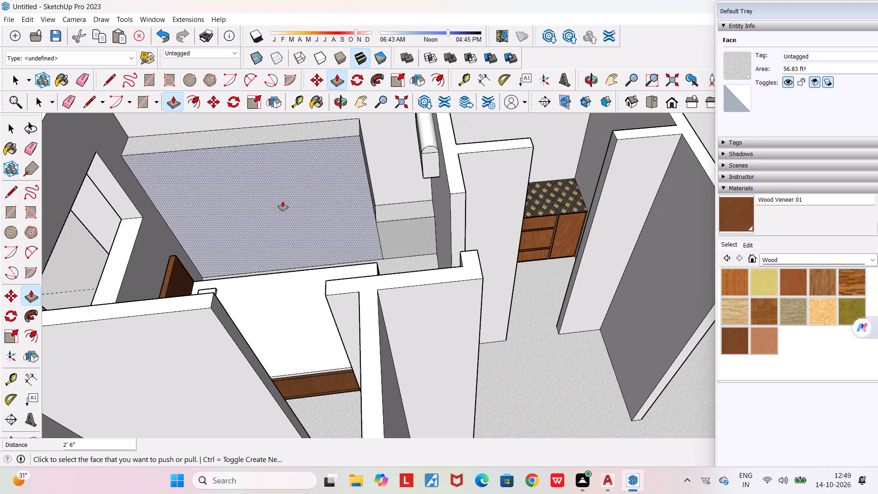
Place a horizontal guide 8" below the top edge of the low block's front face.
scroll(410, 225, up, 4)
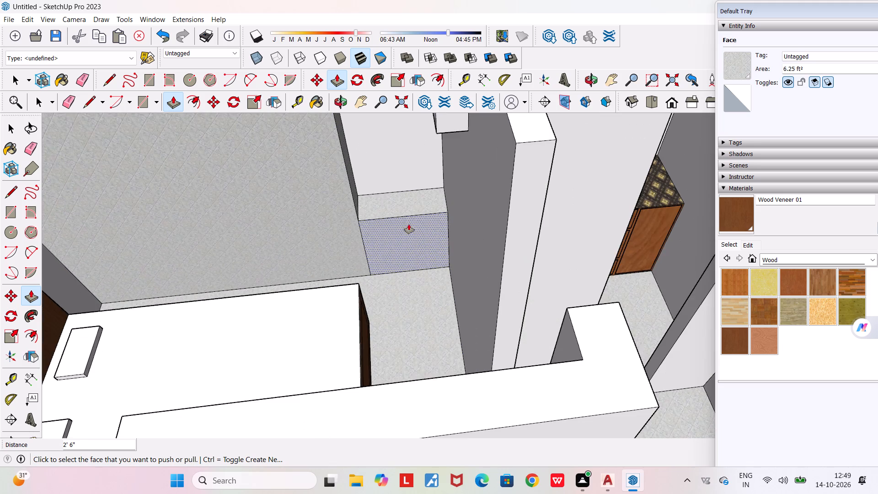
middle_drag(401, 209, 418, 234)
scroll(415, 233, up, 4)
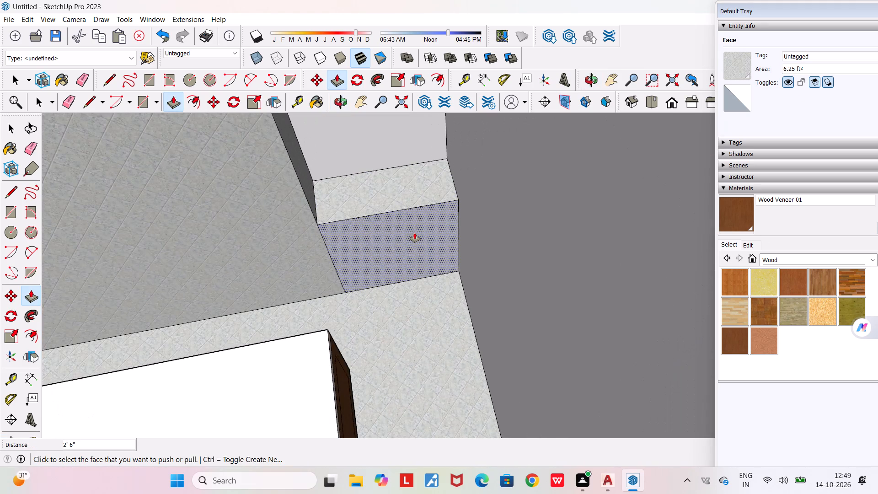
scroll(415, 233, up, 1)
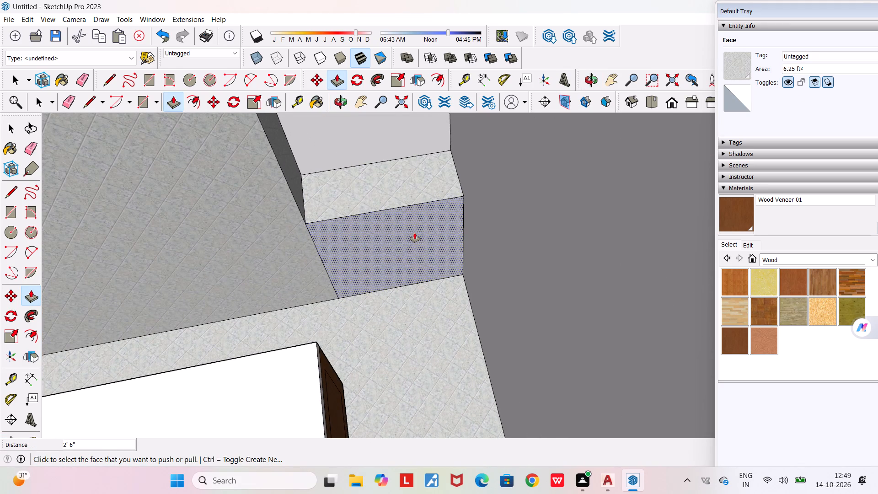
scroll(415, 233, up, 1)
middle_drag(415, 233, 393, 197)
key(space)
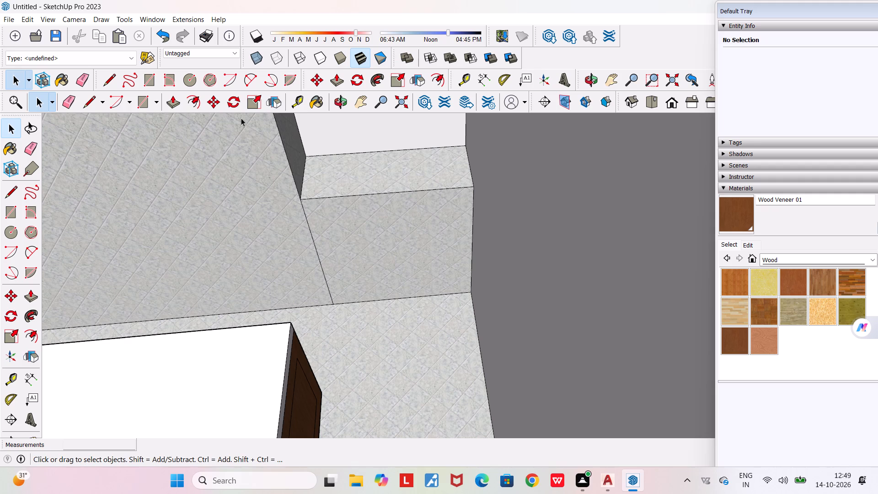
click(303, 98)
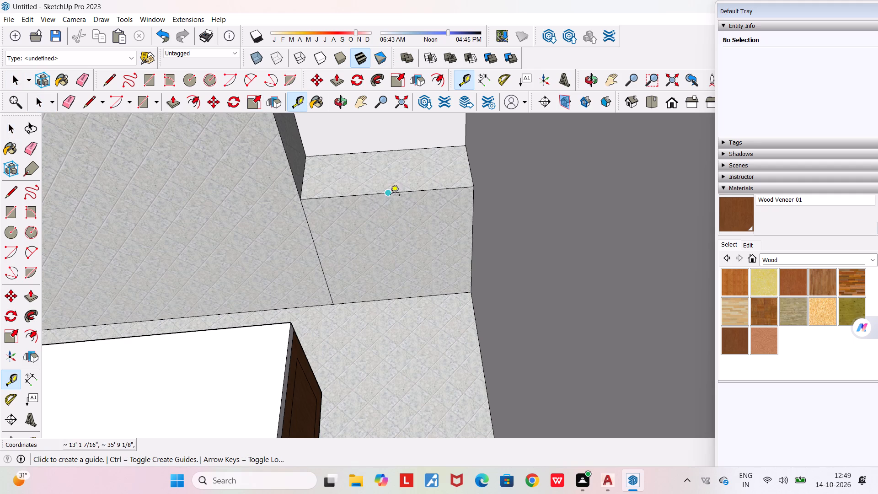
click(387, 193)
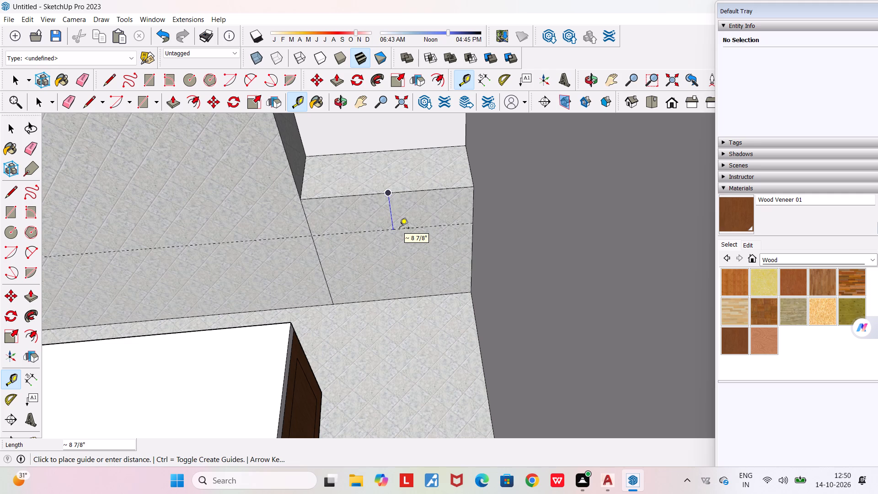
text(8")
key(Return)
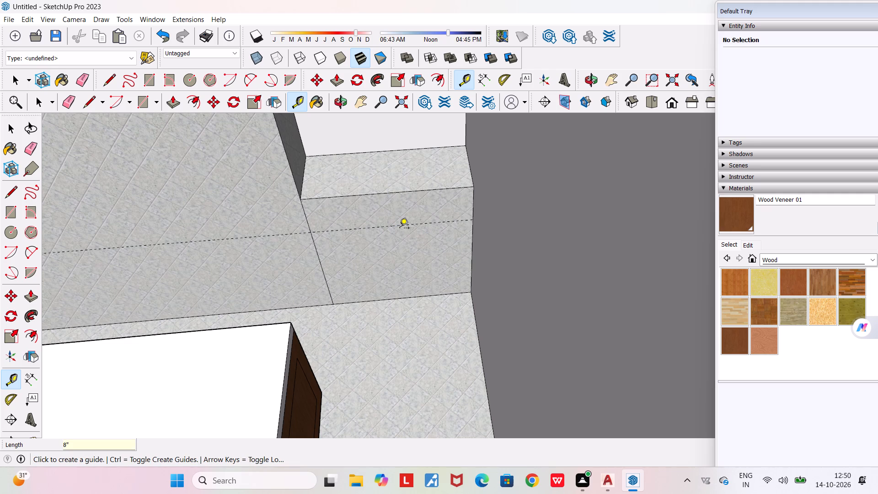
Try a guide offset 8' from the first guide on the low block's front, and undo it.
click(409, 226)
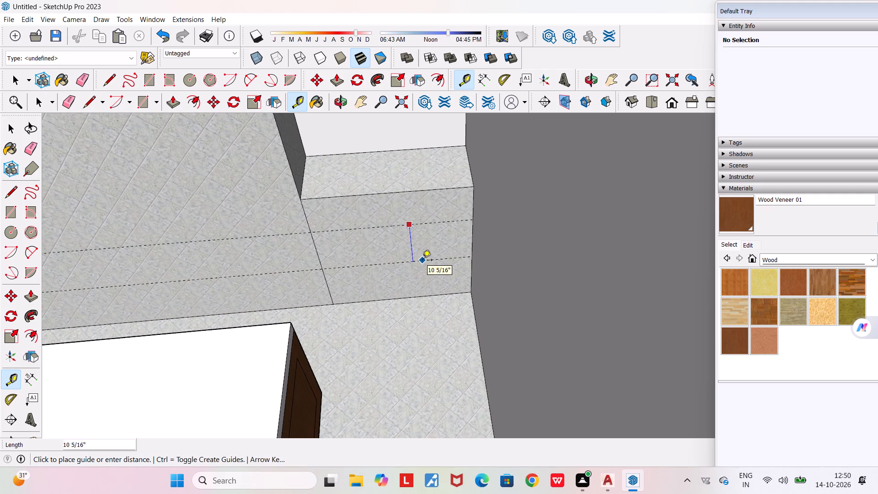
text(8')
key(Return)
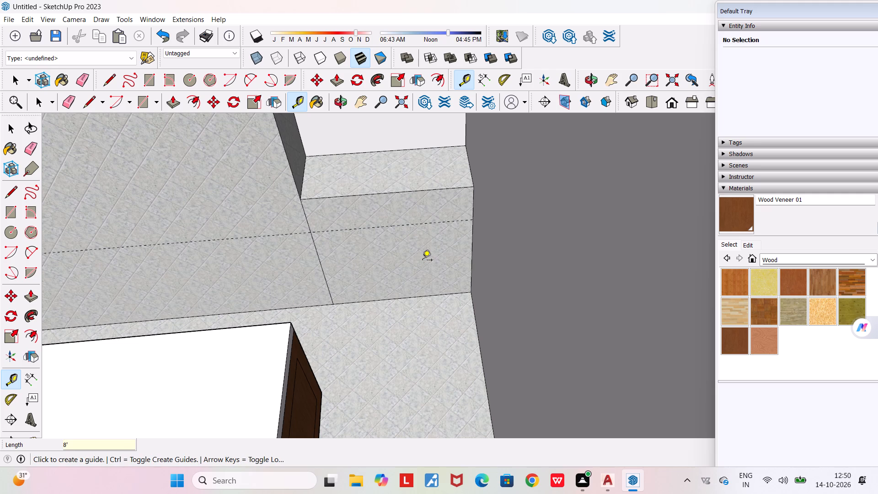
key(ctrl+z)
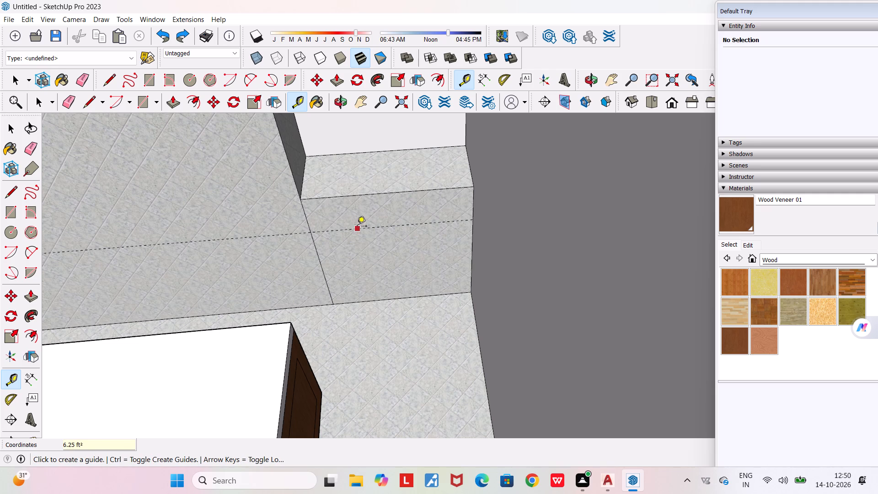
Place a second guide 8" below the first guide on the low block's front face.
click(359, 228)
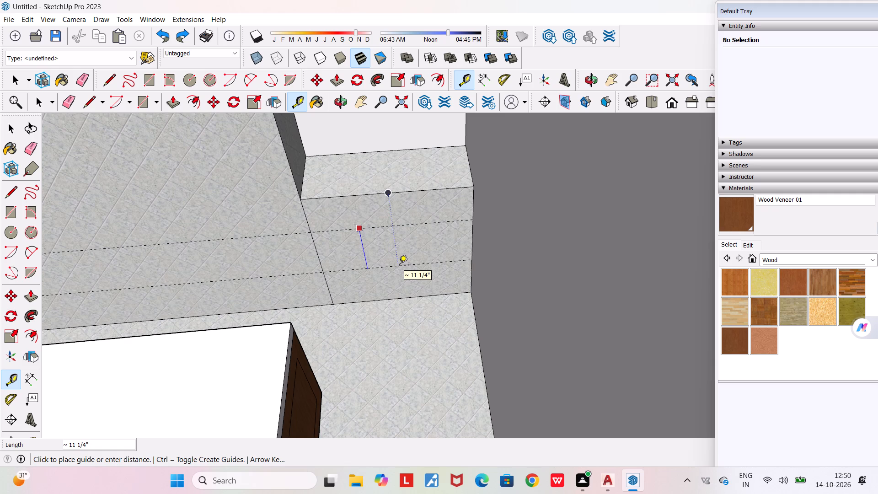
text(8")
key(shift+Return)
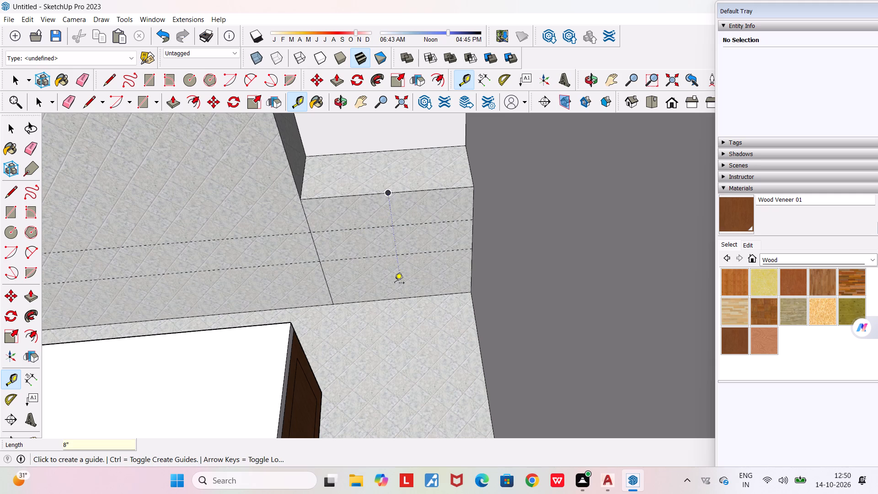
Place a guide 8" above the bottom edge of the low block's front face.
scroll(395, 284, up, 3)
click(385, 306)
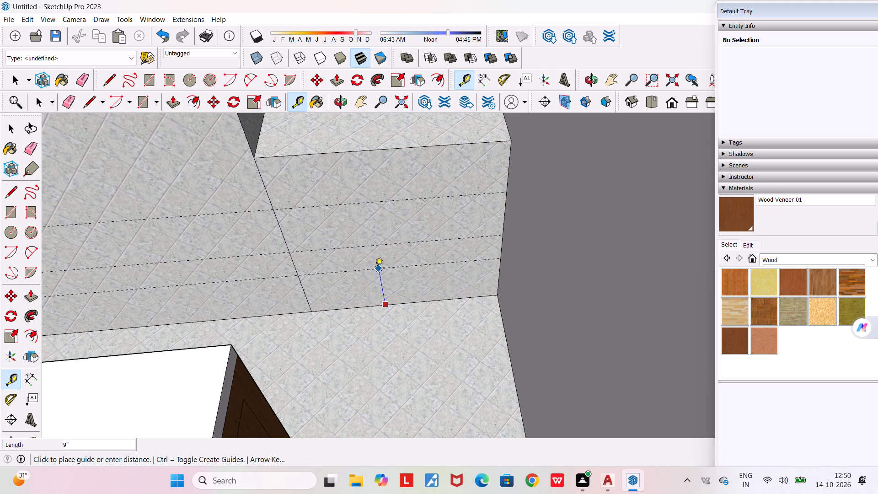
key(8)
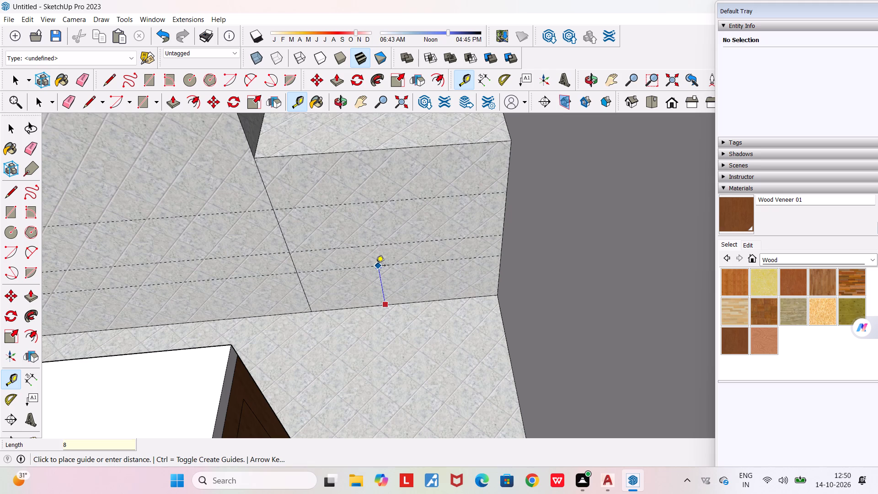
key(shift+quotedbl)
key(shift+Return)
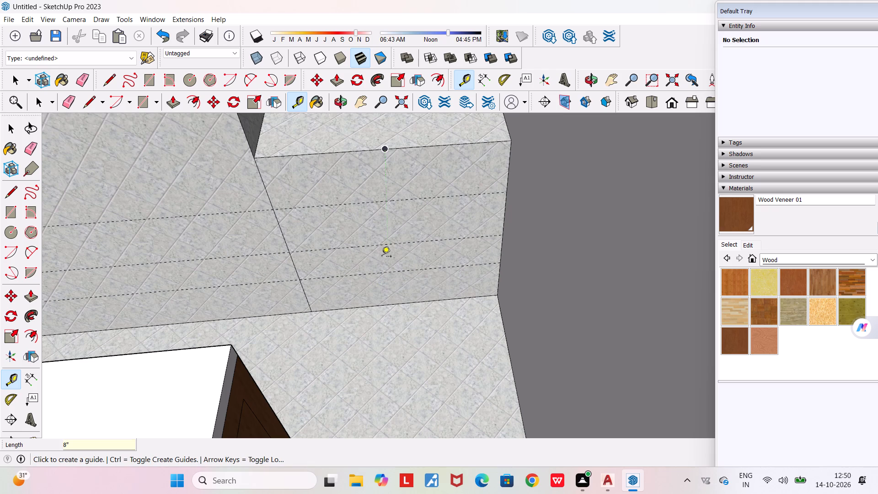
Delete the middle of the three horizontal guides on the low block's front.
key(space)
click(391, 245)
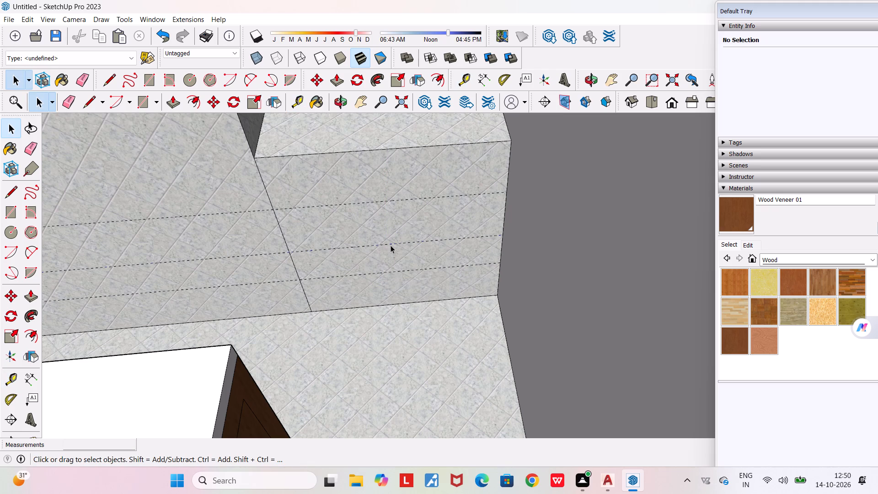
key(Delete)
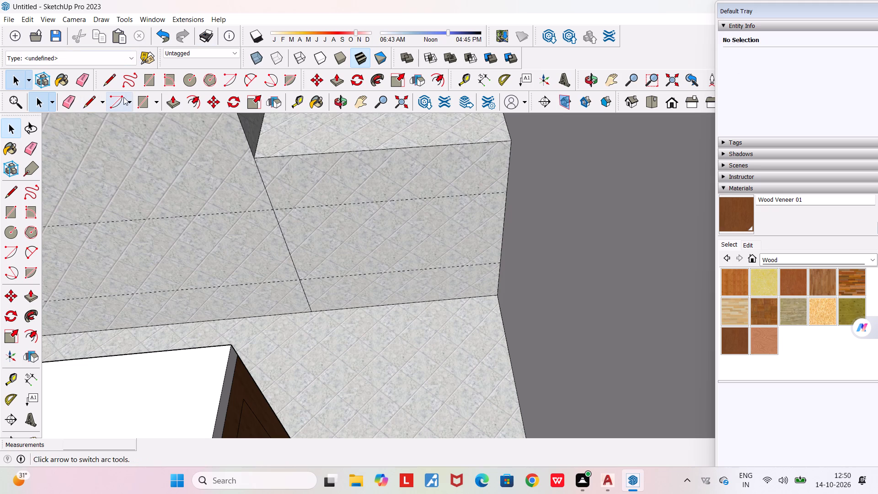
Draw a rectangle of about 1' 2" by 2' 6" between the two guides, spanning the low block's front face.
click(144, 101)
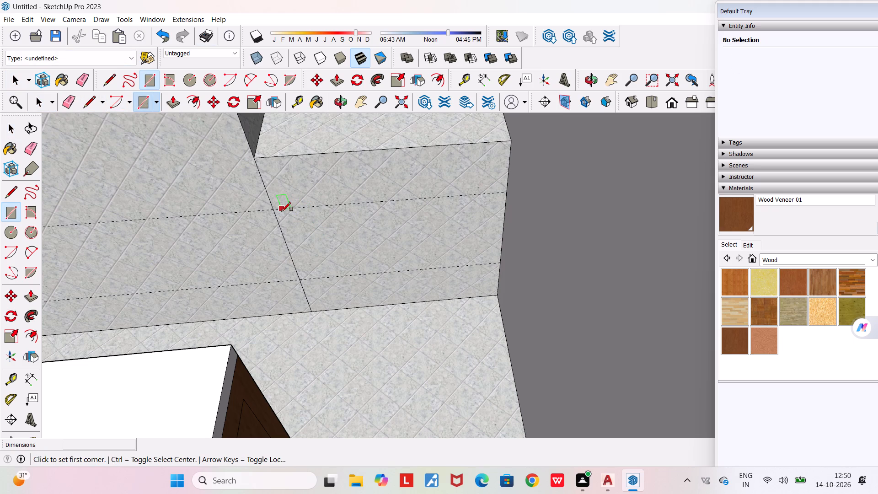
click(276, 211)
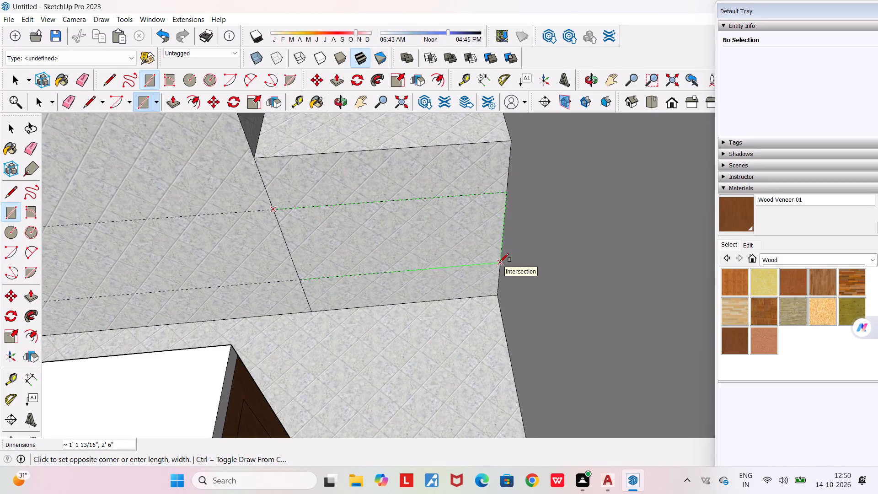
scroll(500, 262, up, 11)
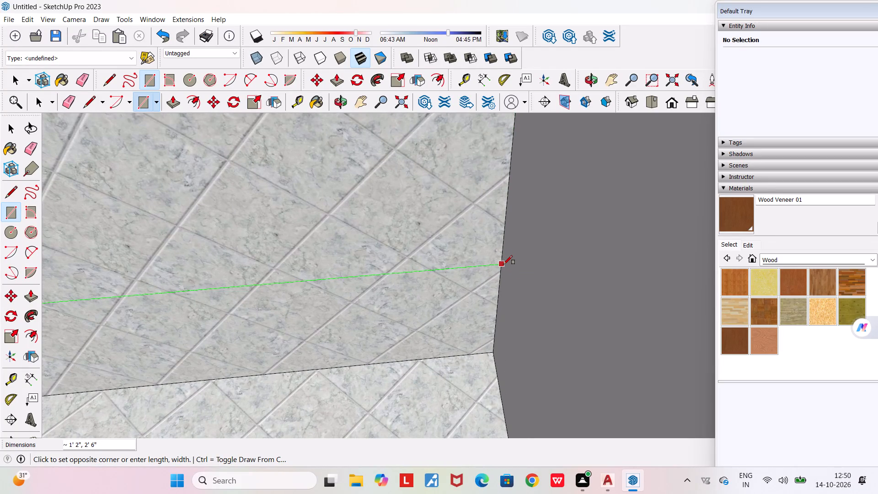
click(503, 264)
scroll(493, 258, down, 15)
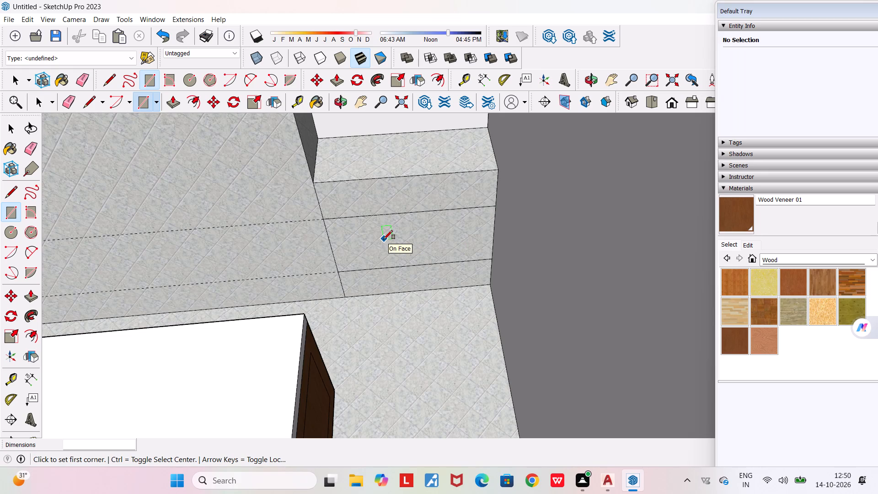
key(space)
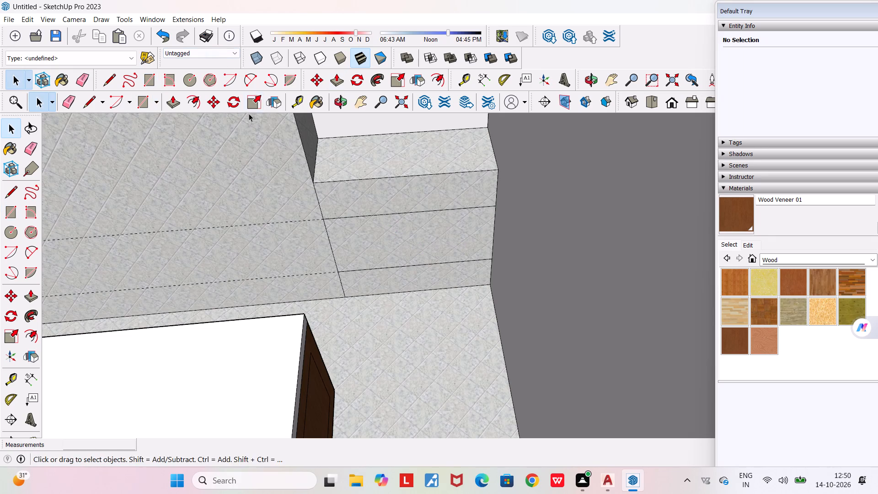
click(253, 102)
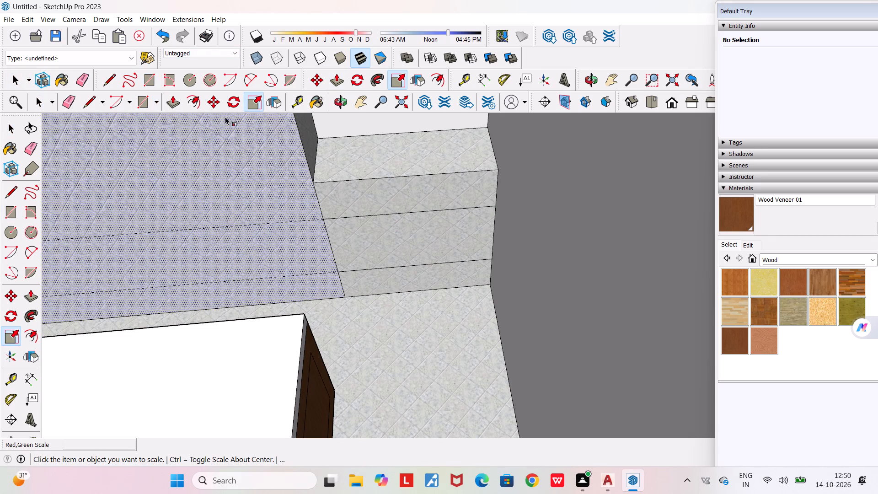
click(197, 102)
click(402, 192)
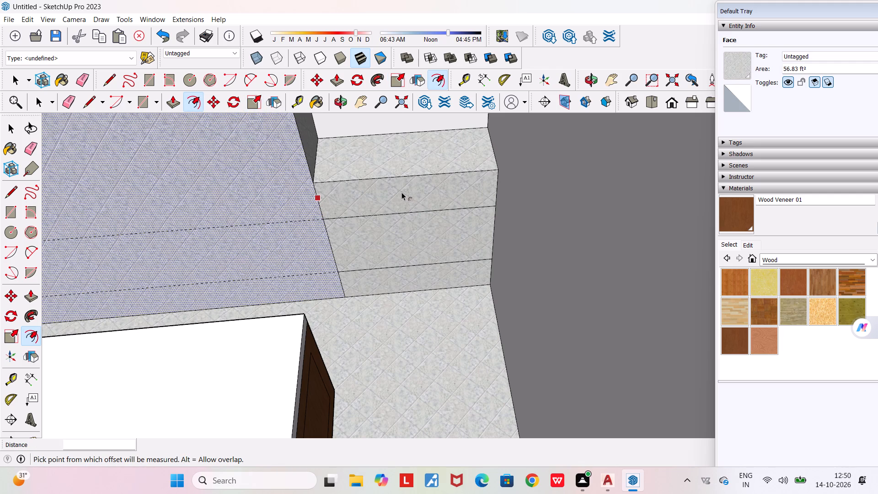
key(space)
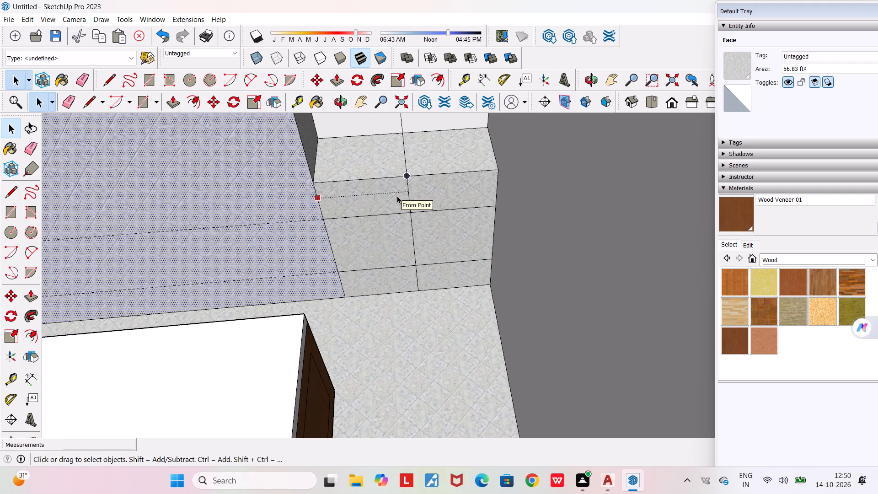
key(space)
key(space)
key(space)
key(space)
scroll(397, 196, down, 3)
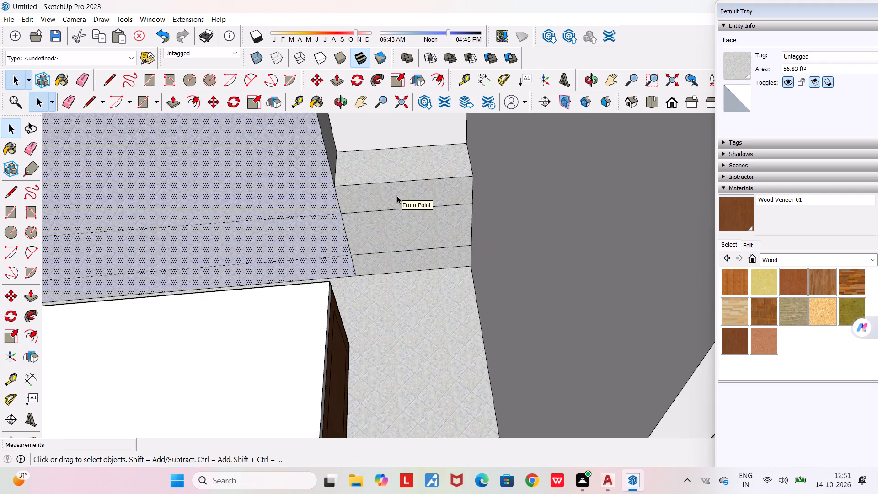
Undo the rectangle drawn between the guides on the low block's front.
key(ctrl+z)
Draw a 1' 2" by 2' 6" rectangle across the low block's front face, snapping its corners to the two guides' intersections with the side edges.
scroll(397, 196, down, 18)
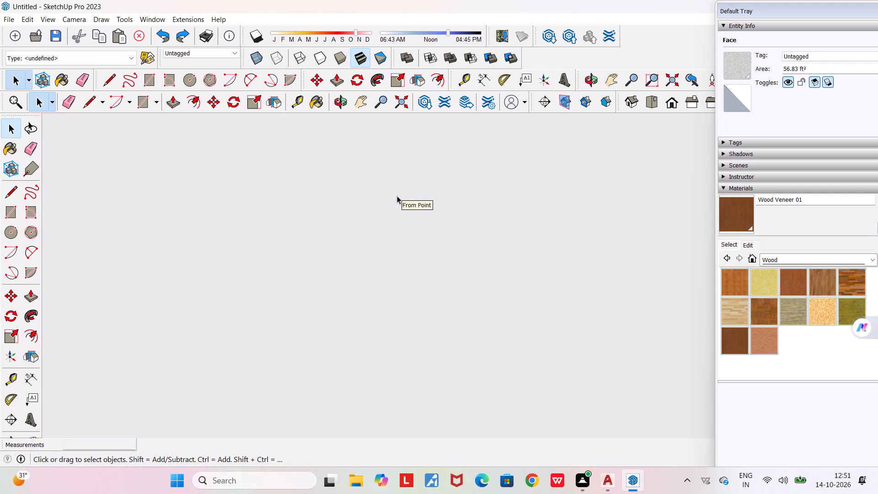
scroll(397, 196, down, 9)
scroll(397, 196, down, 20)
scroll(397, 196, down, 3)
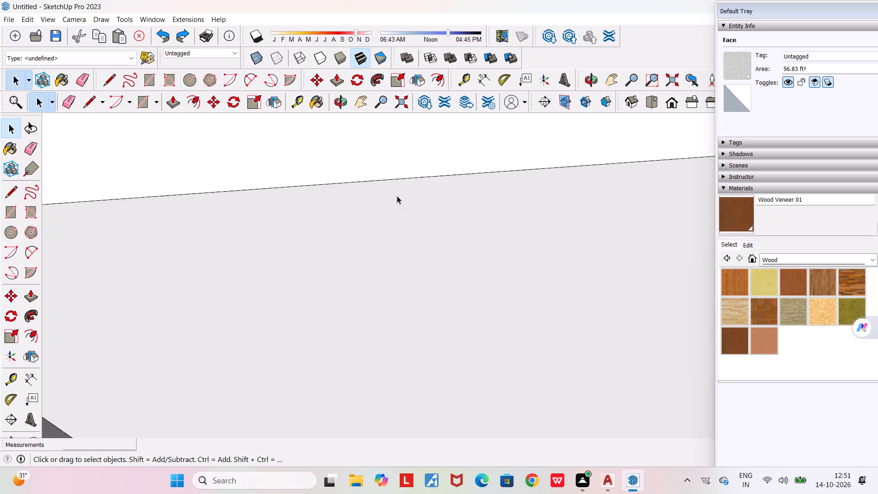
scroll(397, 196, down, 20)
scroll(397, 196, down, 20)
scroll(397, 196, down, 3)
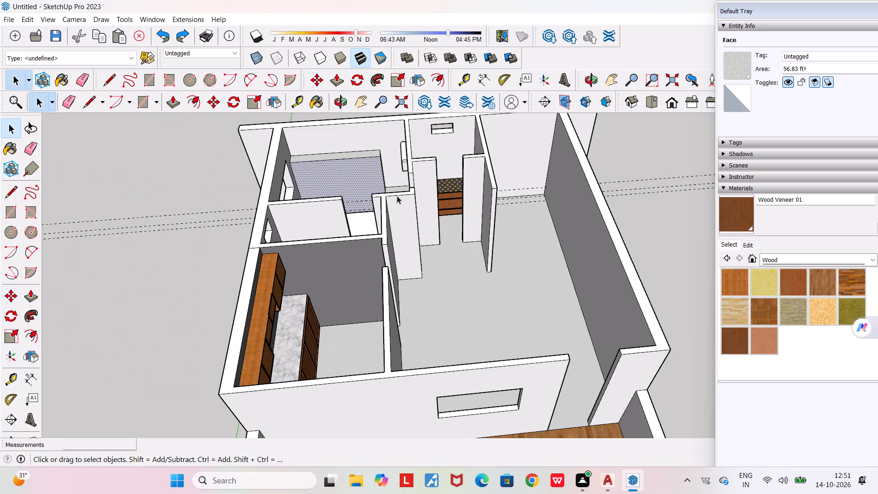
click(120, 124)
scroll(384, 192, up, 3)
scroll(425, 177, up, 2)
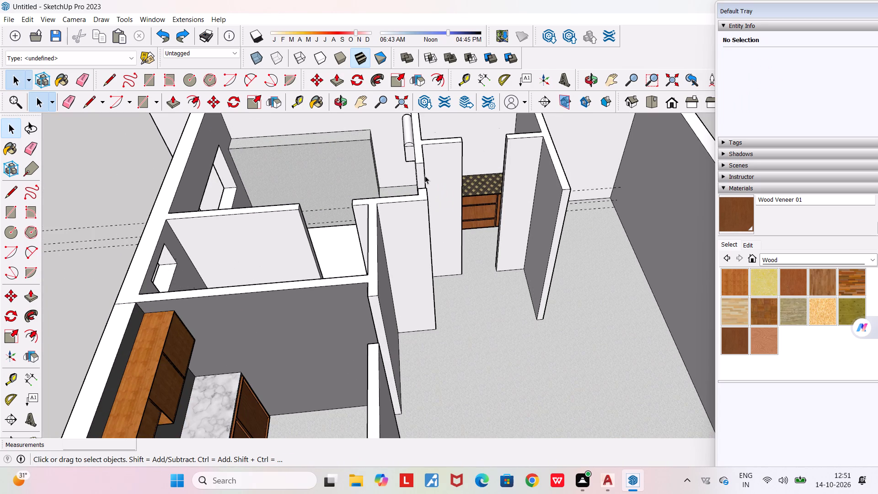
scroll(399, 192, up, 8)
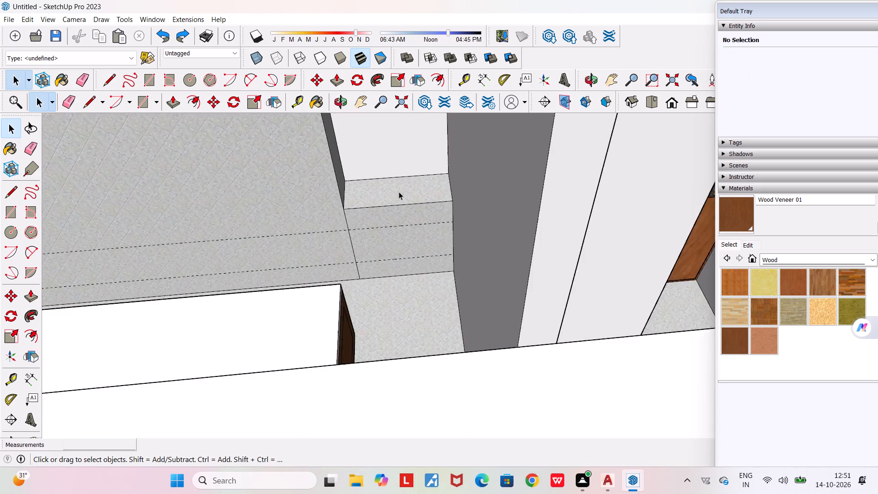
scroll(399, 192, up, 6)
scroll(412, 252, up, 2)
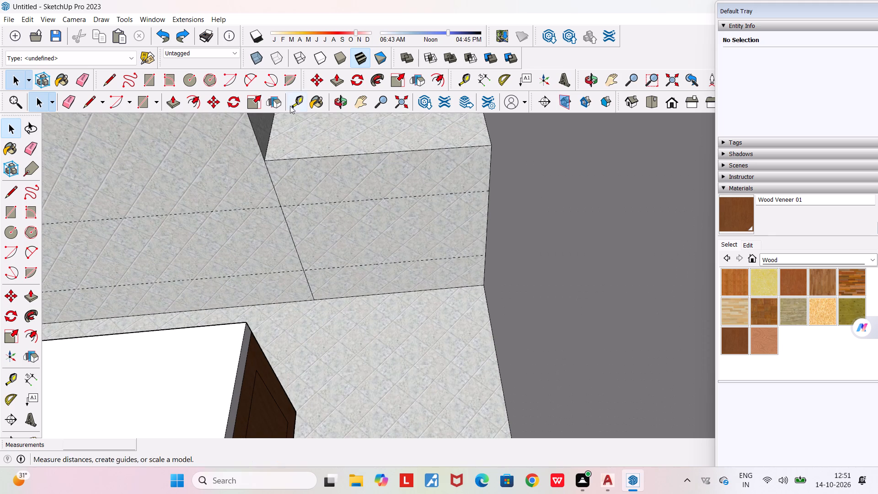
click(143, 101)
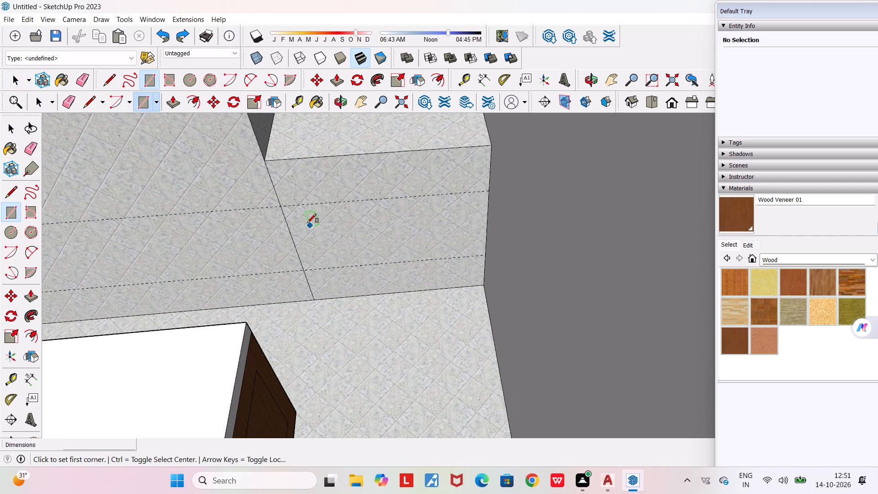
click(282, 206)
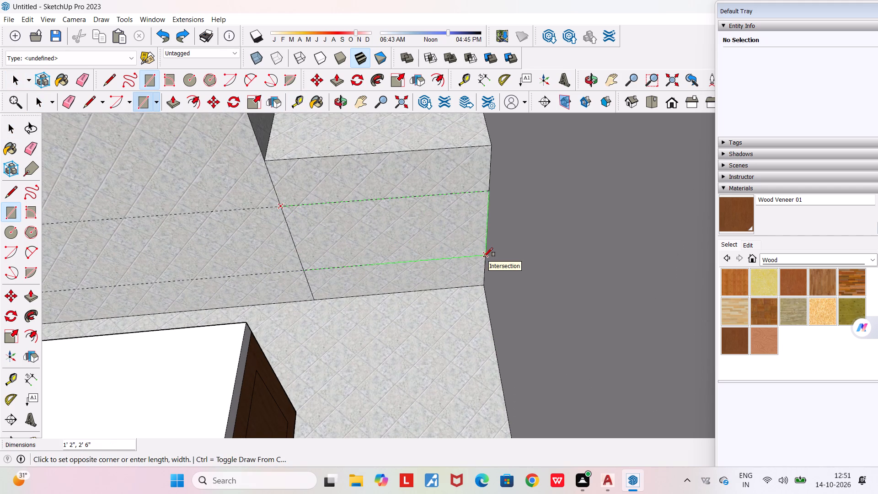
click(484, 257)
key(space)
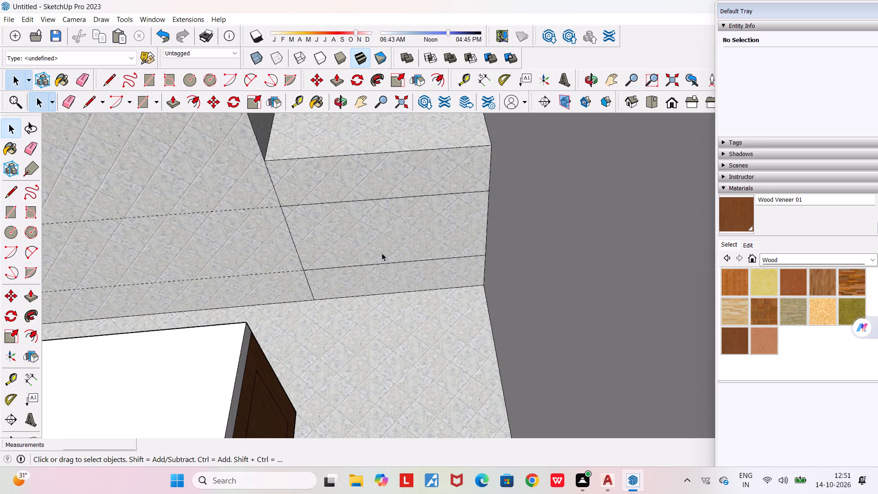
Offset the outlines of the low block's three front bands inward by about 1/4", 3/16" and 5/16" from top to bottom.
key(space)
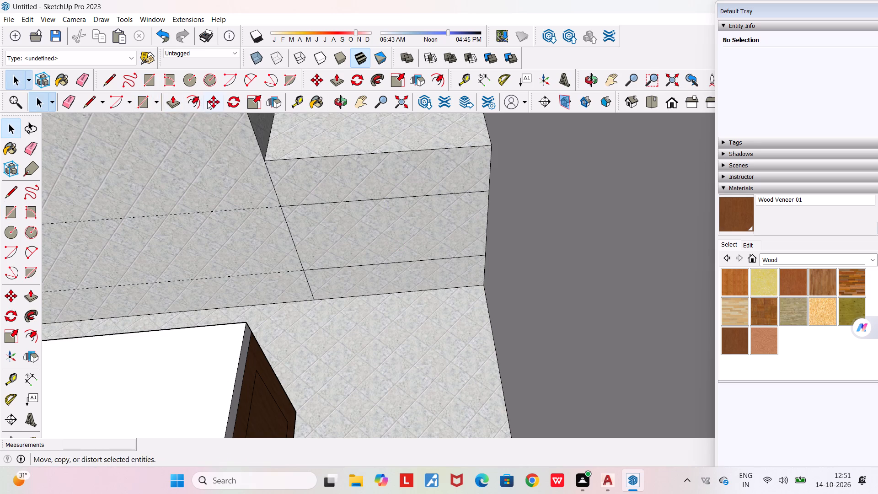
click(188, 103)
click(341, 183)
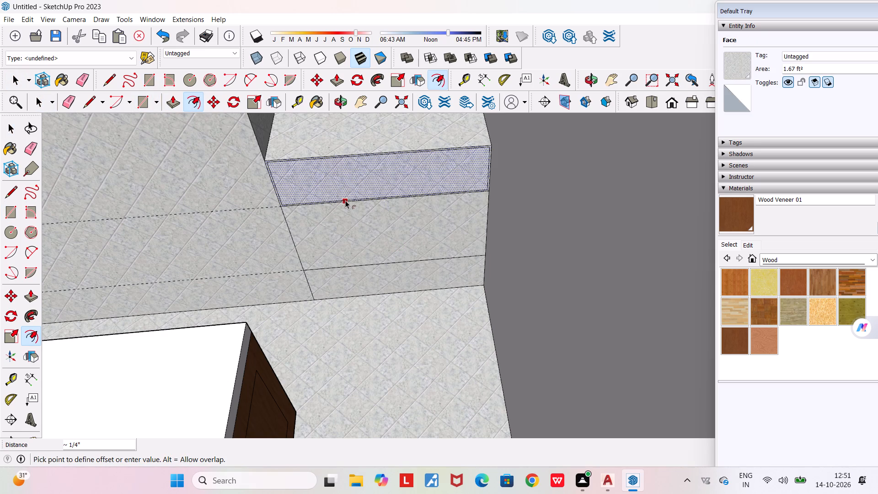
click(345, 200)
click(349, 222)
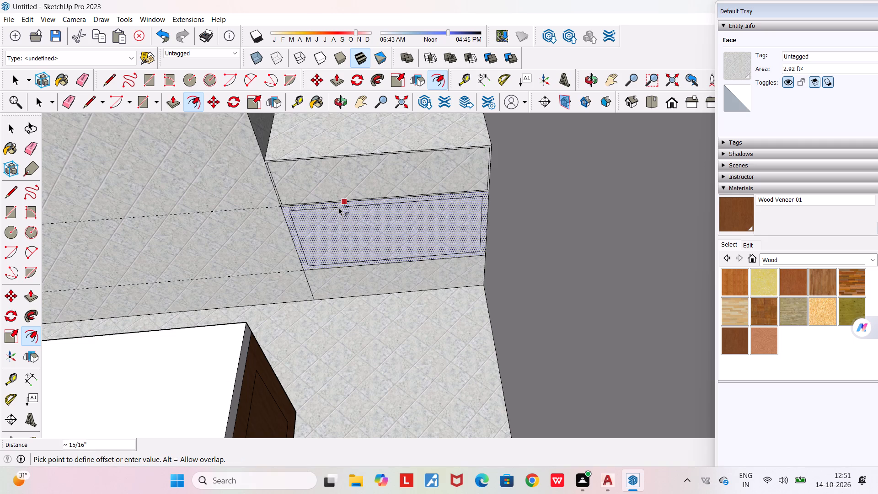
scroll(334, 204, up, 7)
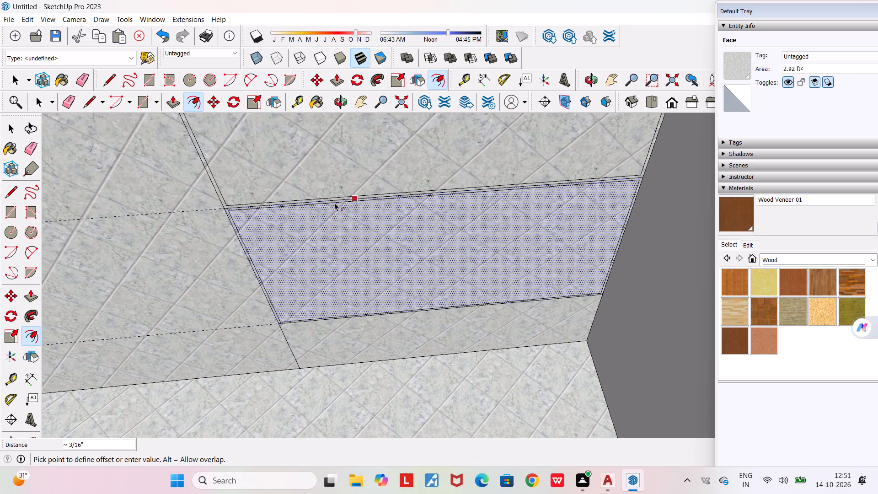
click(334, 203)
click(334, 326)
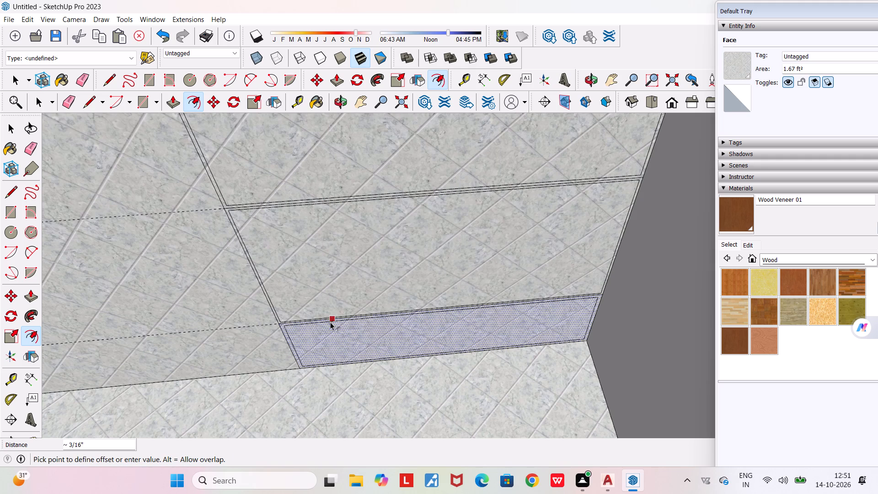
scroll(328, 322, up, 2)
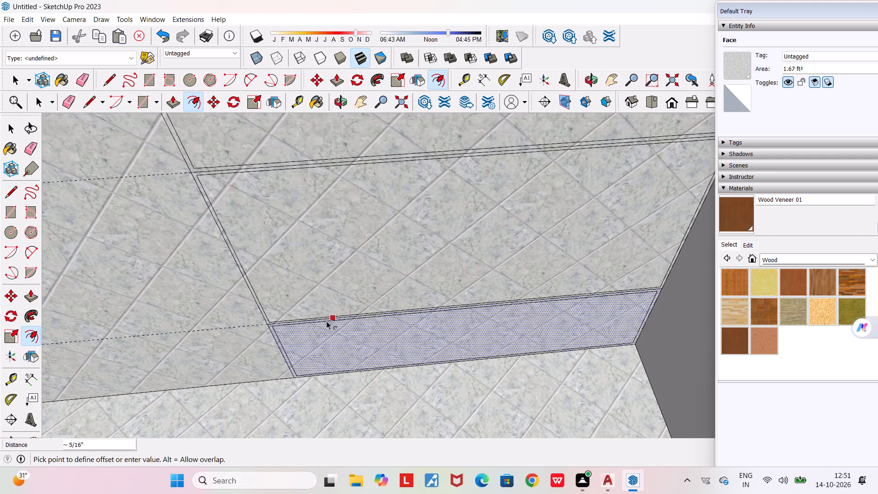
click(327, 321)
scroll(327, 321, down, 2)
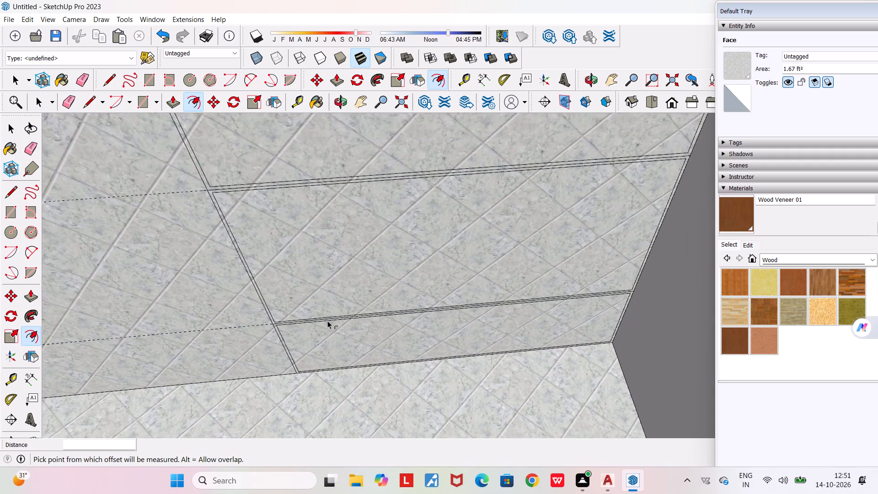
scroll(327, 321, down, 9)
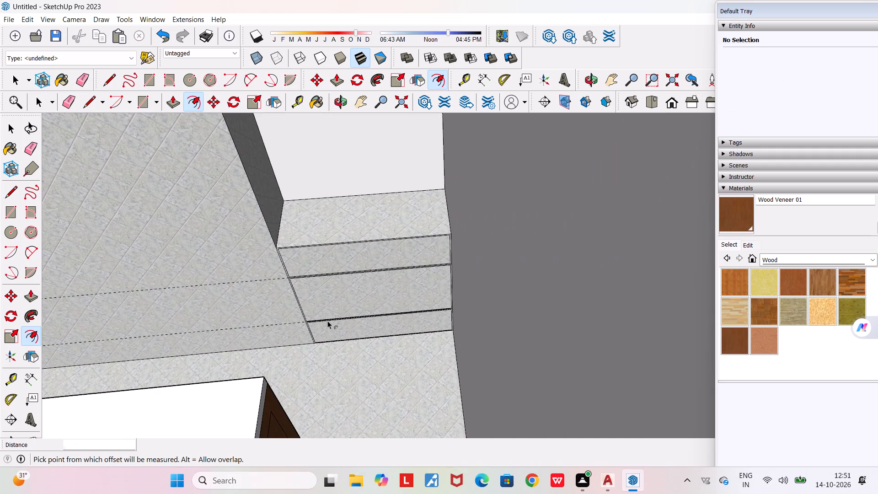
key(space)
Examine the offset outlines on the low block's front bands up close and from a distance.
scroll(323, 294, up, 17)
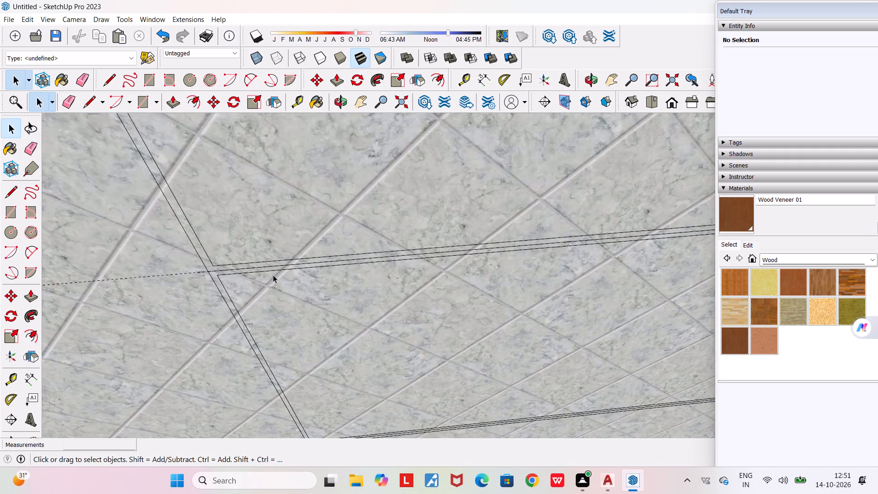
scroll(273, 275, down, 3)
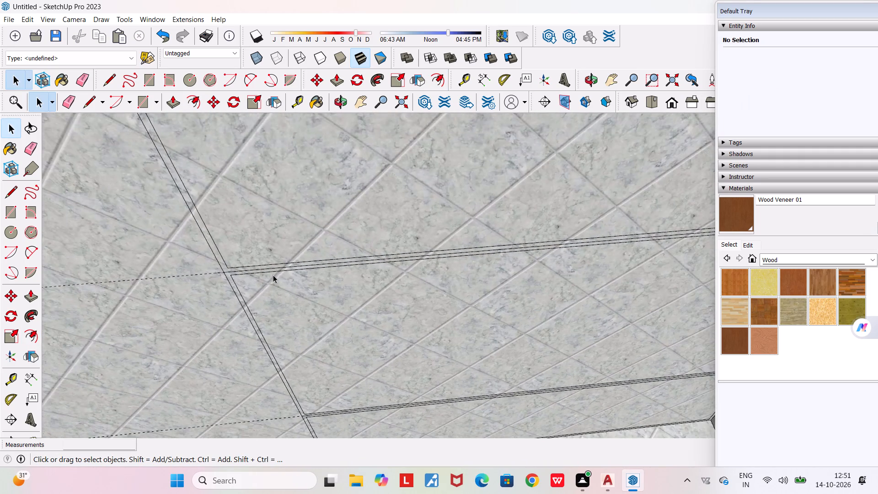
scroll(273, 275, down, 17)
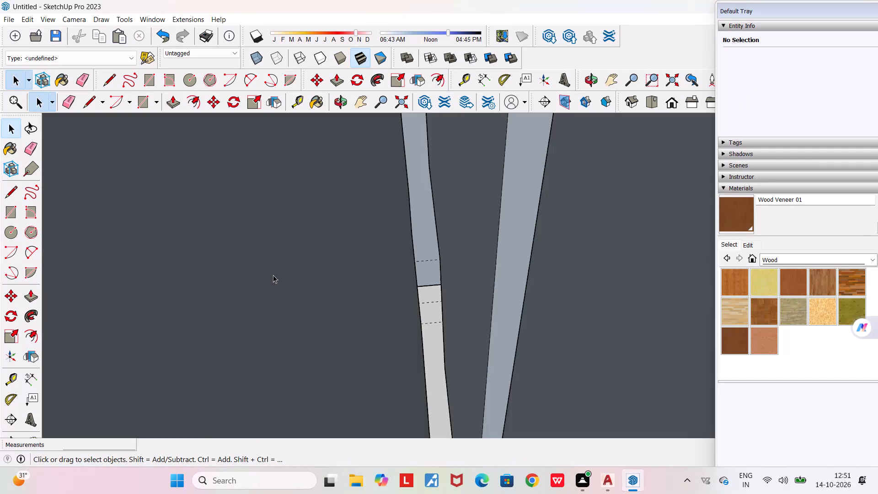
scroll(273, 275, down, 1)
middle_drag(273, 275, 337, 259)
scroll(337, 259, down, 9)
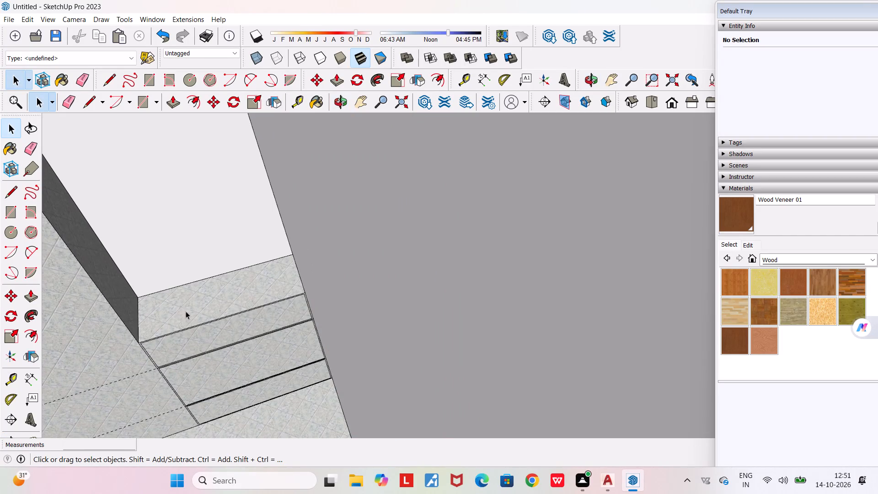
middle_drag(171, 313, 172, 292)
scroll(172, 292, down, 5)
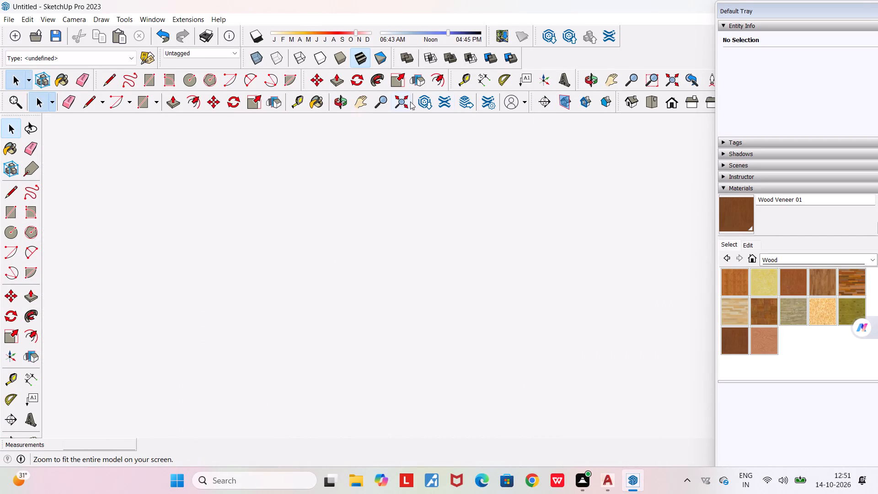
Examine the whole house model and the rear corner bedroom with its built-in blocks and bed from several angles.
click(406, 102)
middle_drag(403, 188, 353, 213)
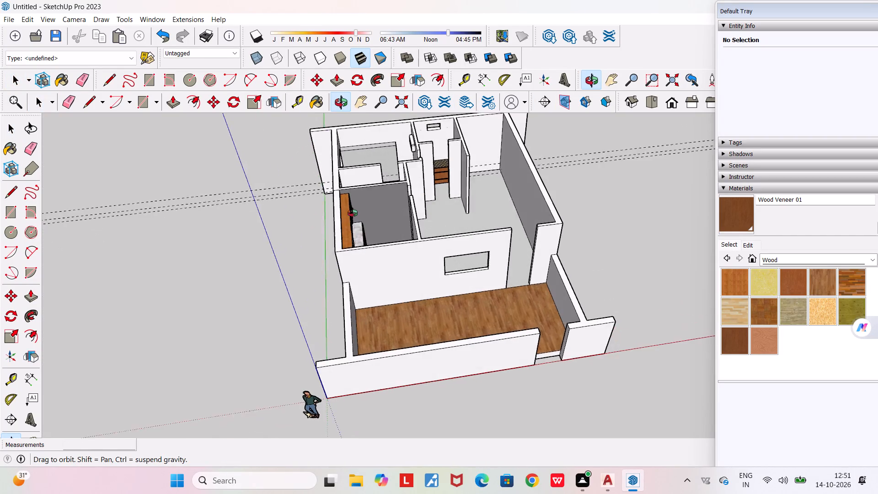
middle_drag(353, 213, 333, 253)
scroll(368, 140, up, 9)
middle_drag(377, 173, 358, 216)
scroll(371, 165, up, 2)
middle_drag(361, 159, 351, 103)
scroll(352, 104, down, 2)
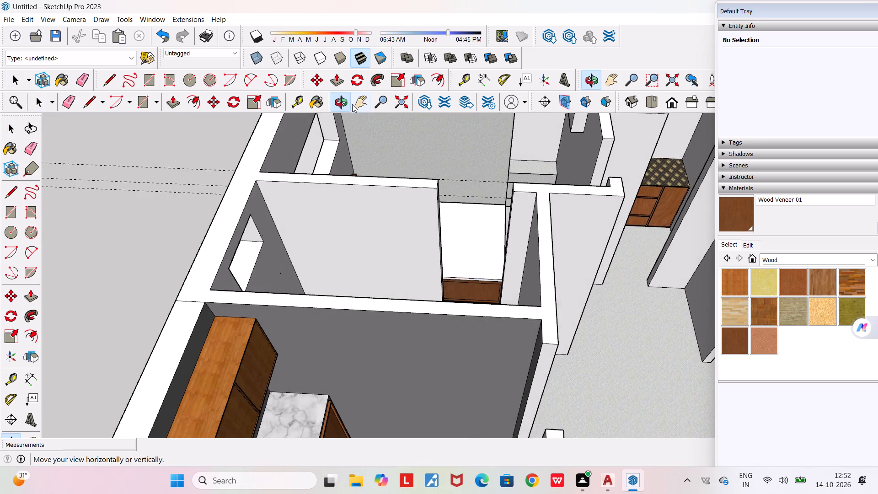
scroll(352, 104, down, 2)
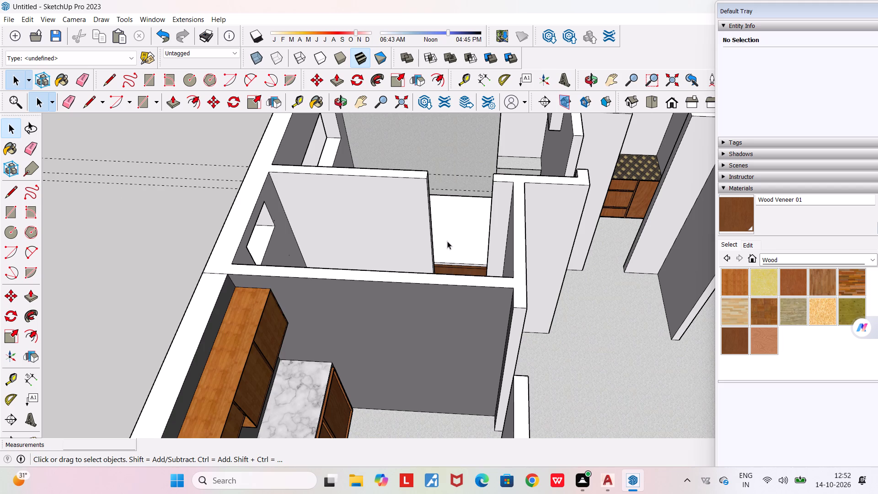
scroll(447, 241, down, 10)
middle_drag(502, 275, 416, 281)
scroll(463, 209, up, 7)
middle_drag(382, 278, 475, 295)
scroll(454, 223, up, 4)
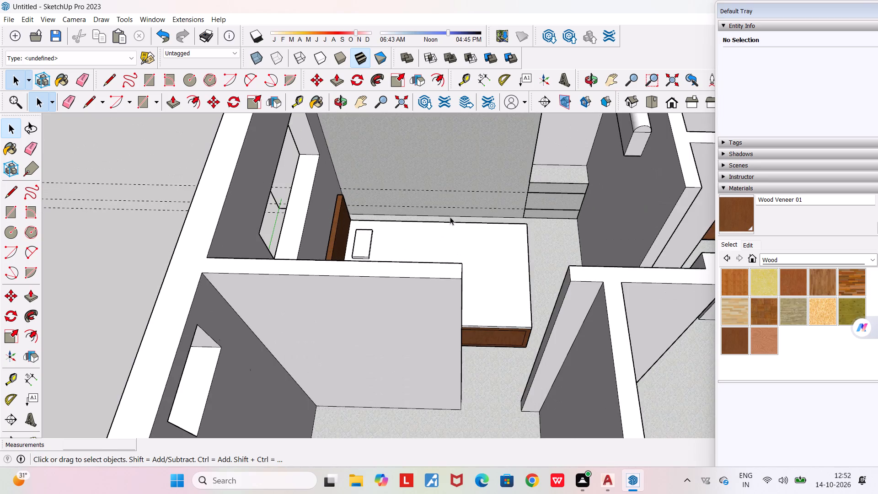
middle_drag(441, 211, 591, 239)
middle_drag(404, 200, 341, 160)
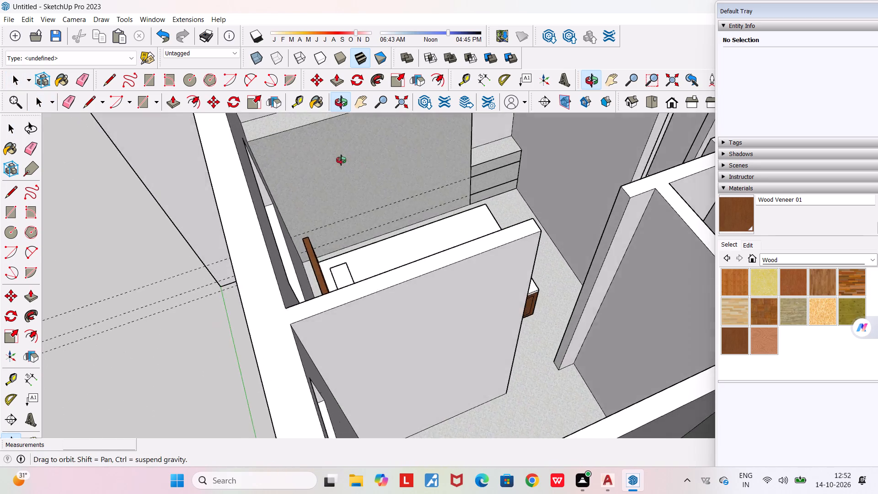
middle_drag(341, 160, 331, 155)
scroll(331, 156, down, 6)
middle_drag(597, 271, 504, 291)
scroll(504, 291, down, 3)
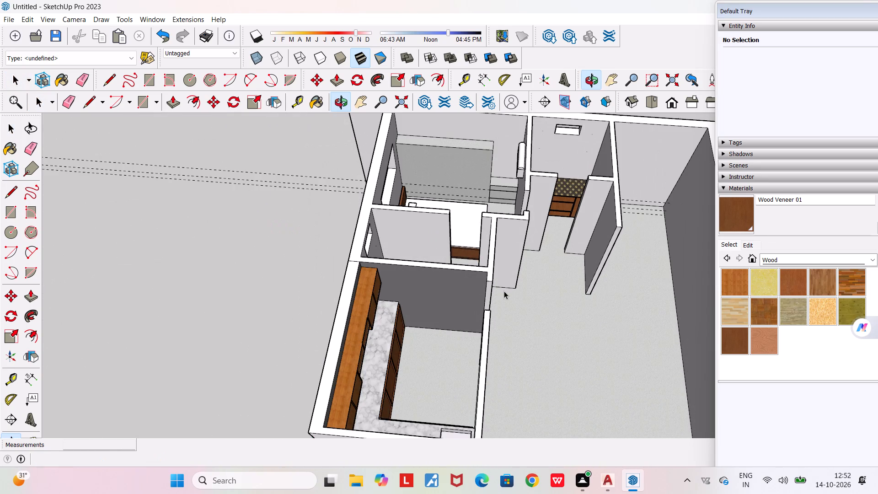
middle_drag(471, 146, 575, 188)
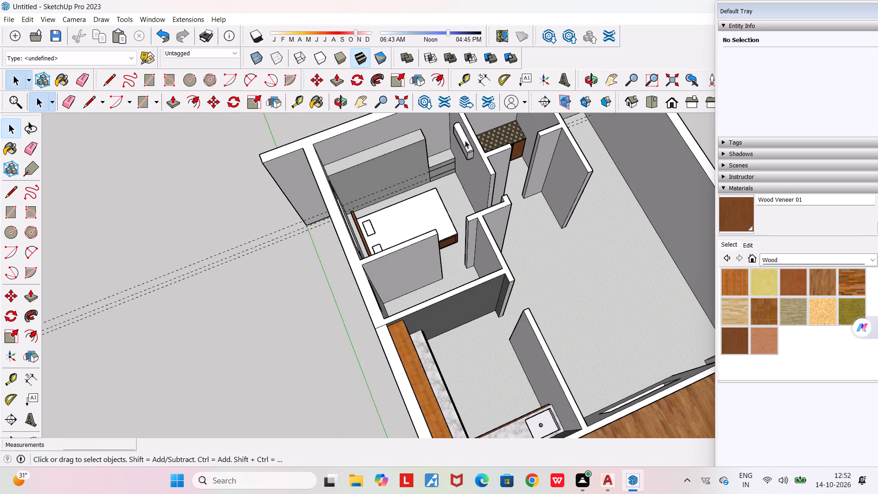
middle_drag(465, 140, 420, 114)
scroll(420, 114, down, 7)
middle_drag(518, 256, 428, 306)
scroll(428, 307, down, 4)
middle_drag(464, 134, 557, 113)
scroll(545, 116, down, 2)
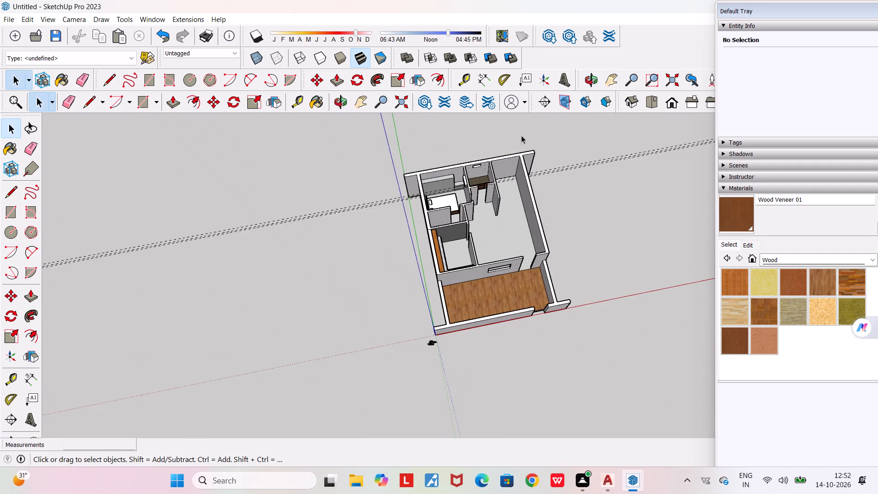
scroll(499, 147, up, 8)
scroll(441, 177, up, 3)
scroll(317, 224, up, 4)
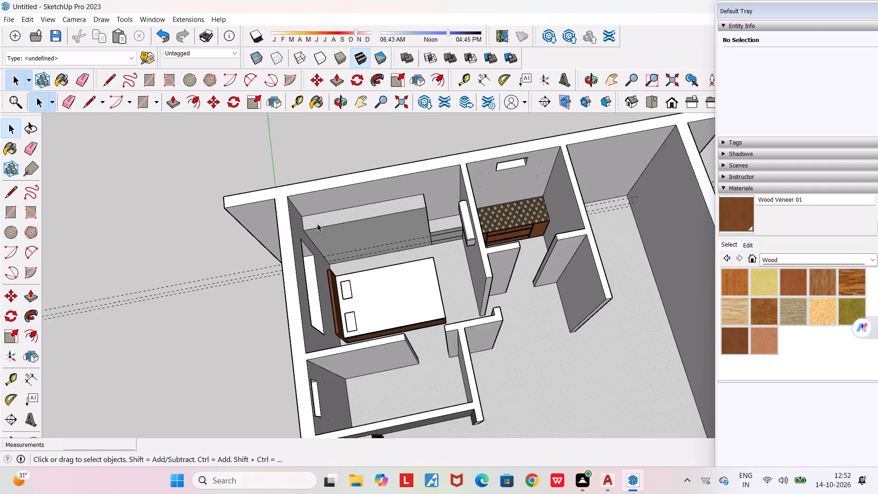
Erase the remaining horizontal guides across the bedroom's tall block and outside the side wall.
middle_drag(354, 246, 367, 146)
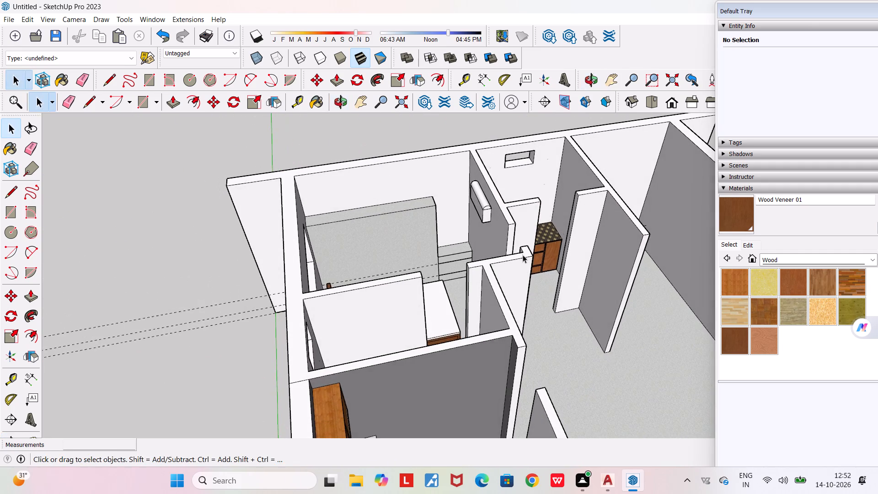
middle_drag(523, 255, 399, 261)
scroll(390, 230, up, 5)
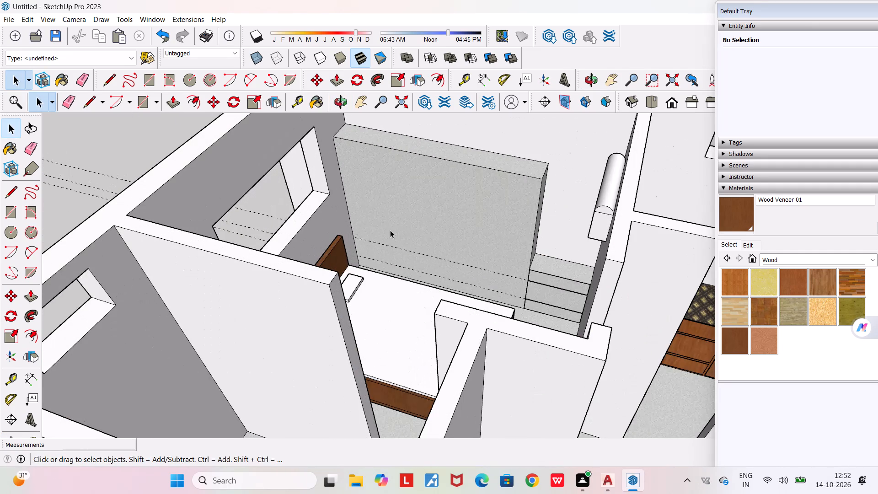
scroll(445, 298, up, 3)
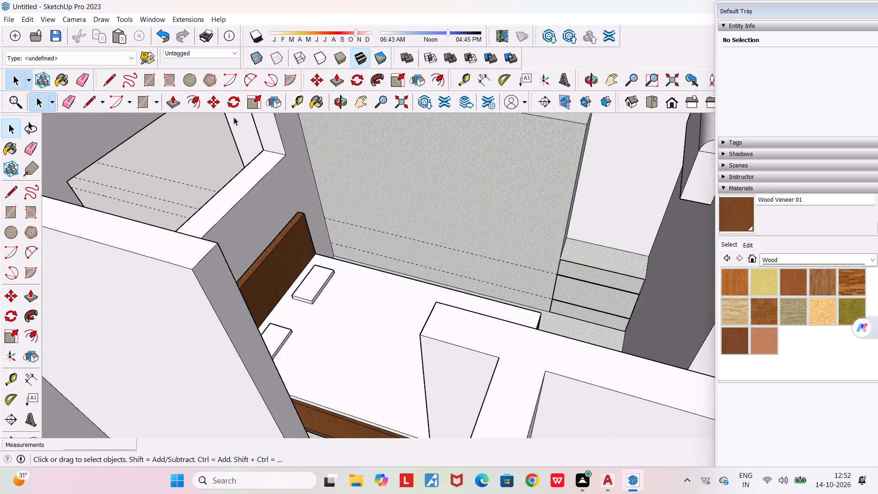
click(88, 81)
drag(507, 242, 509, 254)
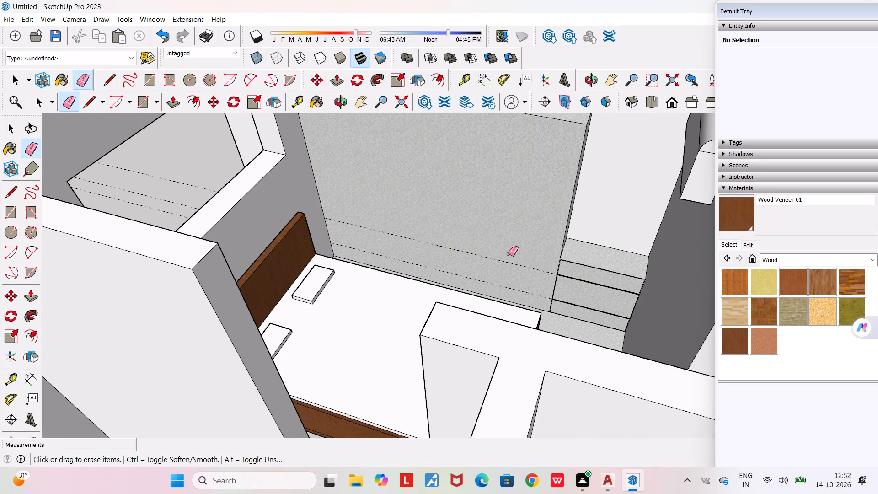
drag(509, 254, 512, 290)
scroll(512, 290, down, 4)
middle_drag(512, 290, 515, 290)
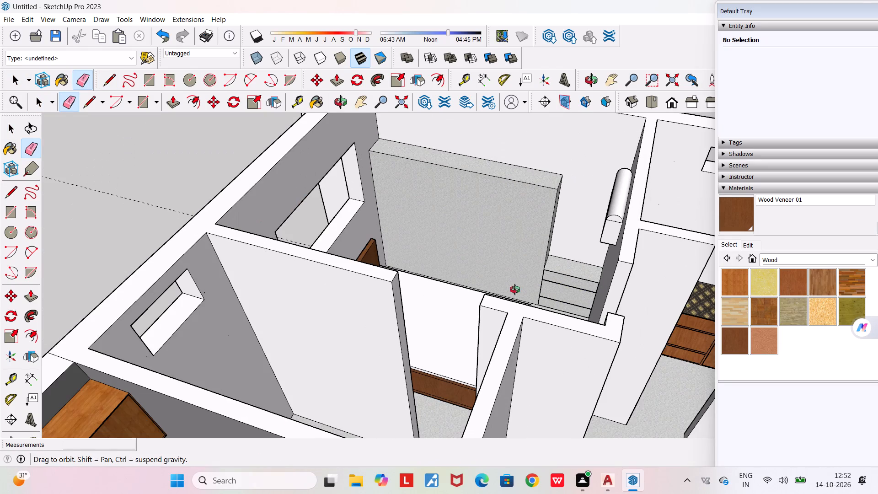
middle_drag(515, 290, 562, 274)
drag(86, 243, 118, 321)
Place a vertical guide on the tall block's front face, 2.5' in from its edge on the headboard side.
scroll(111, 295, down, 6)
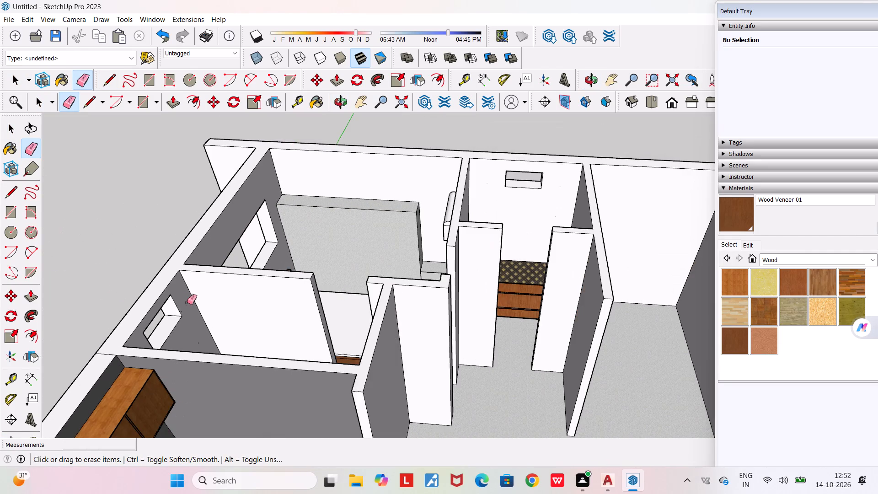
scroll(238, 269, up, 5)
middle_drag(475, 263, 555, 268)
scroll(410, 274, up, 5)
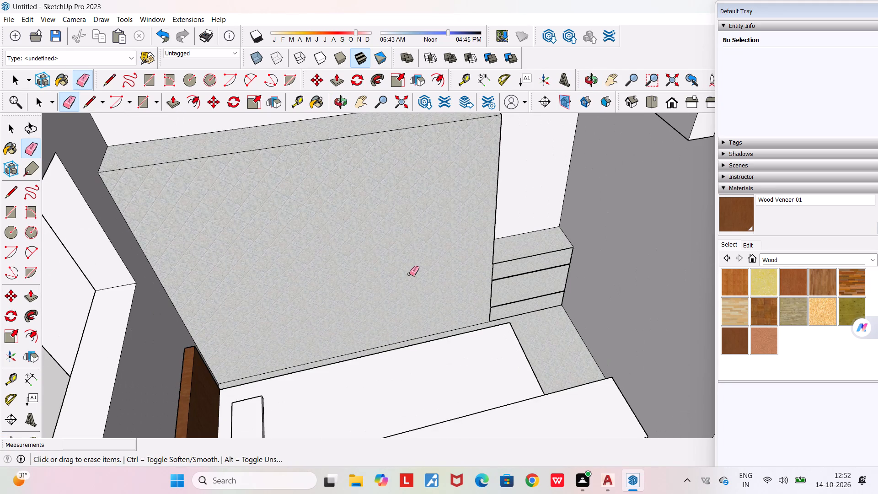
key(space)
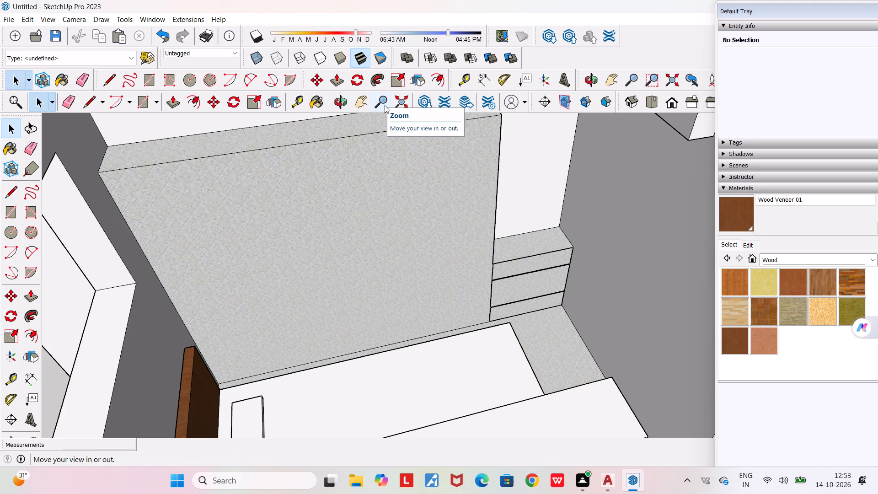
click(294, 97)
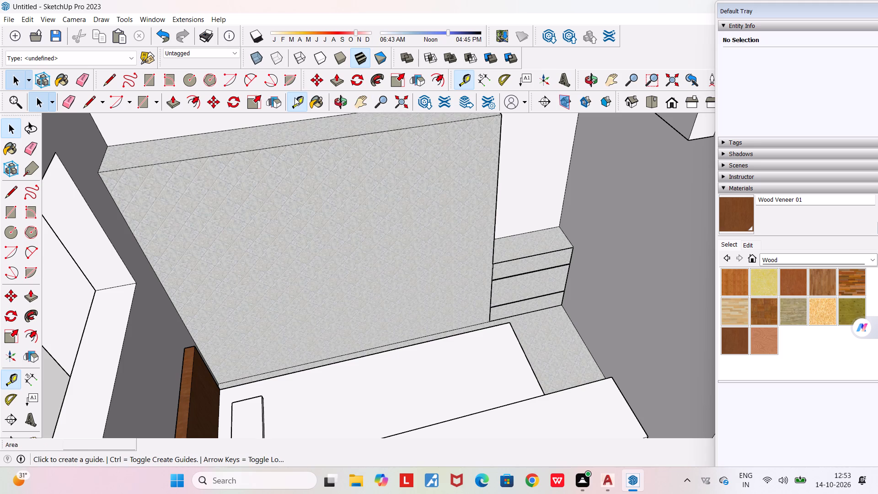
click(164, 290)
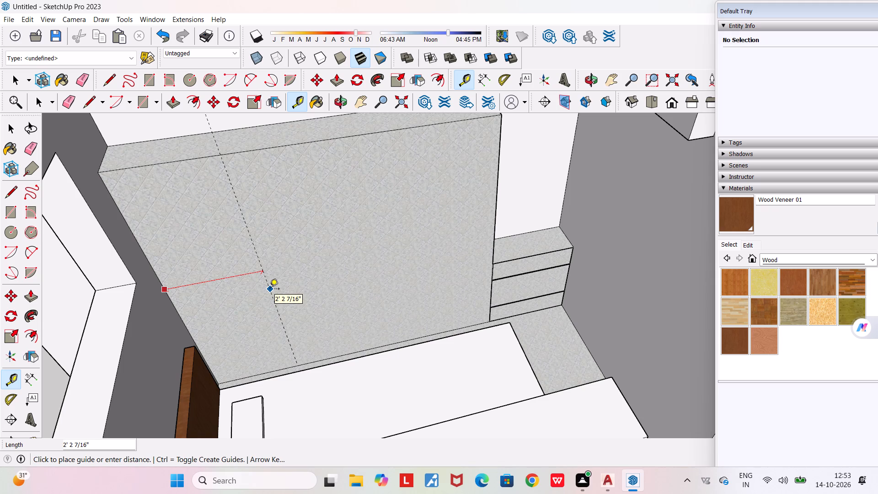
text(2.5')
key(Return)
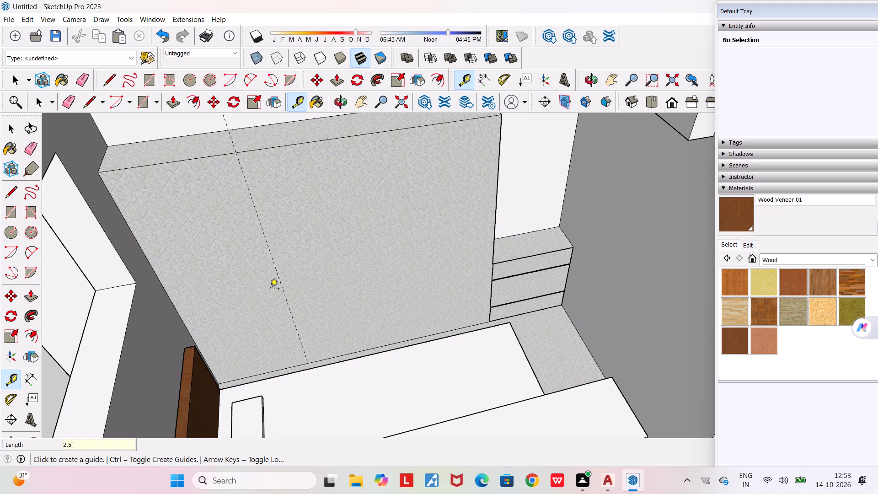
Place a second vertical guide on the tall block's front face, 2.5' in from its edge beside the low block.
click(497, 215)
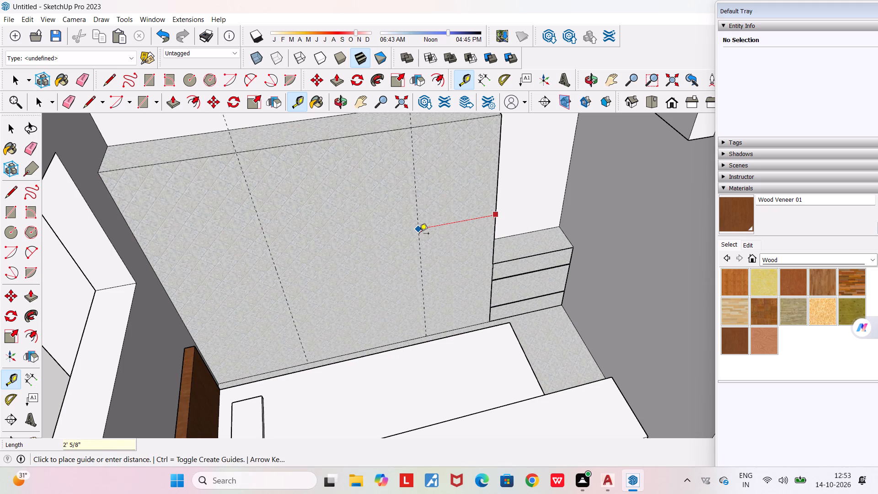
text(2.5)
key(apostrophe)
key(Return)
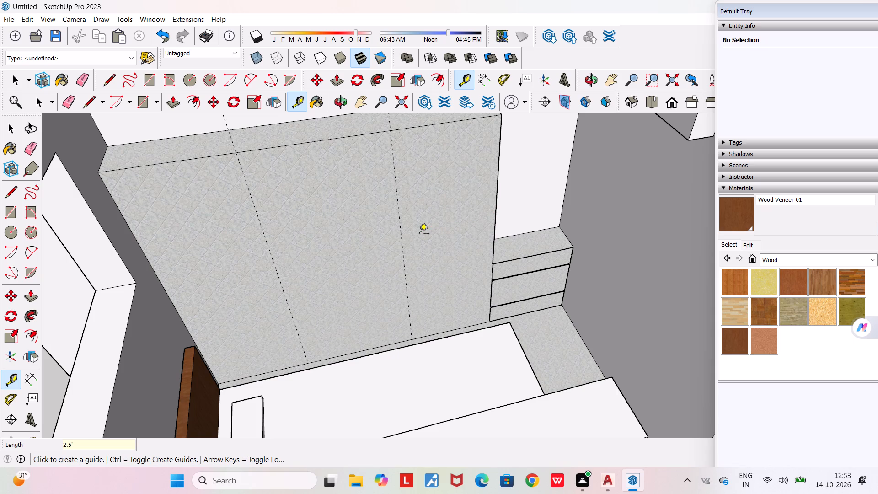
Draw a full-height rectangle between the two guides on the tall block's front, about 3' 1 7/16" by 7'.
middle_drag(392, 250, 314, 241)
scroll(314, 241, down, 2)
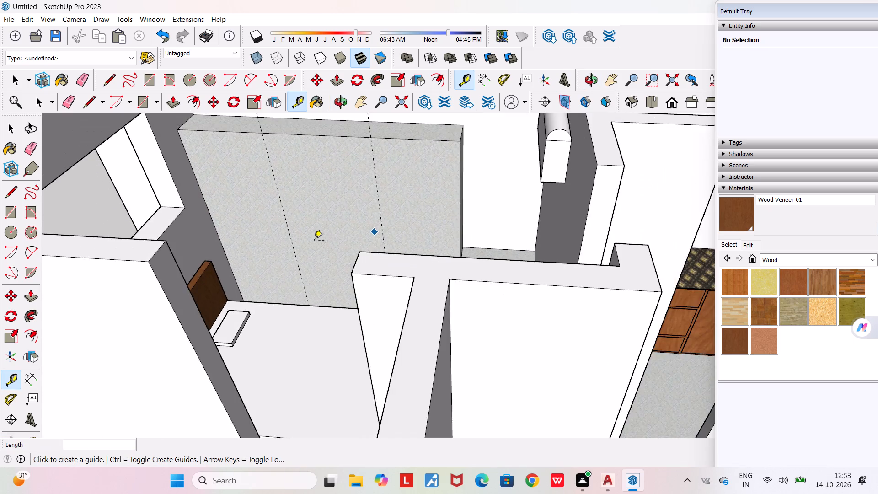
middle_drag(314, 241, 378, 229)
scroll(378, 229, down, 3)
middle_drag(378, 229, 422, 238)
scroll(422, 238, down, 2)
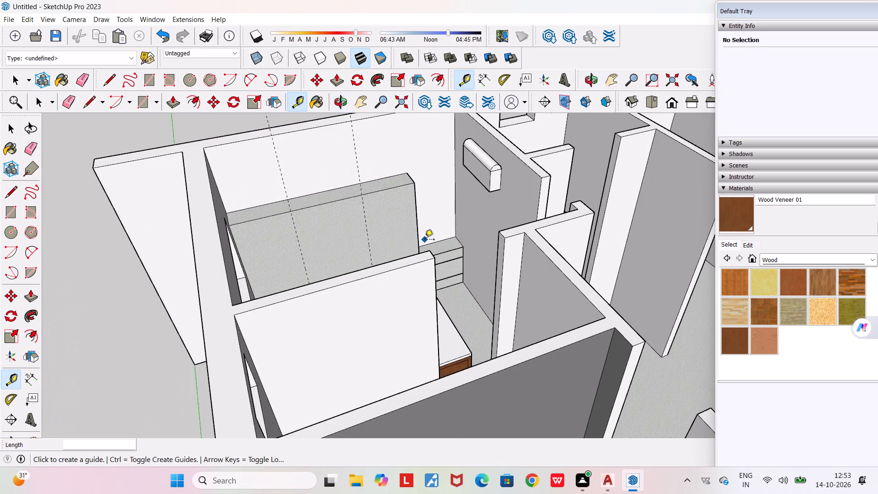
middle_drag(425, 240, 407, 301)
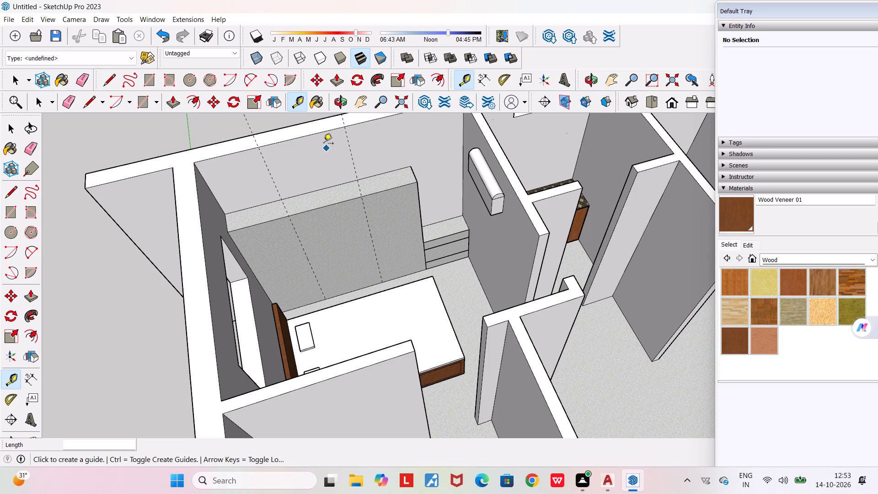
key(space)
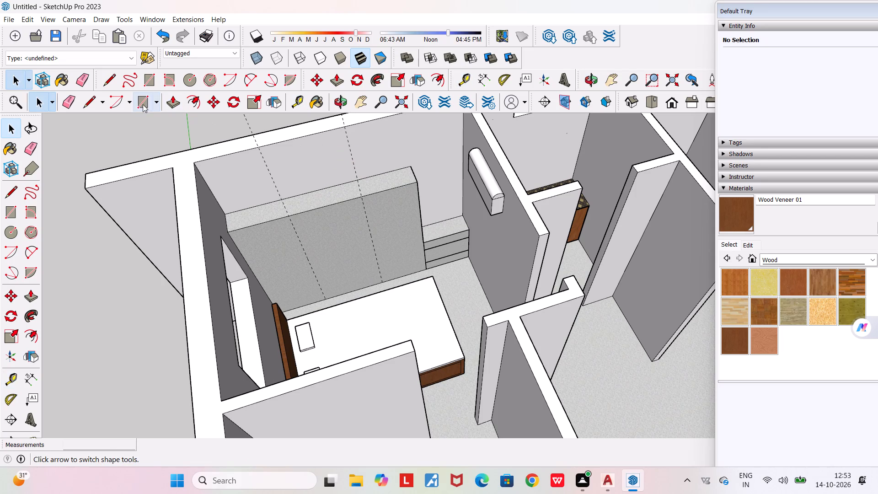
click(143, 104)
click(290, 215)
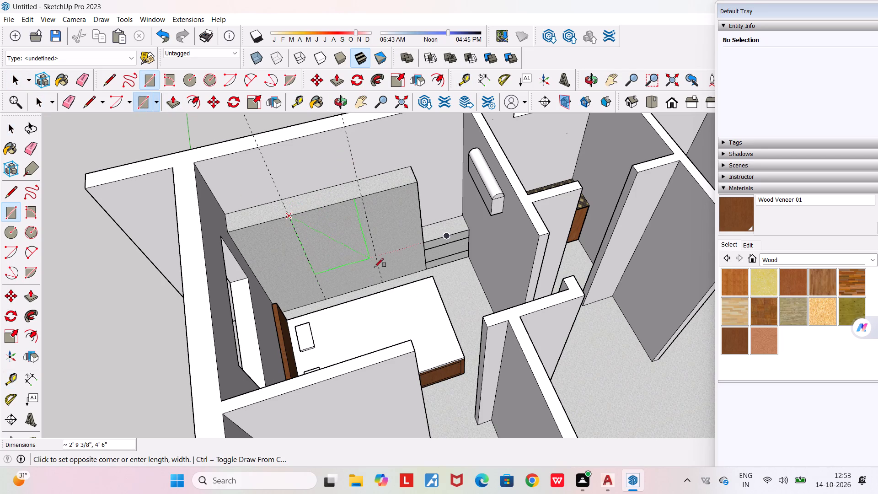
scroll(380, 284, up, 11)
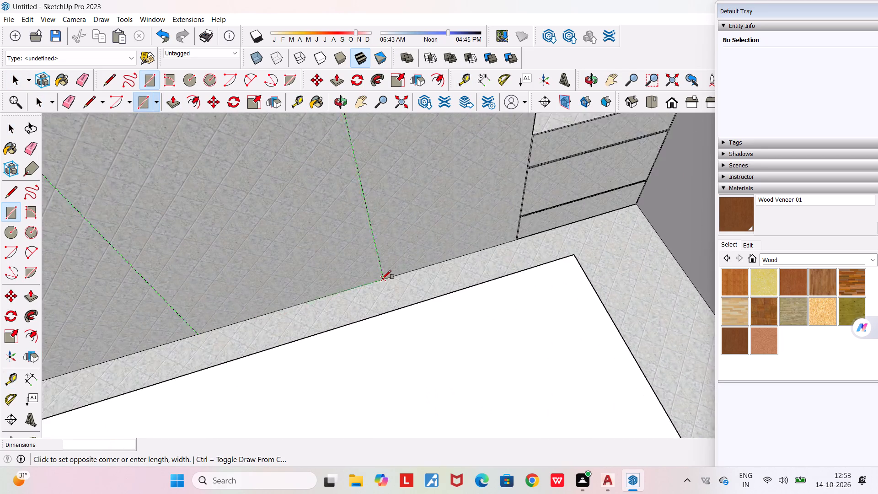
scroll(382, 279, up, 10)
click(386, 281)
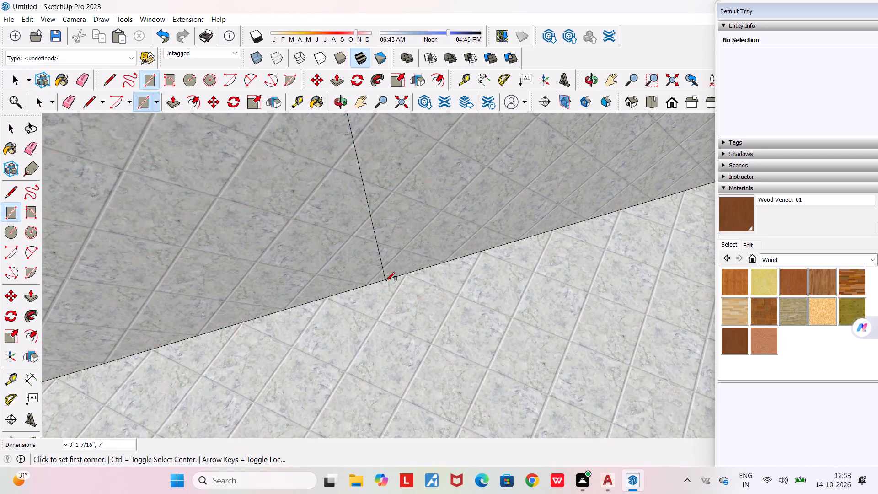
scroll(385, 281, down, 20)
scroll(385, 281, down, 1)
middle_drag(368, 270, 341, 254)
scroll(341, 254, down, 1)
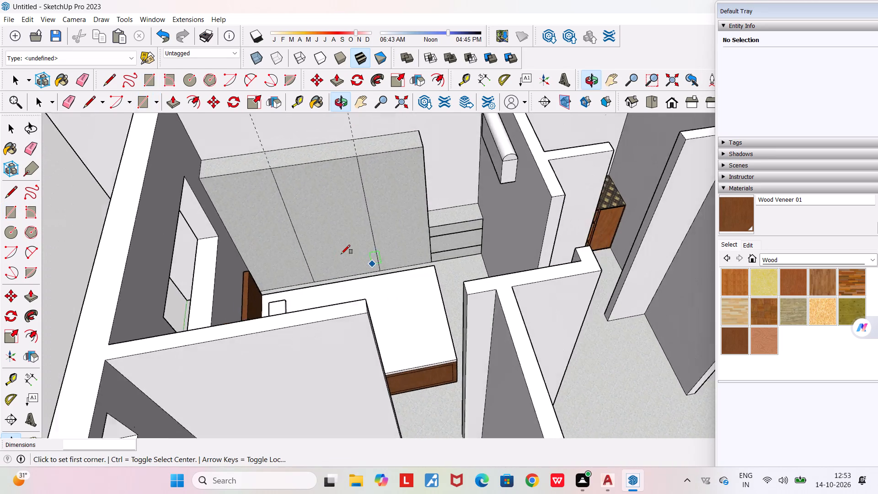
scroll(341, 254, down, 6)
key(space)
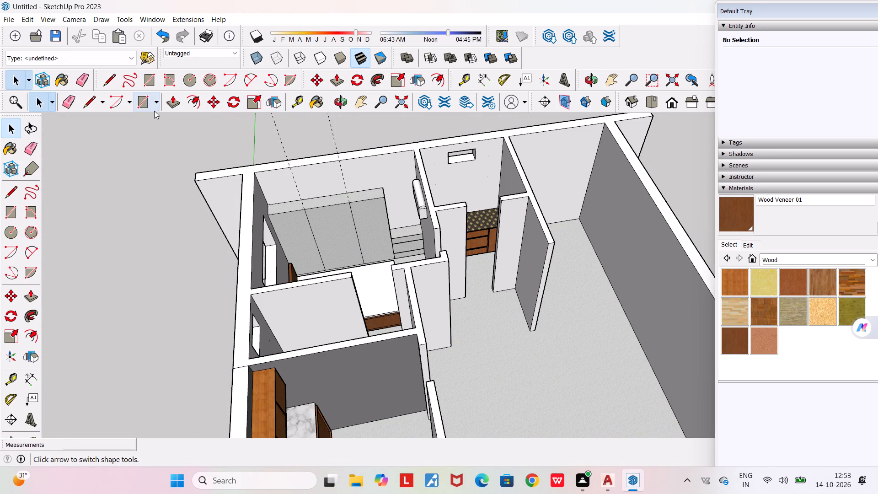
Erase the two vertical guides running past the bedroom's tall block.
click(69, 102)
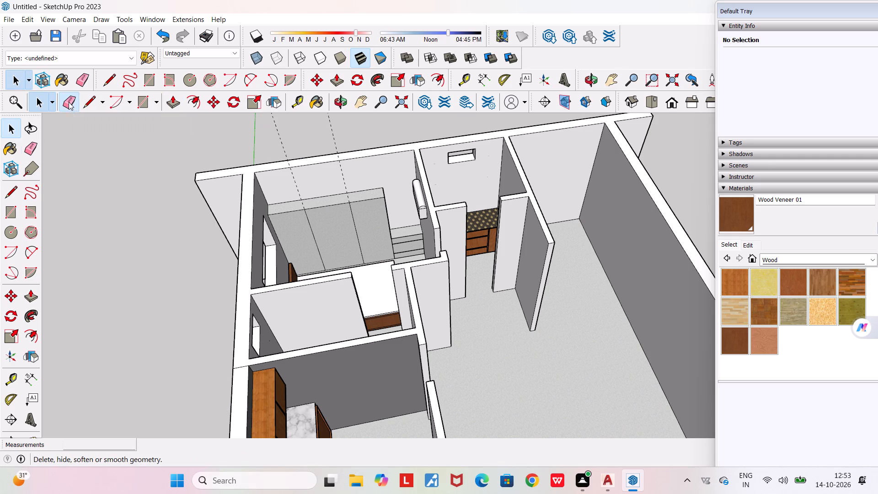
drag(266, 141, 350, 130)
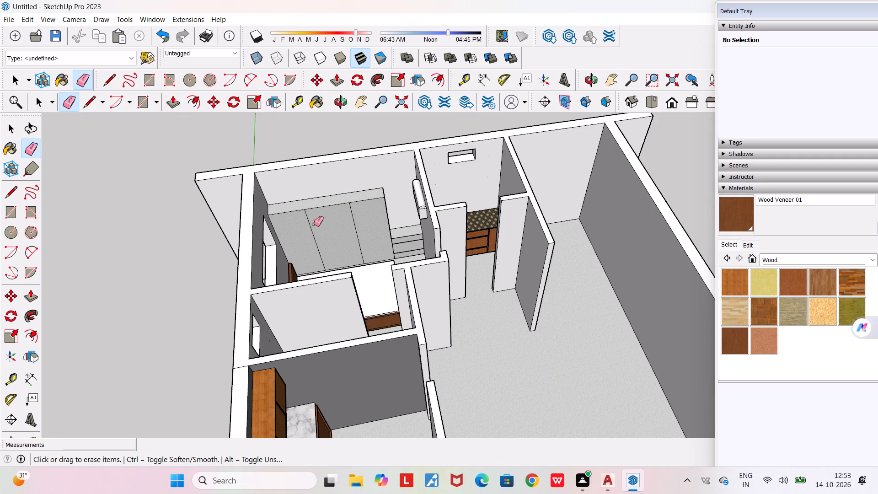
key(space)
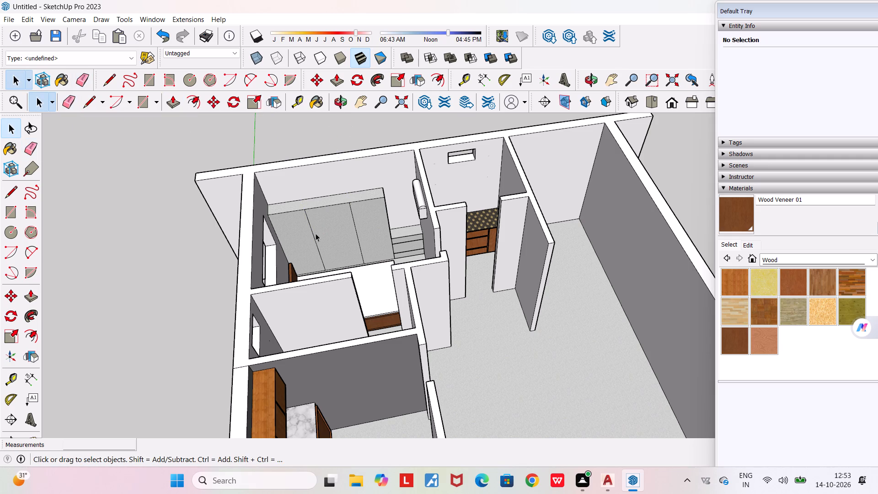
Offset the outlines of the tall block's three front panels inward by about 1" each.
middle_drag(306, 230, 257, 242)
scroll(343, 202, up, 3)
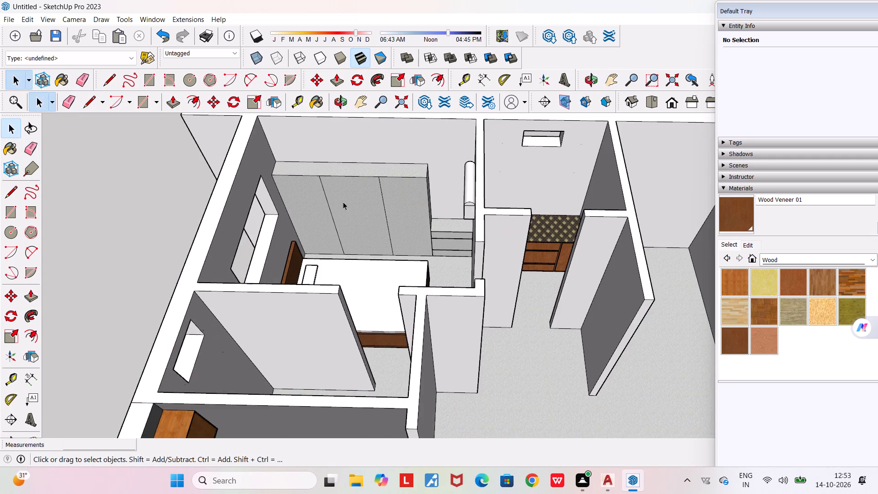
scroll(329, 209, up, 3)
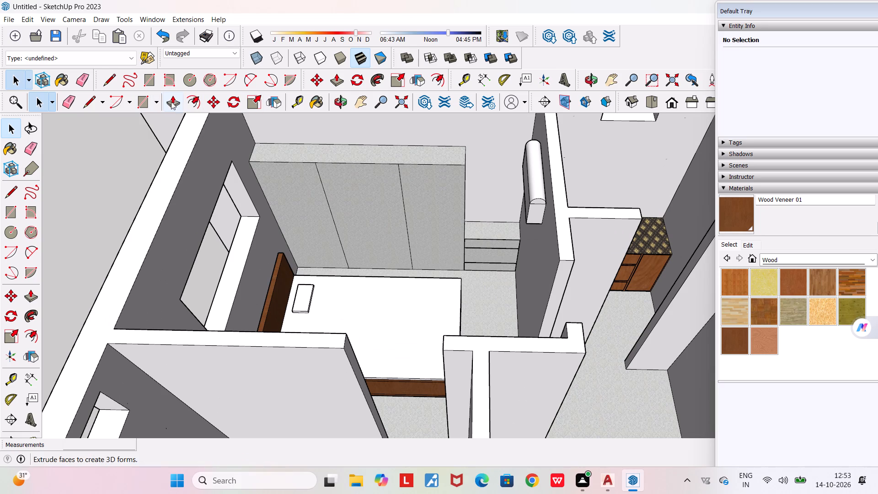
click(195, 101)
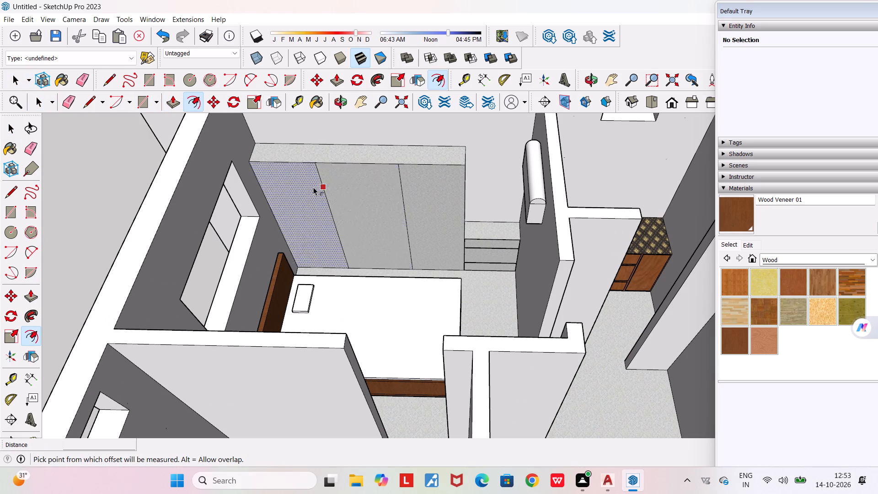
scroll(313, 187, up, 5)
click(294, 162)
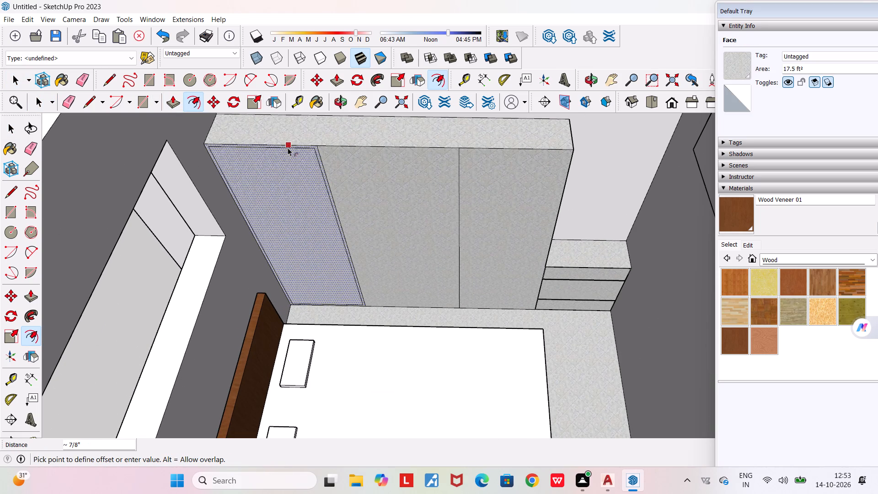
click(288, 148)
click(363, 154)
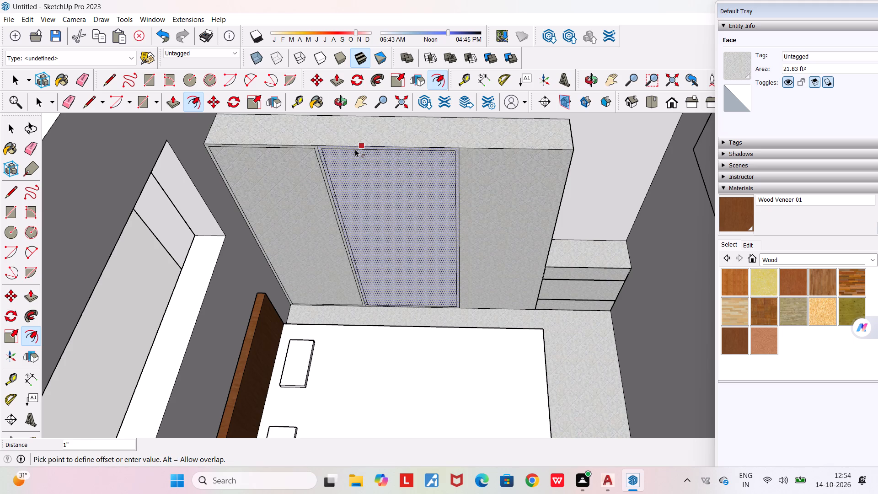
click(355, 149)
click(475, 160)
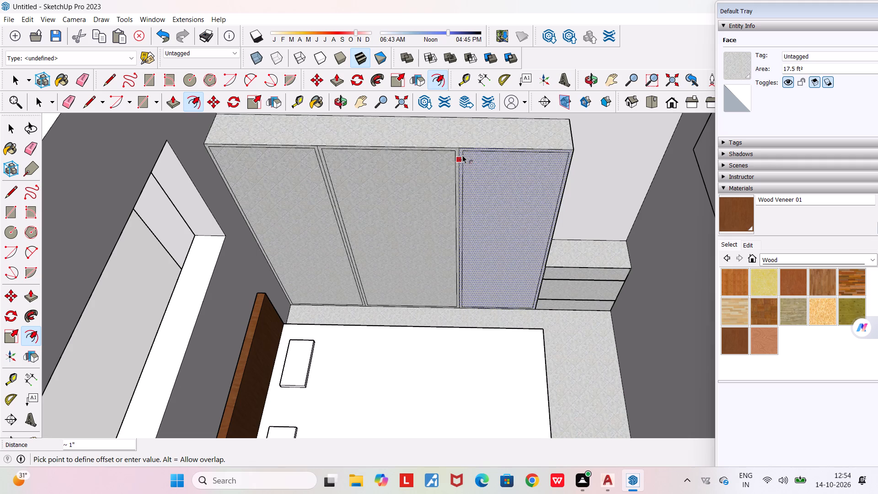
click(462, 155)
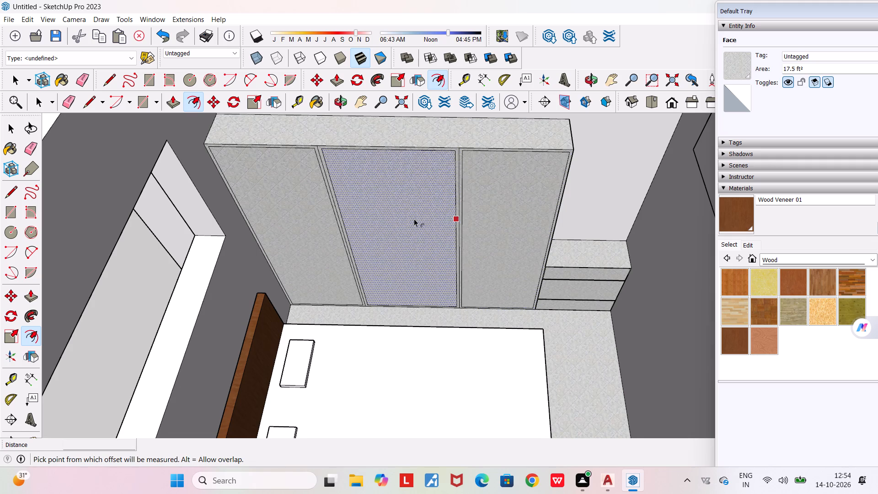
Erase the two original vertical dividing lines between the offset panel outlines on the tall block's front.
middle_drag(412, 216, 421, 203)
key(space)
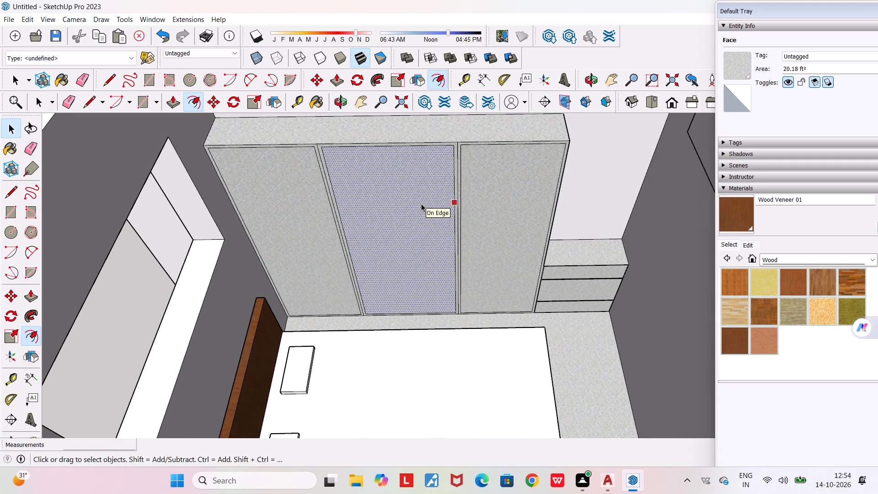
key(e)
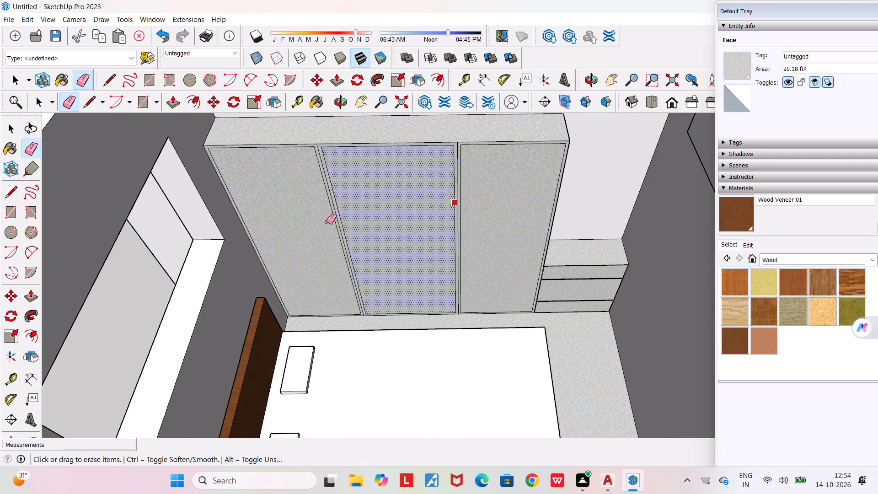
scroll(334, 218, up, 3)
click(338, 218)
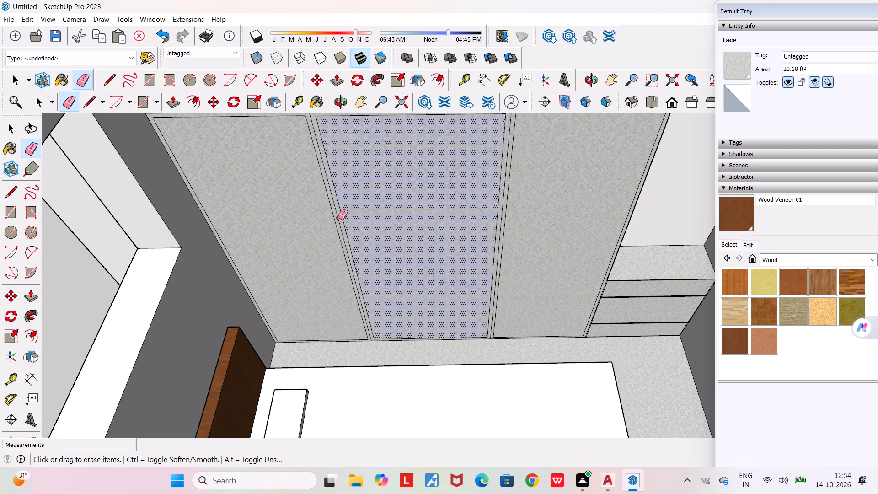
click(500, 246)
Examine the tall block's framed panels and the surrounding bedroom from several angles and distances.
scroll(500, 246, down, 4)
middle_drag(500, 246, 402, 250)
scroll(402, 250, down, 4)
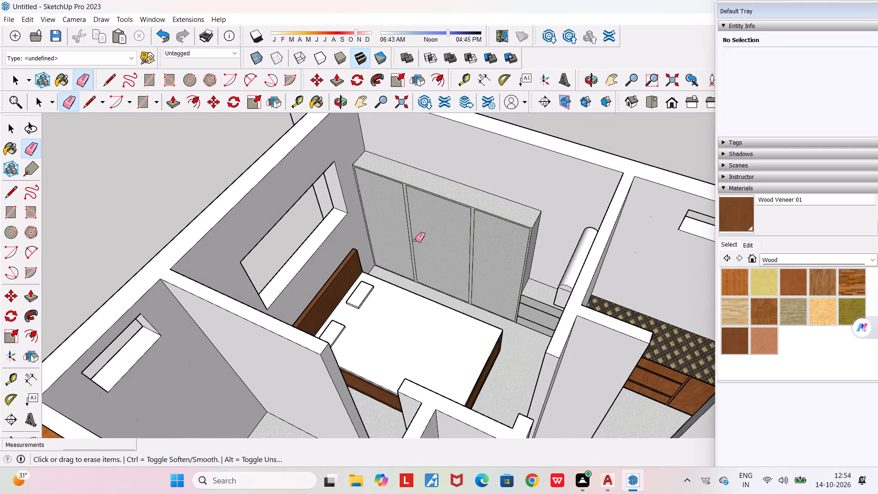
scroll(415, 240, down, 2)
scroll(415, 240, up, 1)
middle_drag(415, 240, 460, 235)
scroll(460, 235, down, 3)
middle_drag(435, 234, 474, 238)
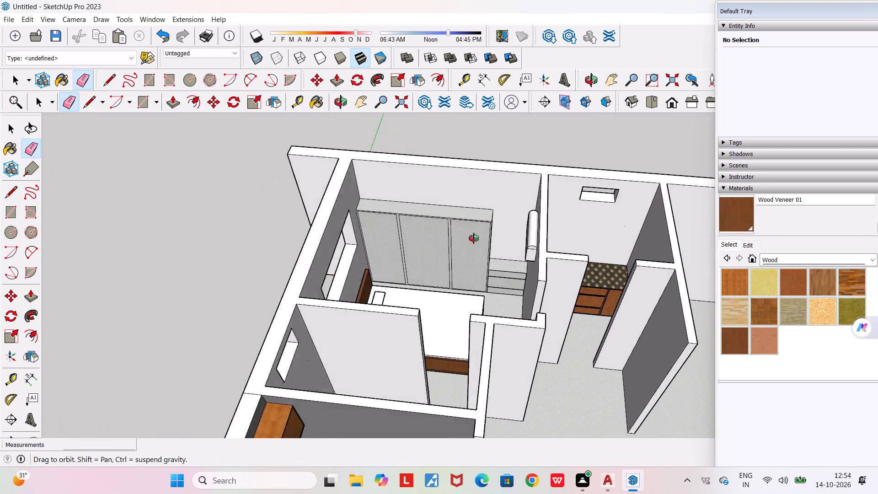
middle_drag(474, 238, 484, 242)
scroll(380, 240, up, 6)
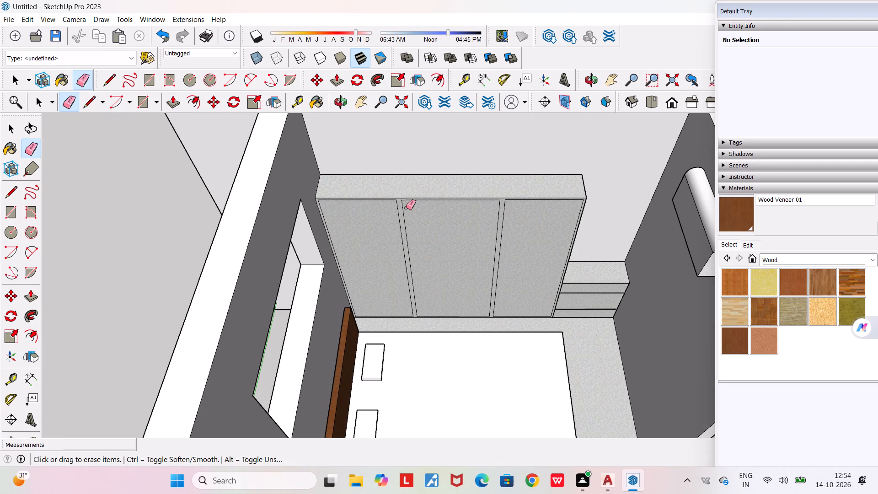
key(space)
key(space)
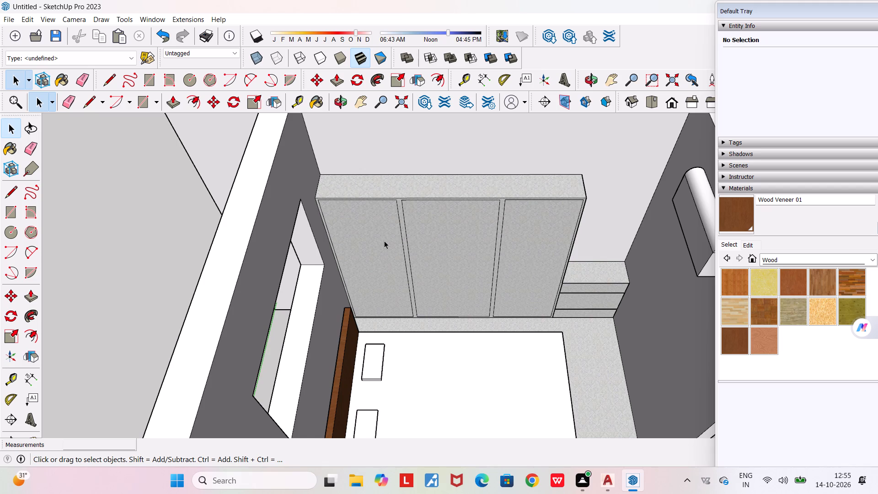
Paint the tall block's three front panels, surrounding frame, top and exposed side with Wood Cherry Original.
scroll(384, 241, up, 2)
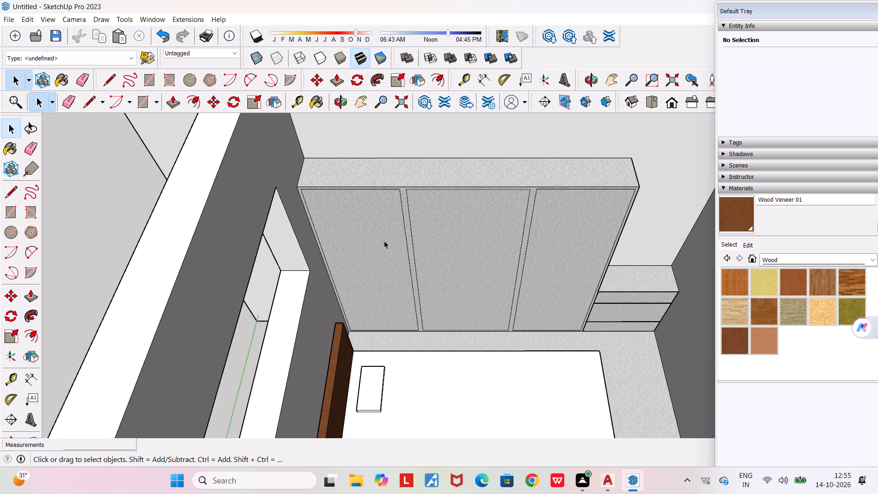
scroll(384, 241, up, 4)
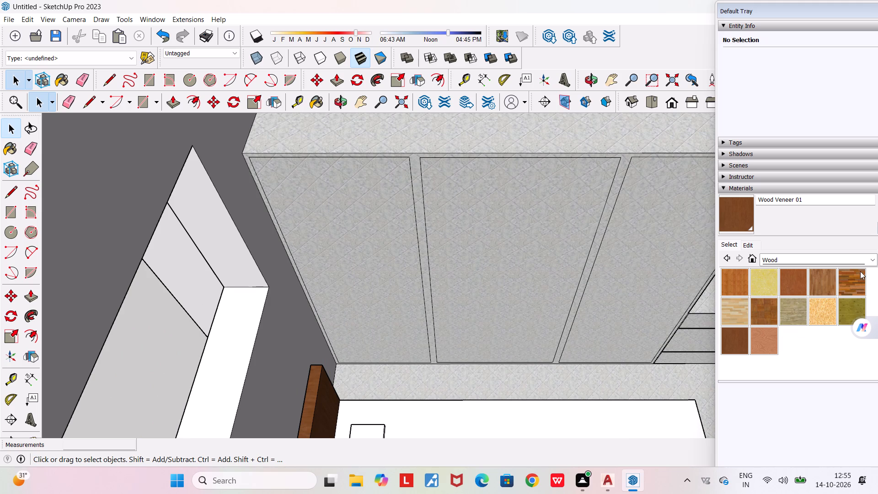
click(794, 286)
click(495, 240)
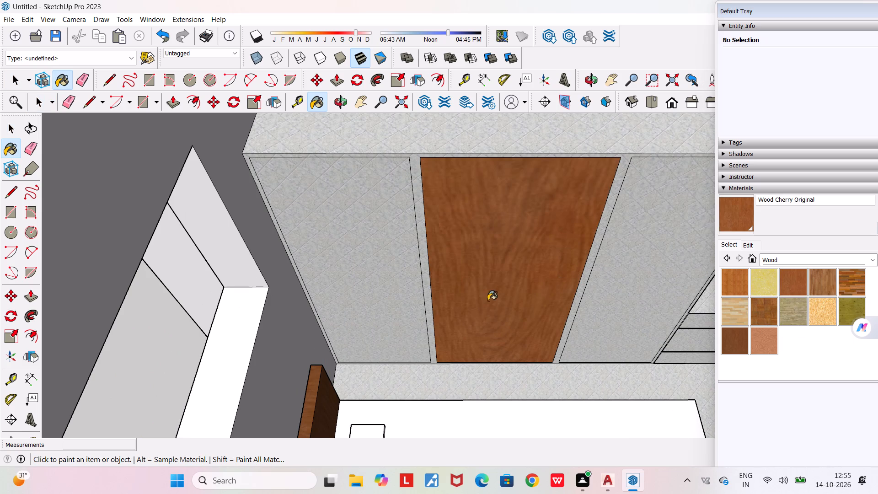
click(376, 271)
click(418, 240)
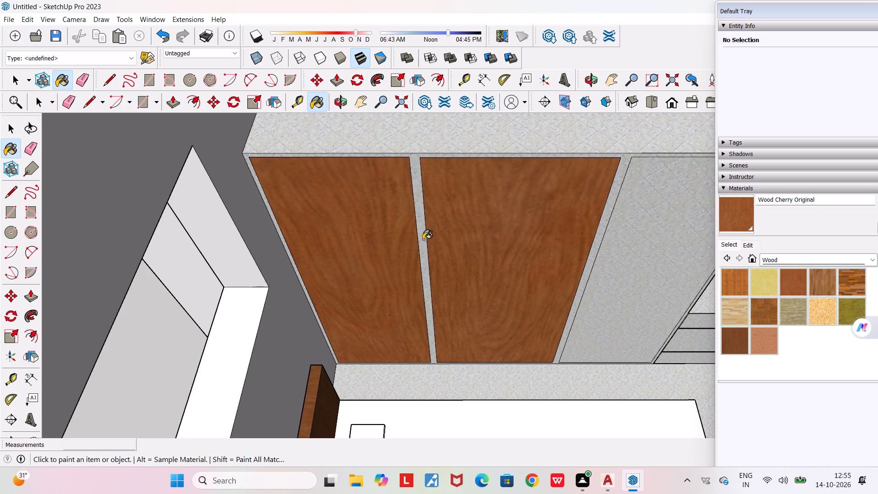
click(423, 239)
click(638, 224)
click(579, 145)
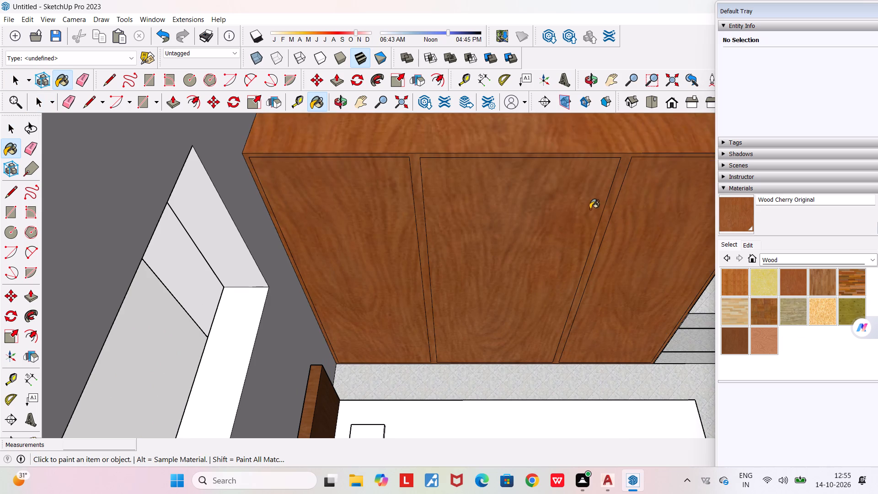
middle_drag(589, 211, 533, 156)
scroll(533, 156, down, 6)
middle_drag(578, 172, 476, 172)
scroll(679, 308, up, 5)
click(688, 301)
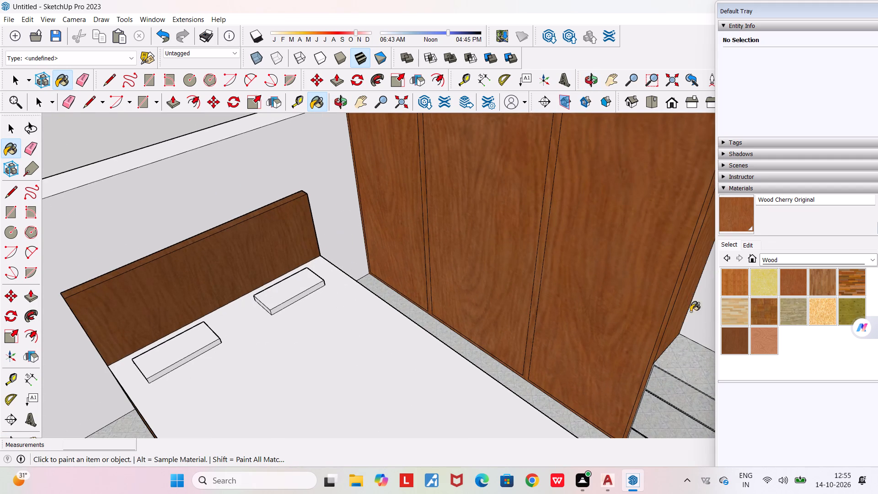
Paint the top and the upper two drawer fronts of the low unit beside the wardrobe with Wood Cherry Original.
click(701, 341)
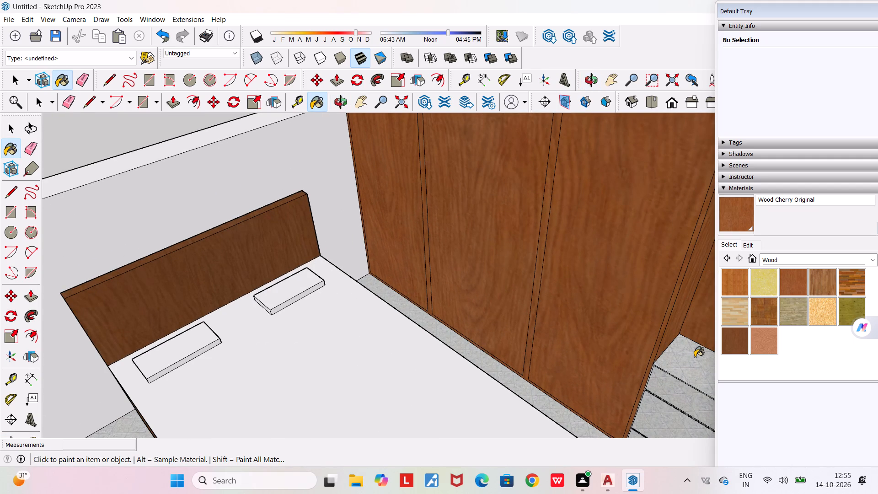
key(z)
click(693, 367)
click(684, 393)
middle_drag(688, 397, 688, 397)
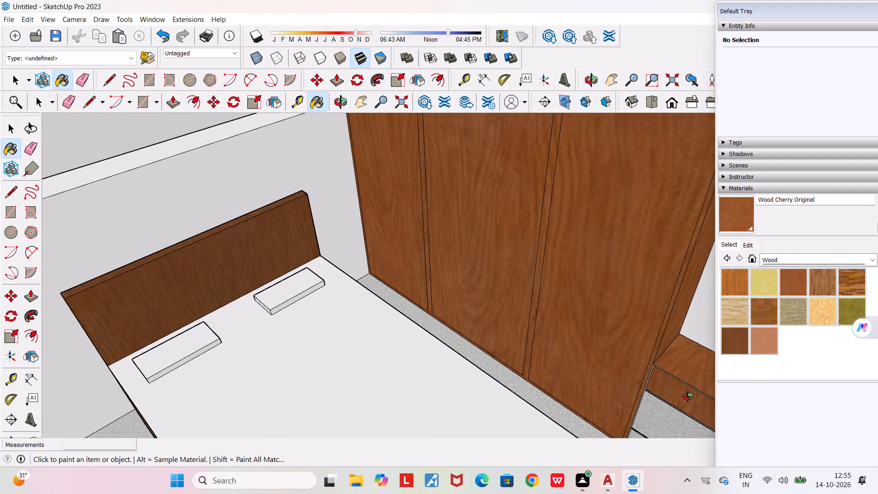
middle_drag(688, 397, 691, 360)
scroll(685, 413, up, 17)
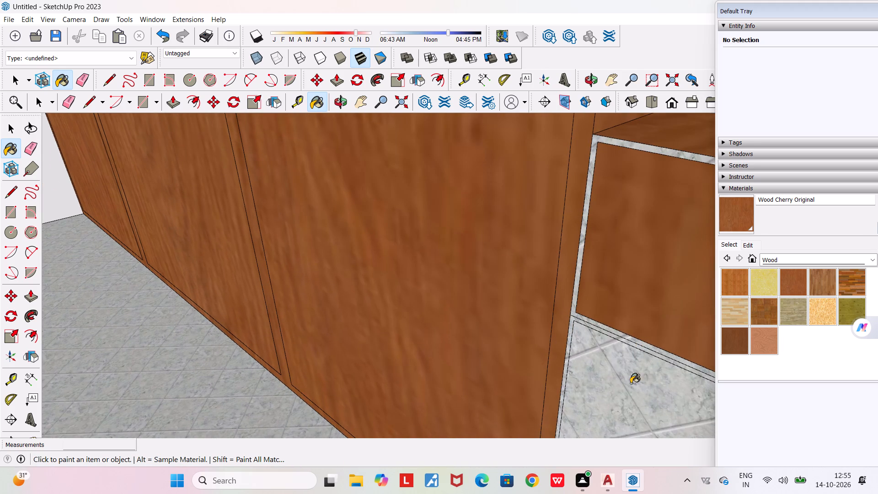
click(631, 383)
scroll(631, 370, up, 5)
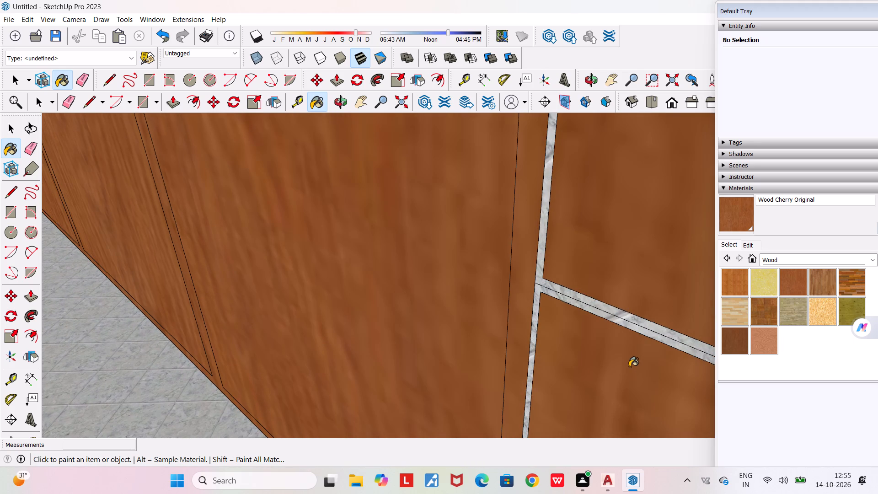
Erase the two leftover horizontal dividing lines in the gaps between the low unit's drawer fronts.
key(space)
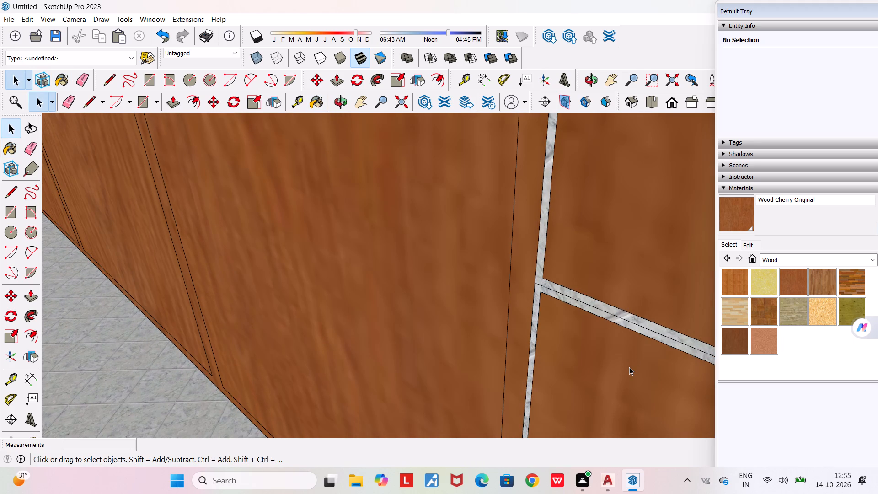
key(e)
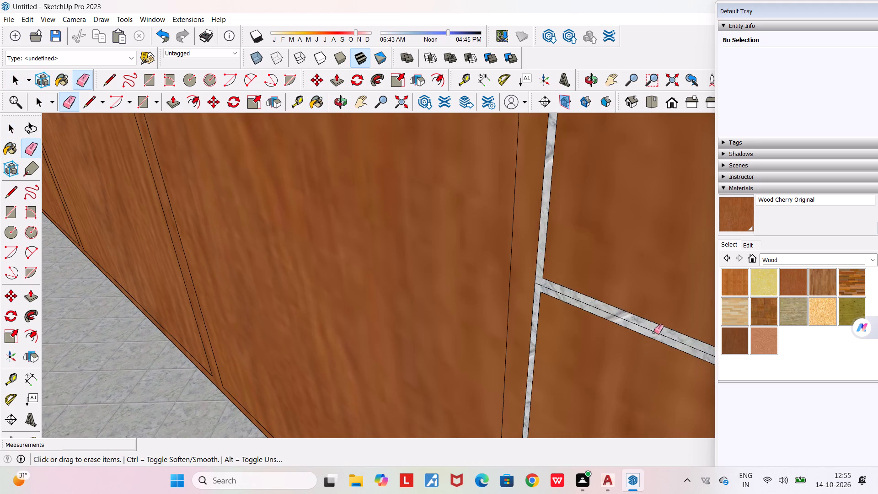
click(655, 331)
scroll(655, 331, up, 1)
scroll(655, 331, down, 17)
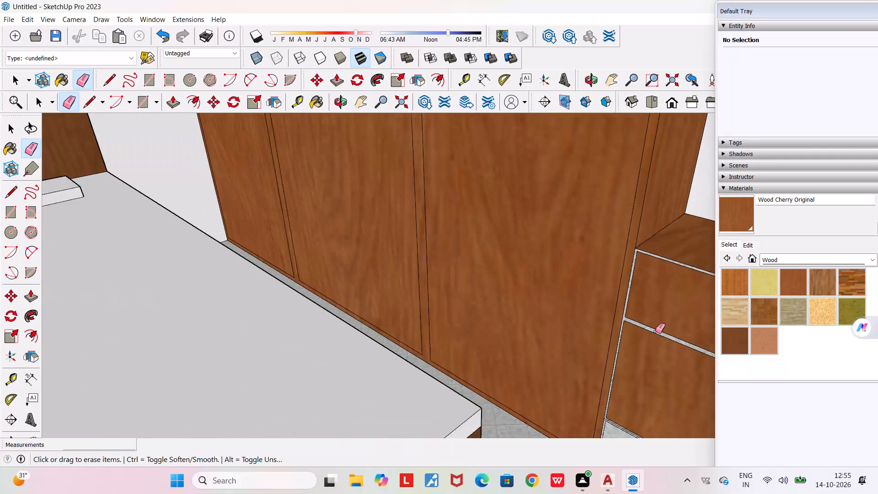
scroll(655, 331, down, 2)
scroll(620, 431, up, 20)
scroll(620, 431, up, 4)
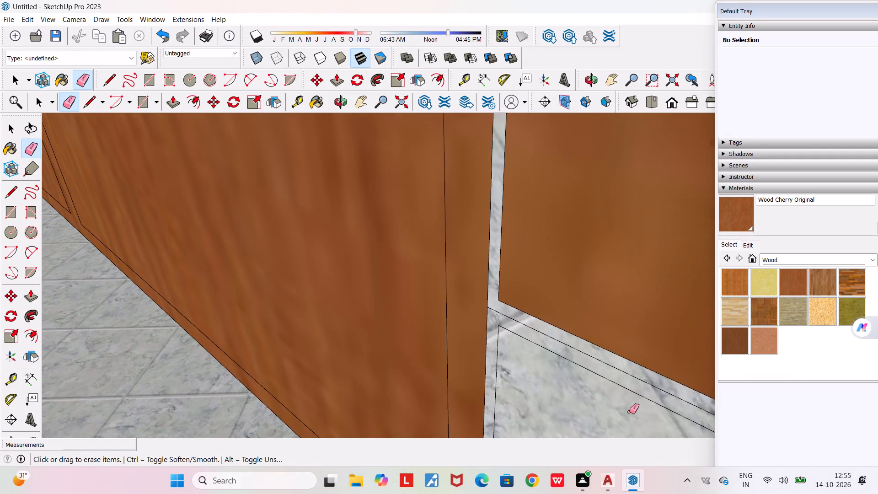
click(649, 383)
scroll(647, 383, down, 2)
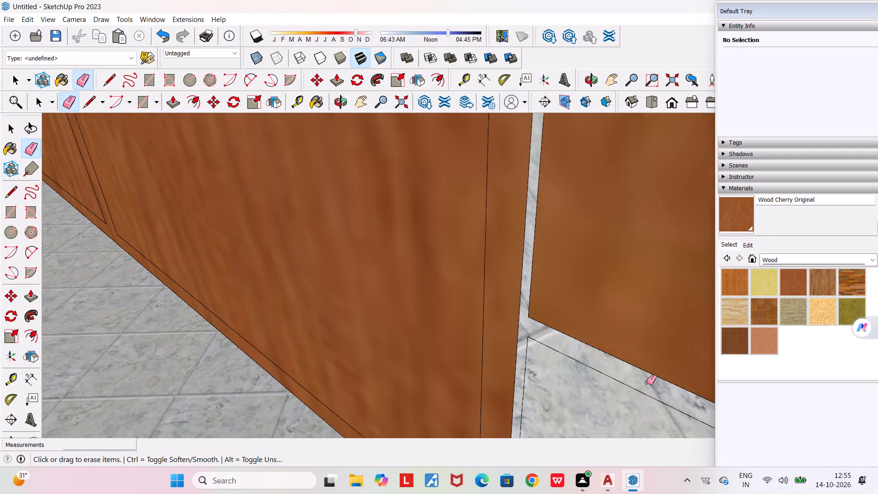
scroll(647, 383, down, 11)
Paint the low unit's bottom drawer front and the frame strips around its drawers with Wood Cherry Original.
click(791, 275)
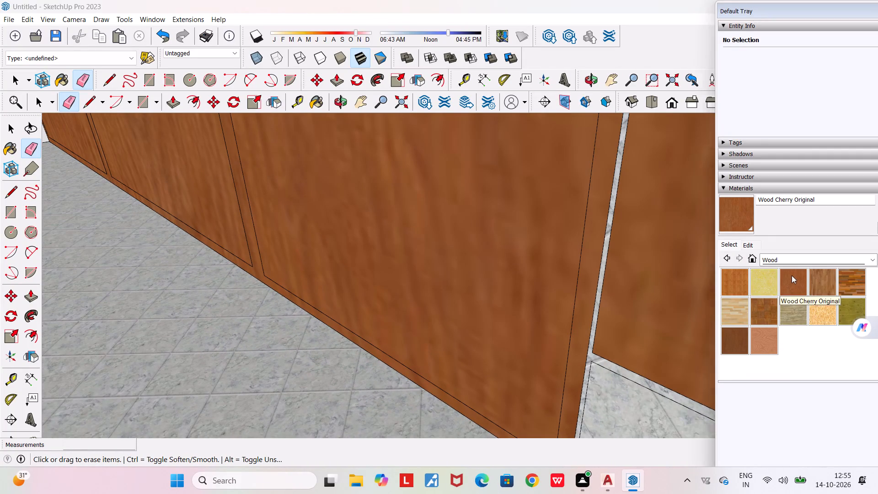
click(595, 419)
scroll(606, 398, up, 5)
click(631, 355)
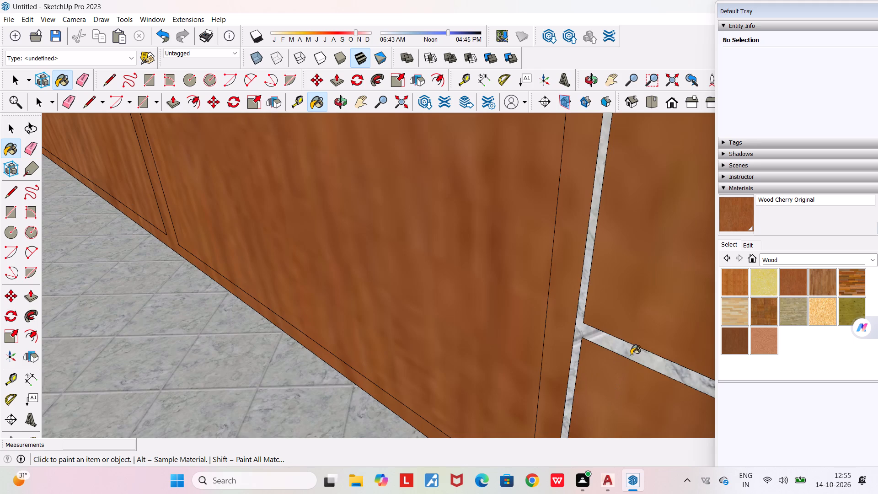
Examine the wood-finished wardrobe and drawer unit within the bedroom and the surrounding rooms from several angles.
scroll(626, 360, down, 20)
scroll(626, 360, down, 8)
middle_drag(621, 360, 632, 365)
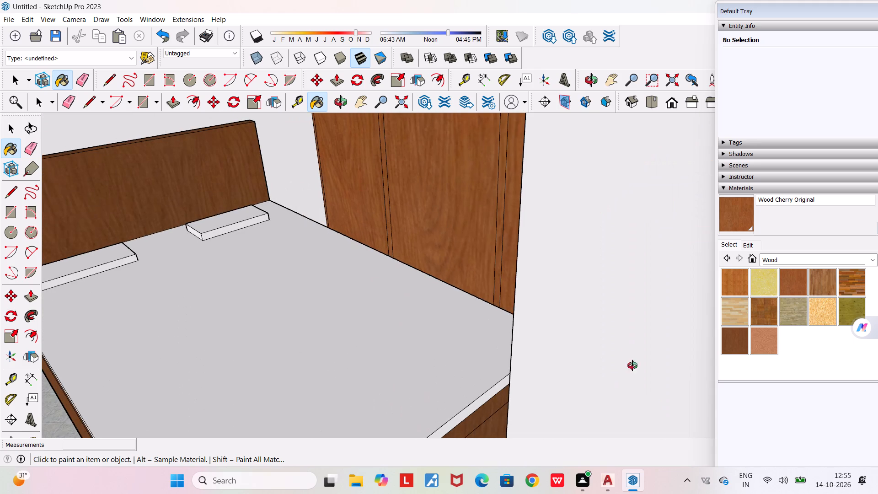
middle_drag(632, 365, 715, 376)
scroll(716, 376, down, 5)
middle_drag(398, 347, 518, 389)
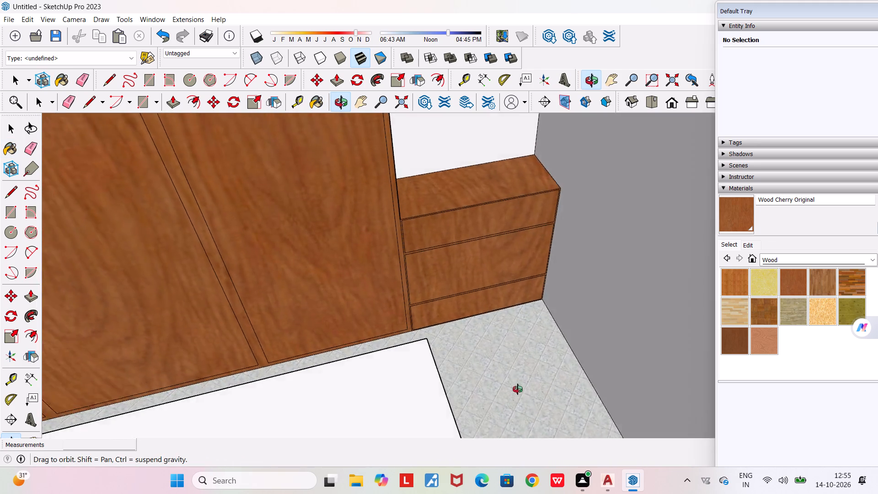
middle_drag(518, 389, 512, 369)
scroll(512, 369, down, 5)
middle_drag(507, 337, 491, 282)
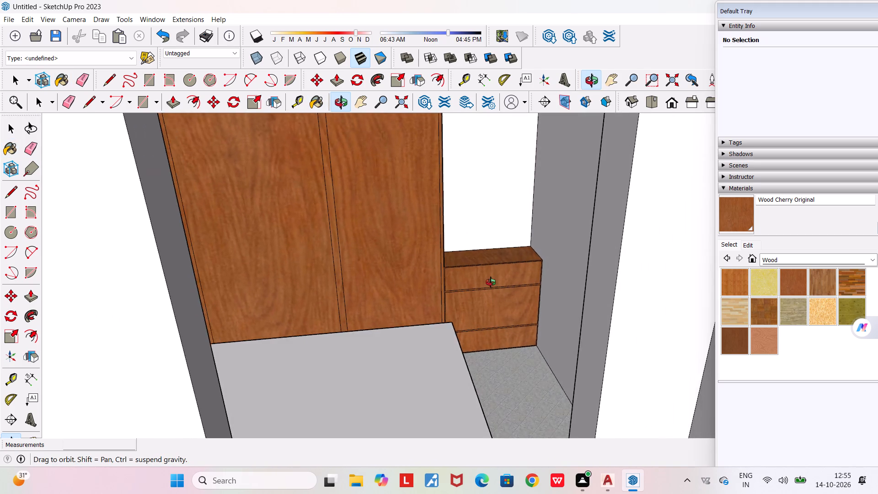
middle_drag(491, 282, 490, 322)
scroll(490, 322, down, 9)
middle_drag(490, 322, 381, 397)
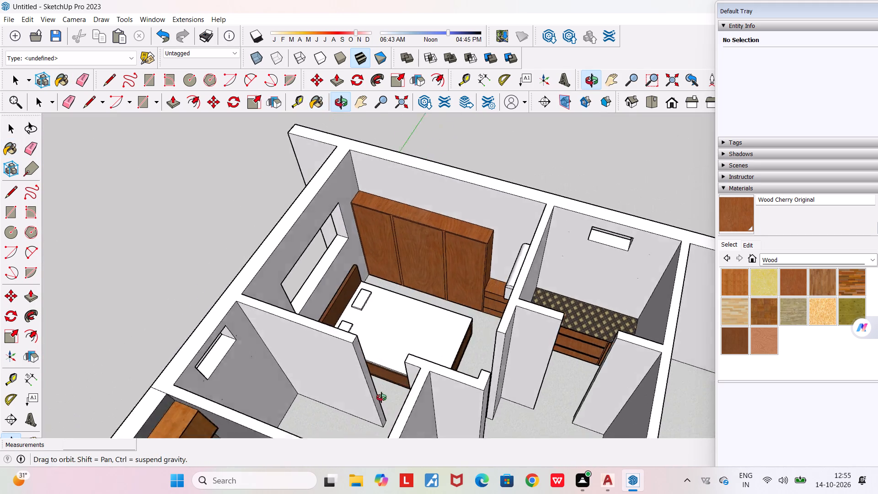
middle_drag(381, 397, 398, 417)
scroll(428, 323, up, 3)
middle_drag(428, 323, 756, 332)
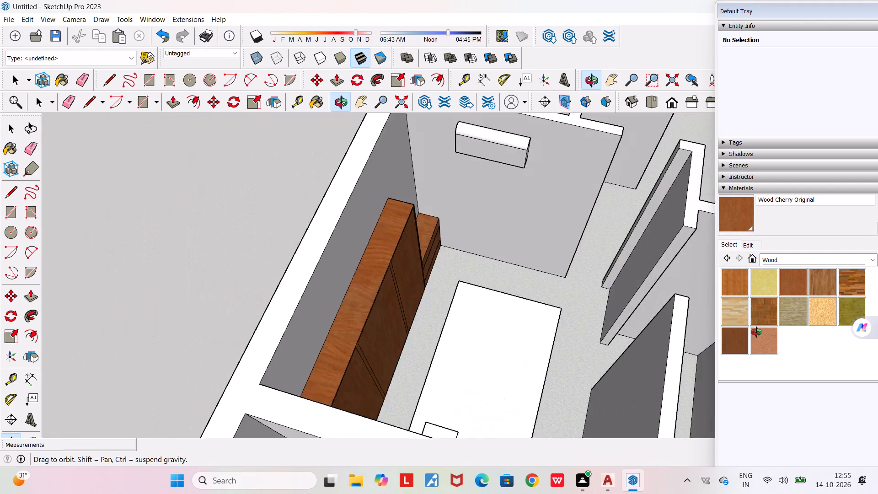
middle_drag(756, 332, 826, 331)
scroll(595, 338, down, 3)
middle_drag(594, 377, 380, 360)
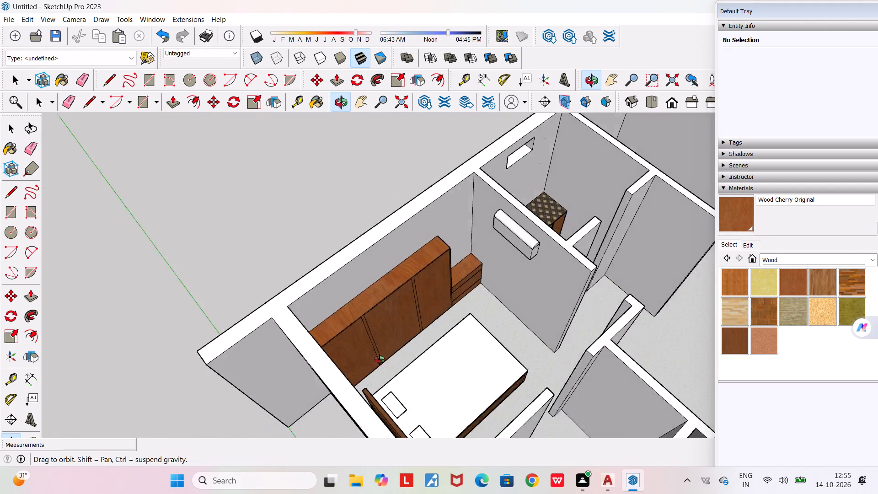
middle_drag(380, 360, 161, 347)
scroll(162, 345, down, 4)
middle_drag(241, 330, 103, 403)
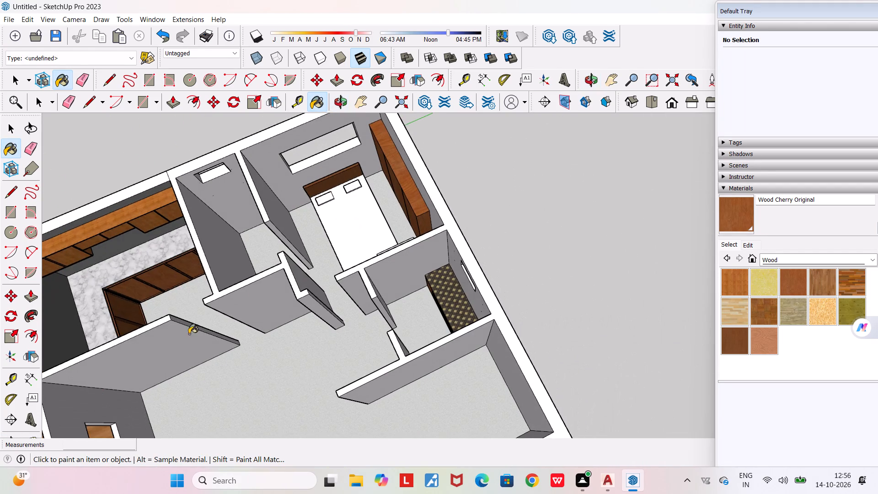
scroll(299, 259, up, 3)
scroll(299, 259, down, 3)
scroll(338, 229, up, 4)
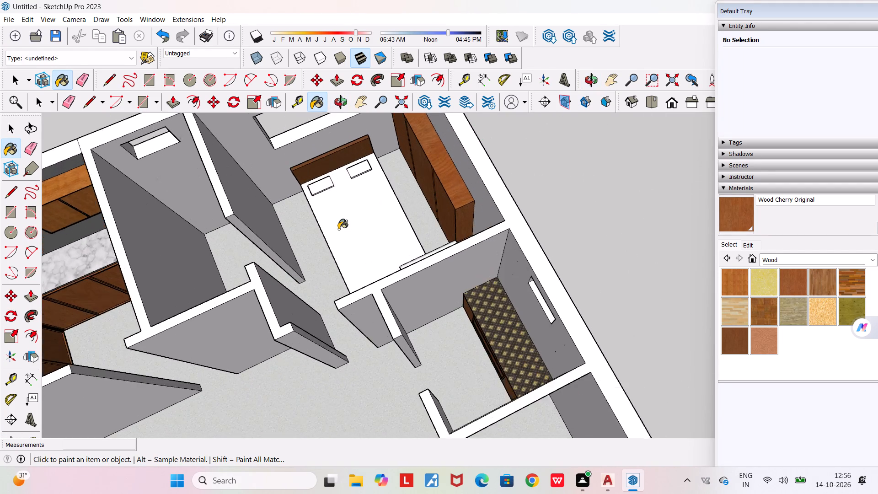
scroll(374, 298, up, 1)
middle_drag(374, 298, 530, 266)
scroll(530, 266, down, 4)
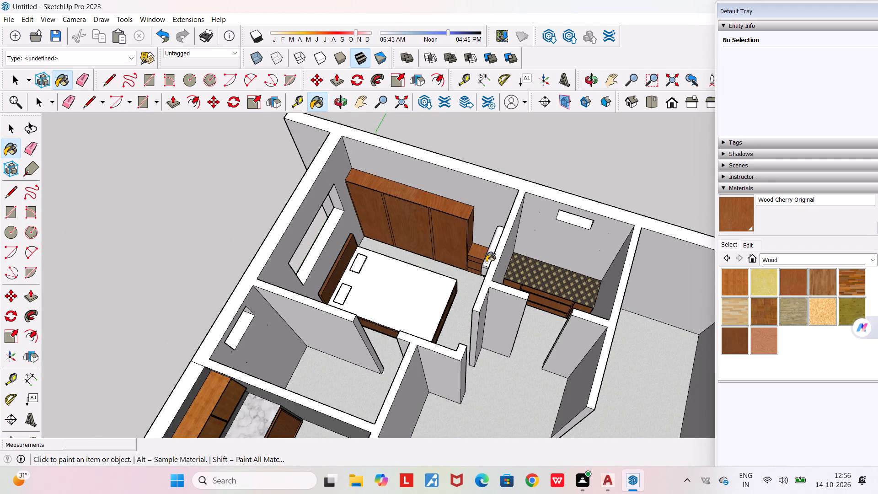
Examine the blank wall area above the low drawer unit beside the wardrobe.
scroll(428, 229, up, 5)
middle_drag(436, 325, 585, 250)
scroll(541, 251, up, 3)
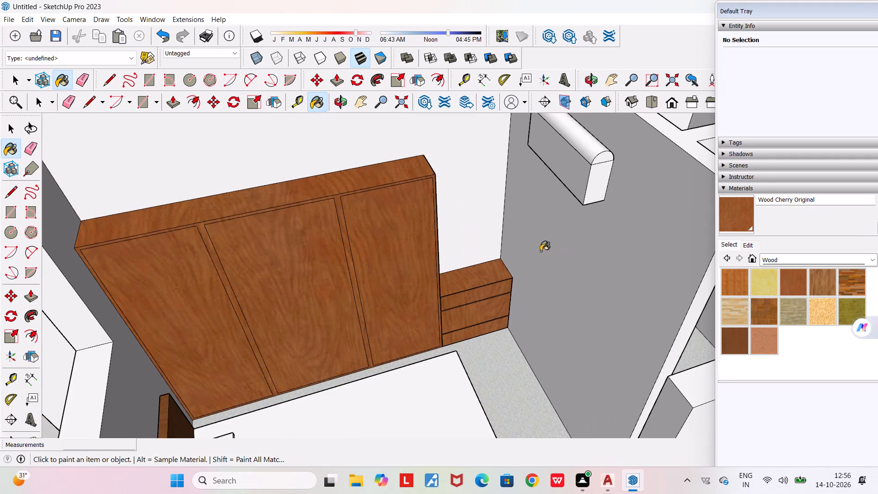
middle_drag(524, 316, 426, 308)
scroll(497, 240, up, 1)
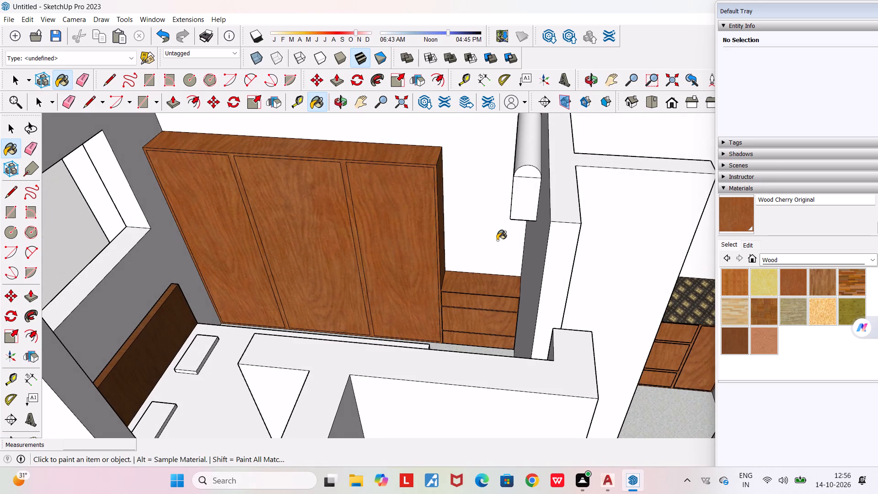
middle_drag(497, 240, 526, 230)
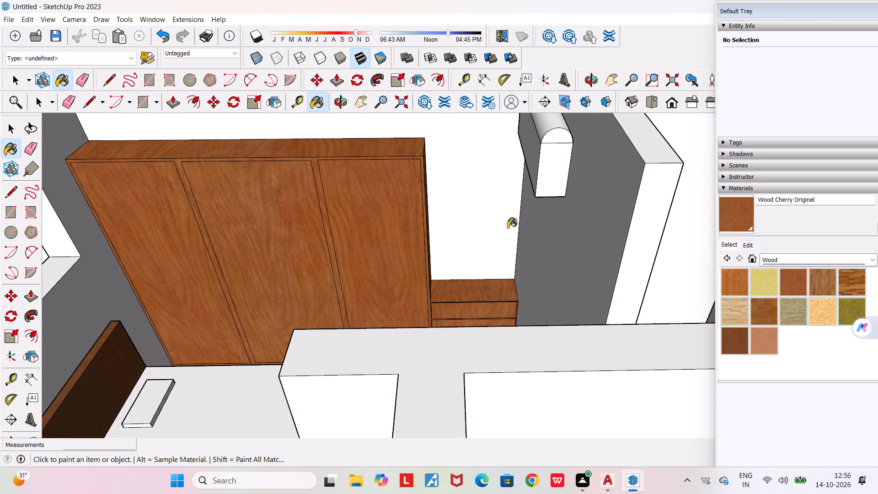
scroll(490, 226, up, 3)
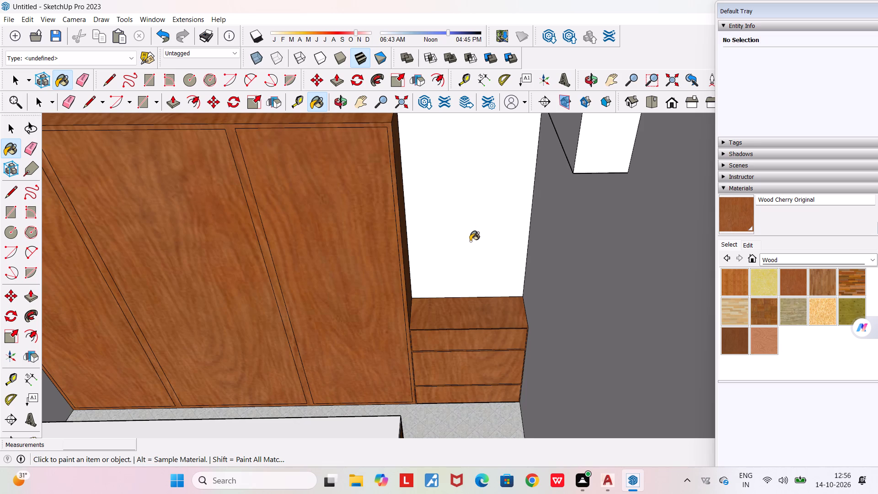
scroll(470, 242, up, 2)
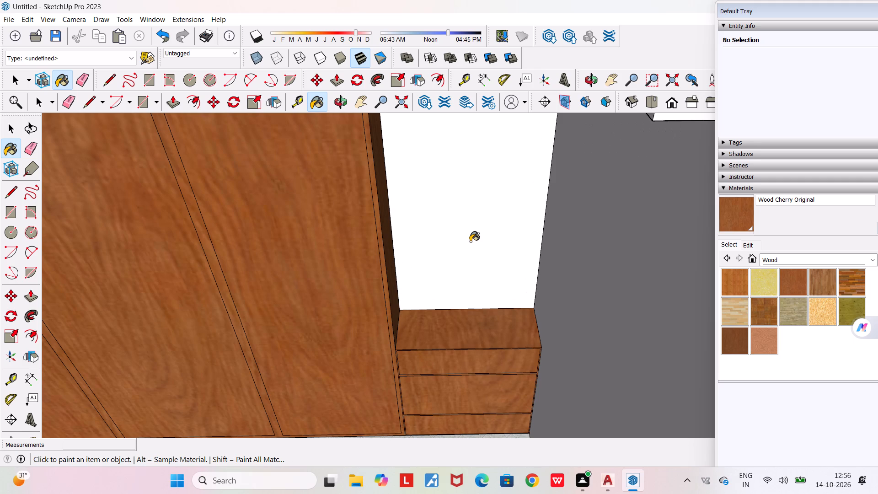
scroll(470, 242, down, 4)
middle_drag(471, 275, 482, 283)
scroll(482, 283, down, 4)
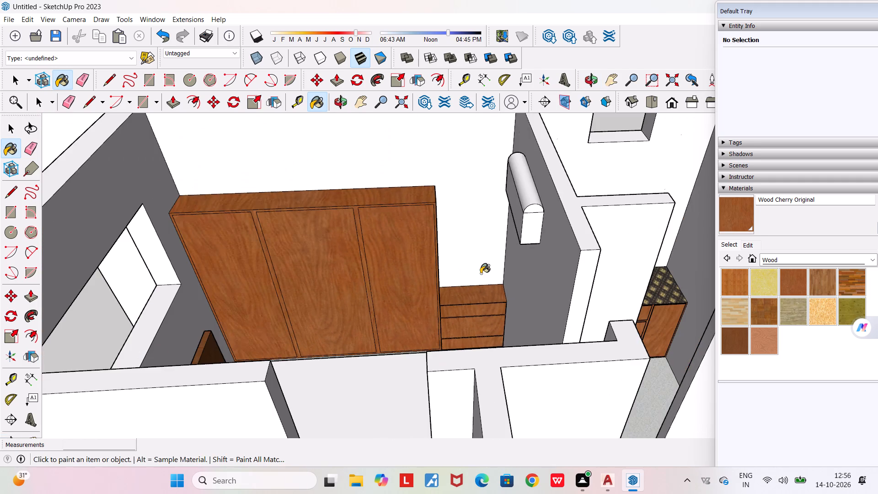
scroll(484, 248, up, 4)
middle_drag(484, 248, 468, 250)
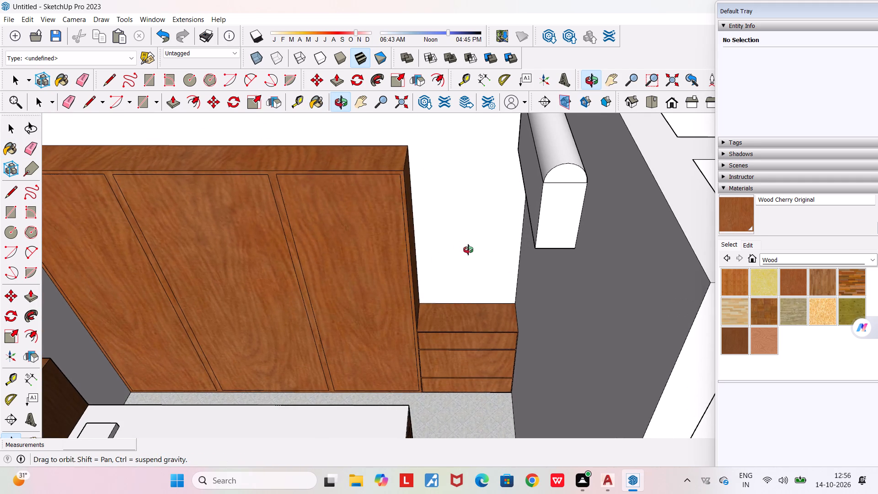
middle_drag(468, 250, 469, 233)
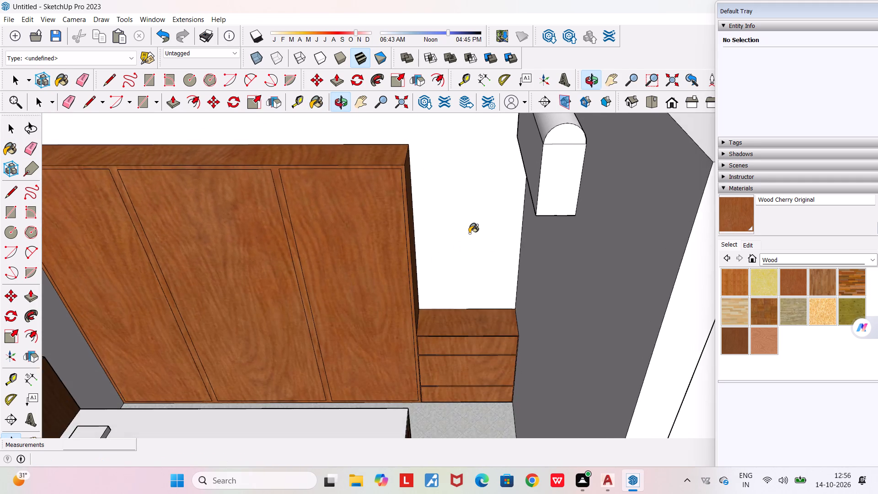
scroll(469, 233, up, 6)
middle_drag(469, 233, 461, 205)
scroll(461, 205, down, 3)
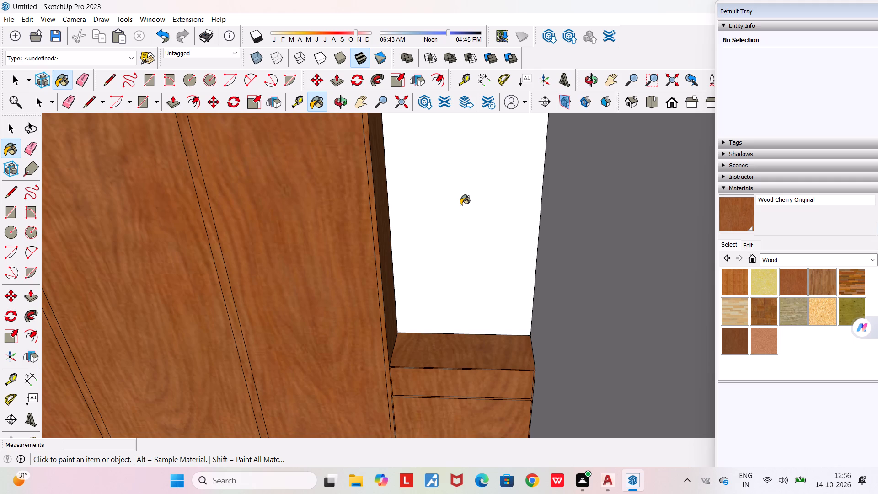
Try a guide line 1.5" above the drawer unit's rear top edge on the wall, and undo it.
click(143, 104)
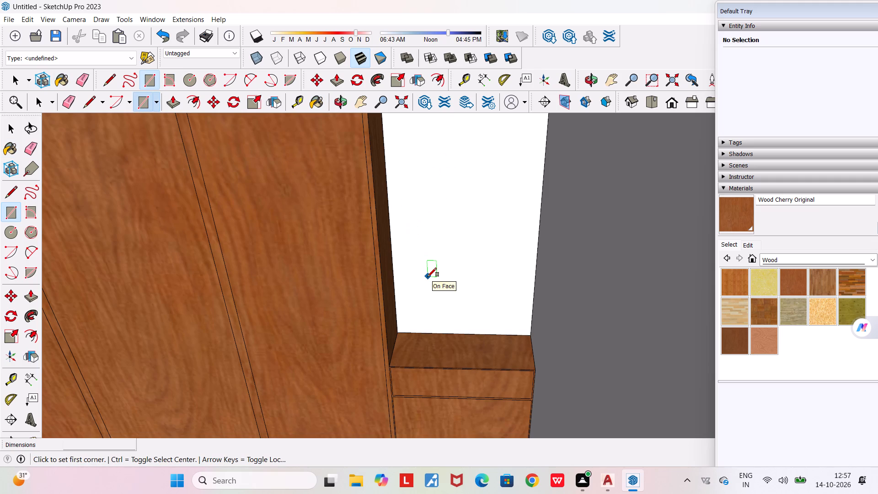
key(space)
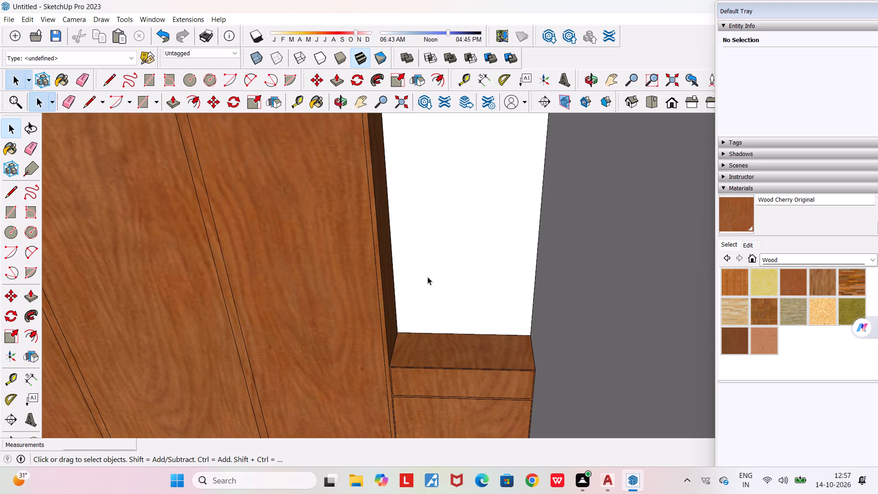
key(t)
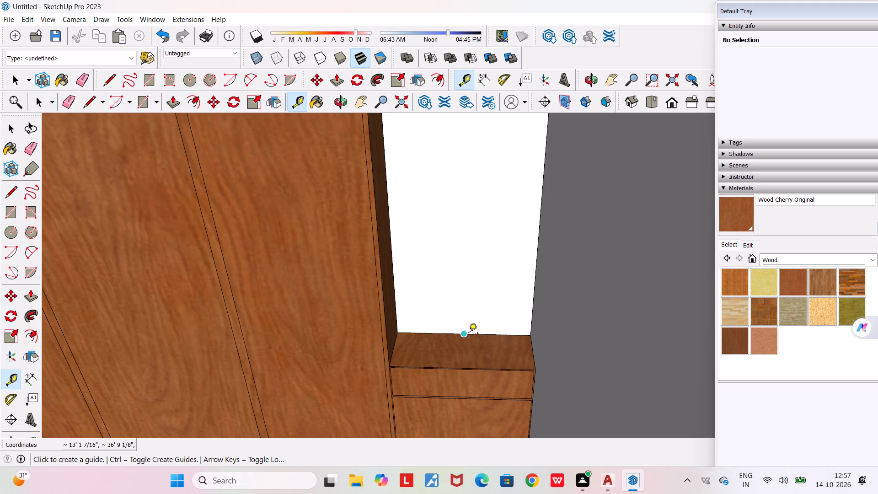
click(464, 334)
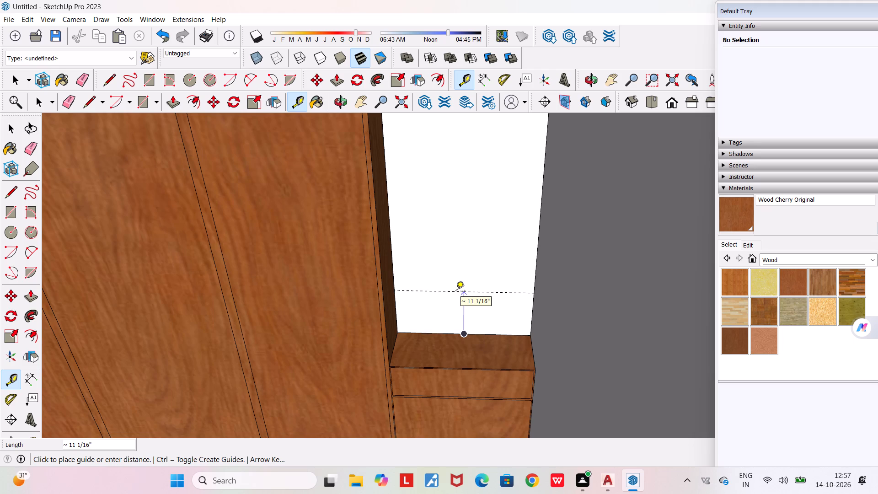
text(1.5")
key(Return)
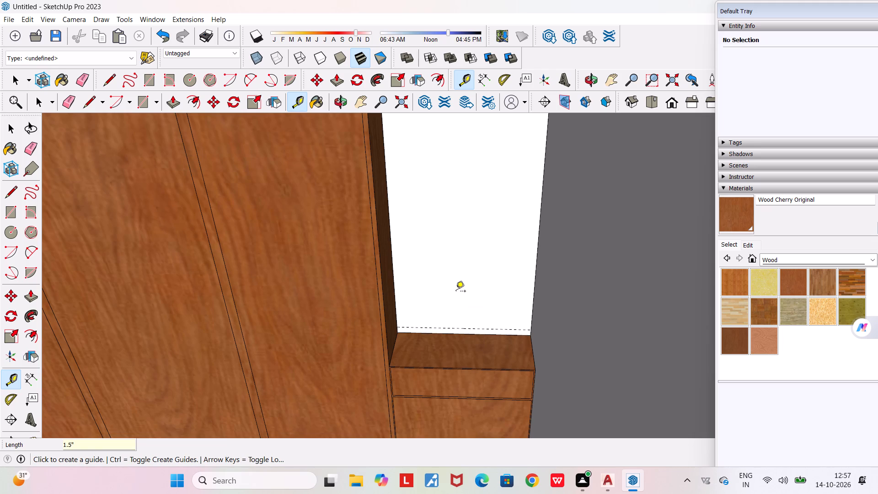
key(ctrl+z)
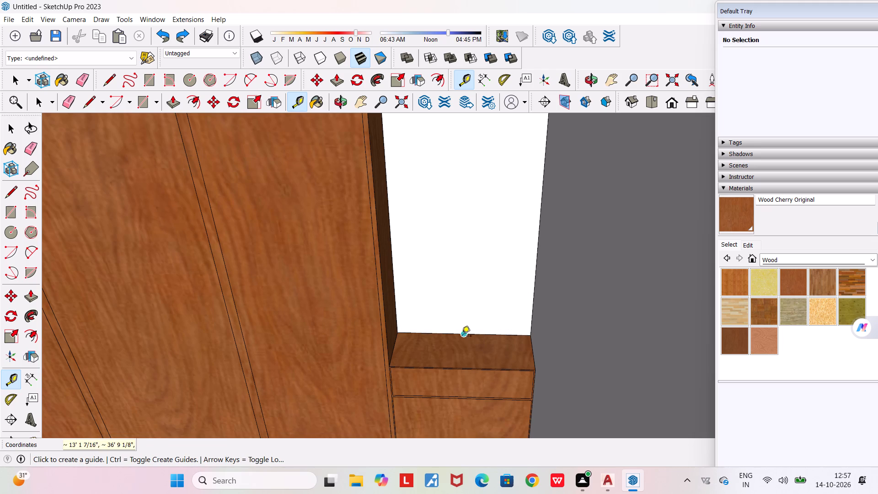
Place a horizontal guide on the wall 2.5" above the drawer unit's rear top edge.
click(465, 333)
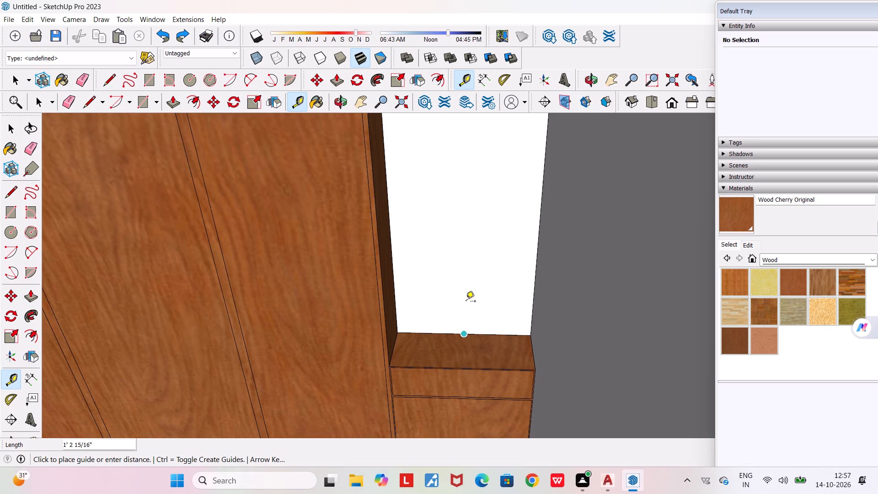
text(2.5")
key(Return)
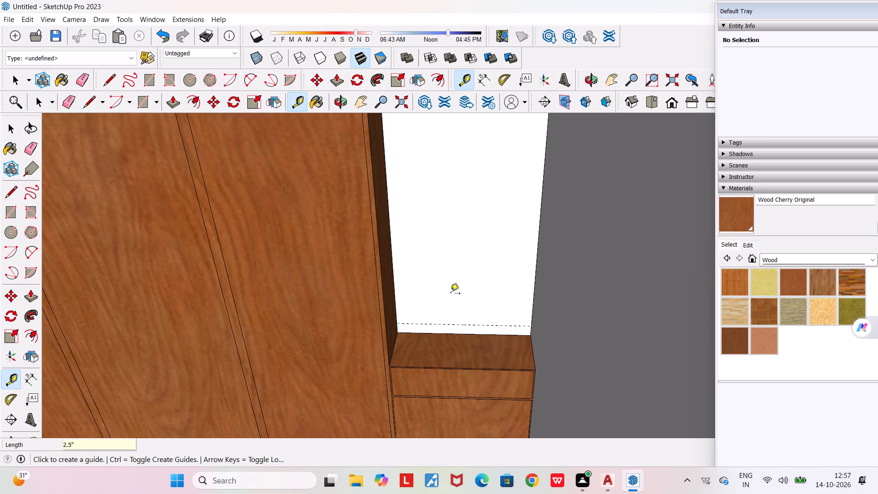
Add vertical guides 3" inside both side edges of the wall area, one beside the wardrobe and one beside the room corner.
click(391, 192)
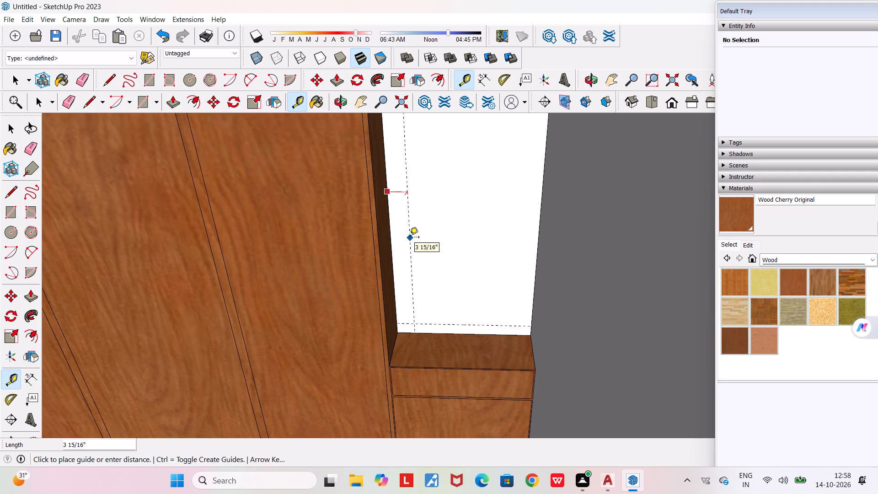
key(3)
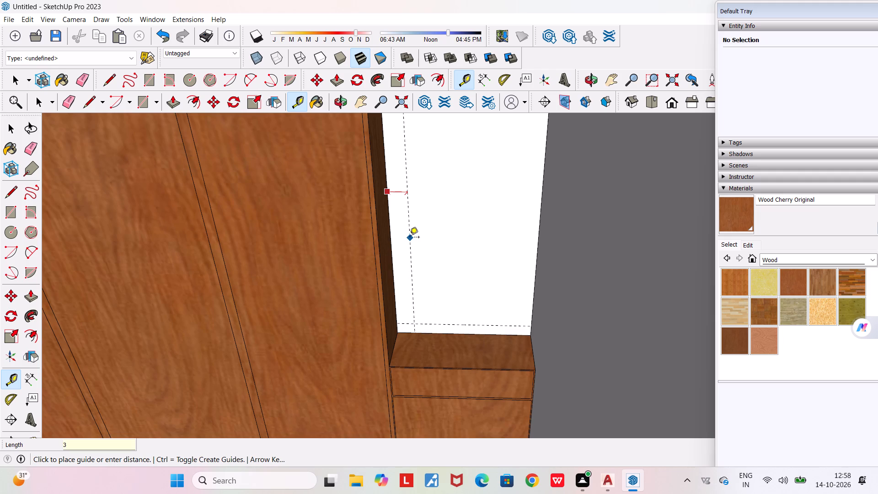
key(shift+quotedbl)
key(shift+Return)
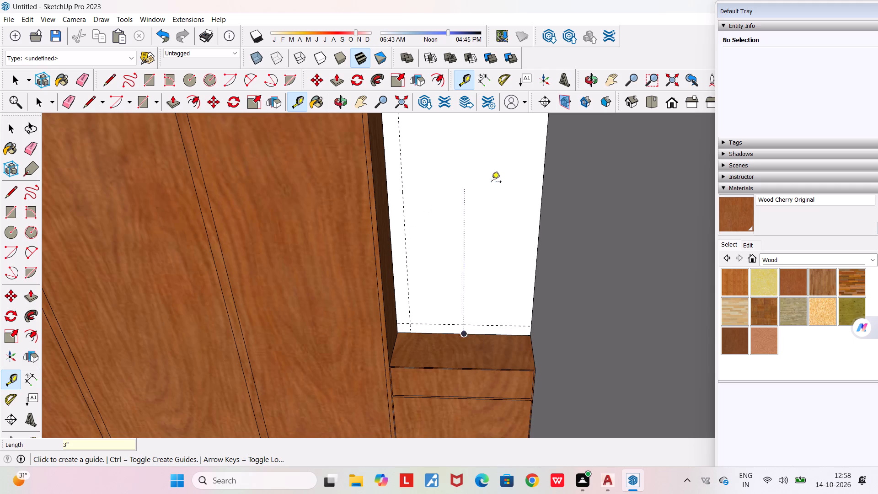
click(542, 209)
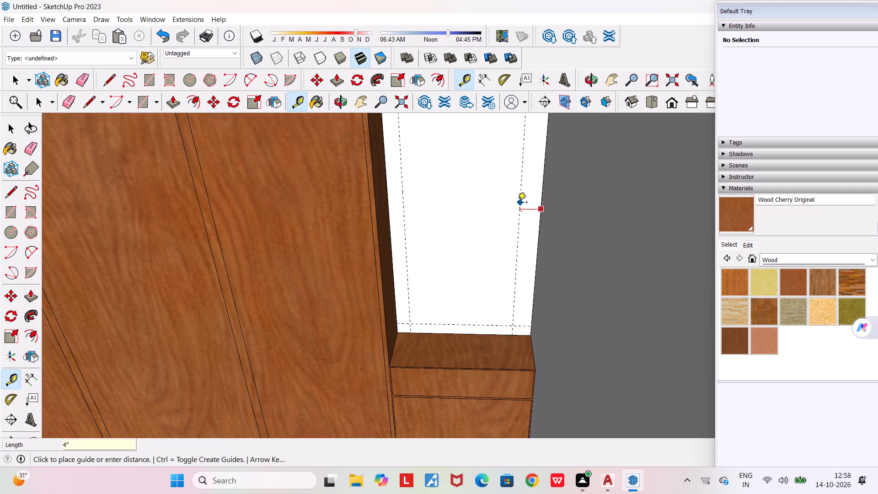
text(3")
key(shift+Return)
Place a horizontal guide on the wall 3' above the 2.5" guide over the drawer unit.
scroll(517, 203, down, 4)
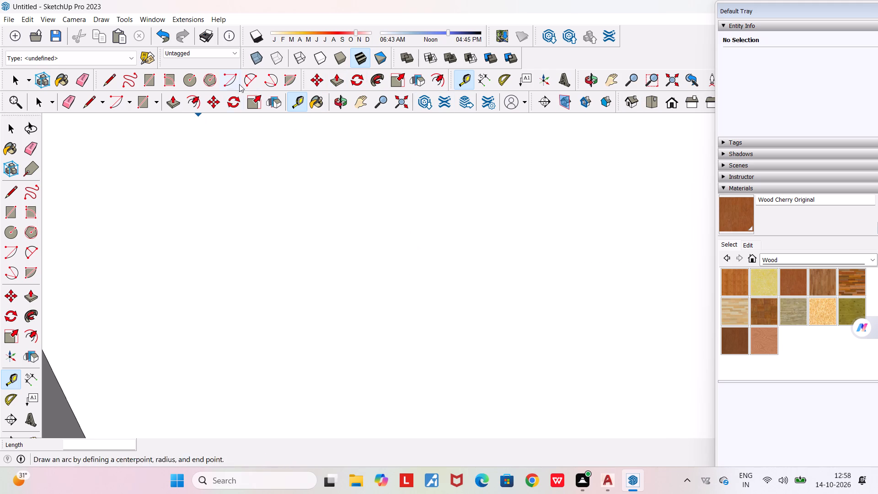
click(679, 76)
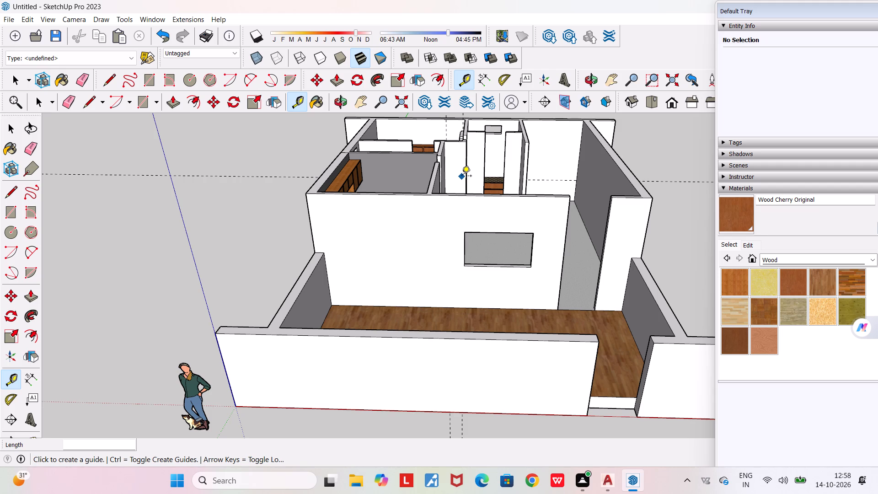
scroll(460, 227, down, 3)
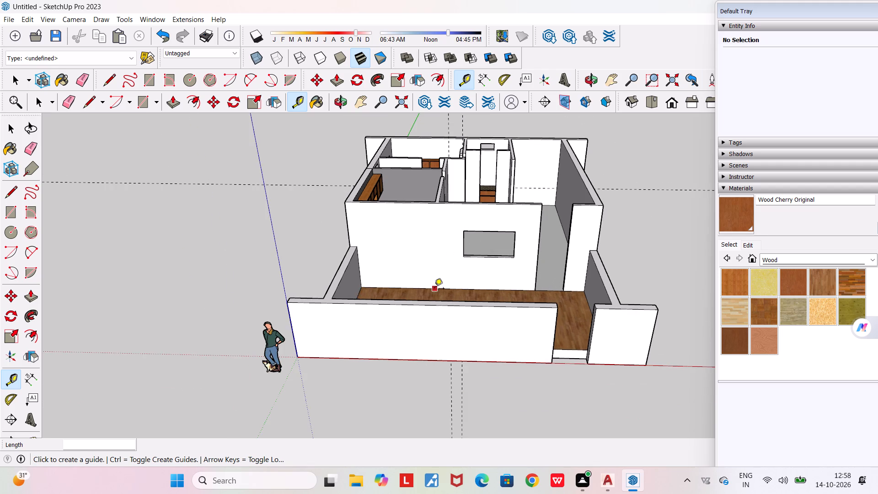
middle_drag(435, 290, 451, 420)
scroll(451, 420, down, 8)
scroll(451, 188, up, 5)
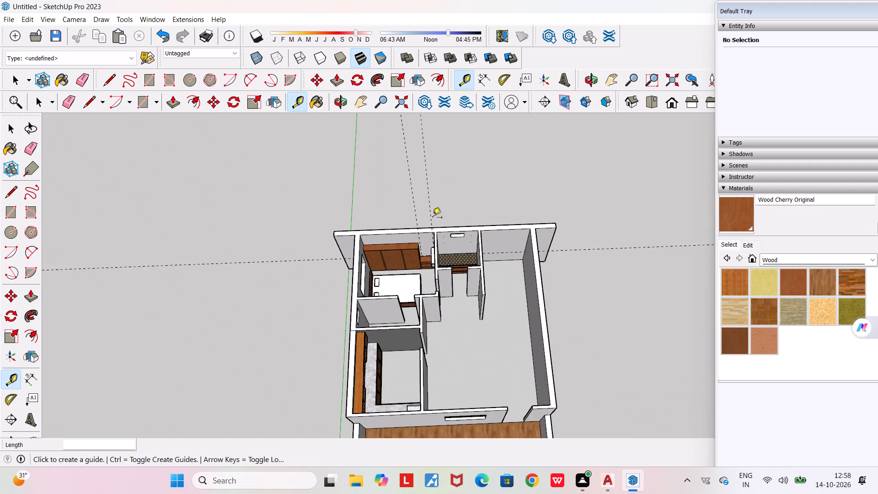
scroll(433, 218, up, 14)
scroll(438, 260, up, 3)
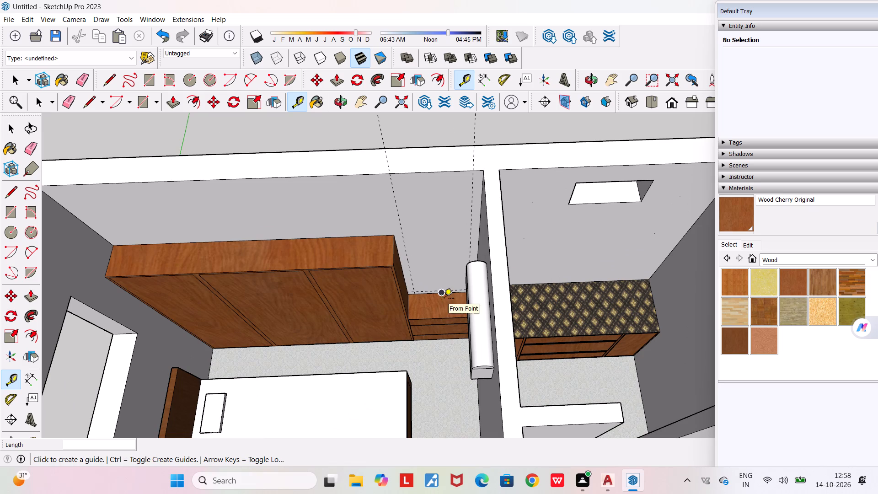
key(space)
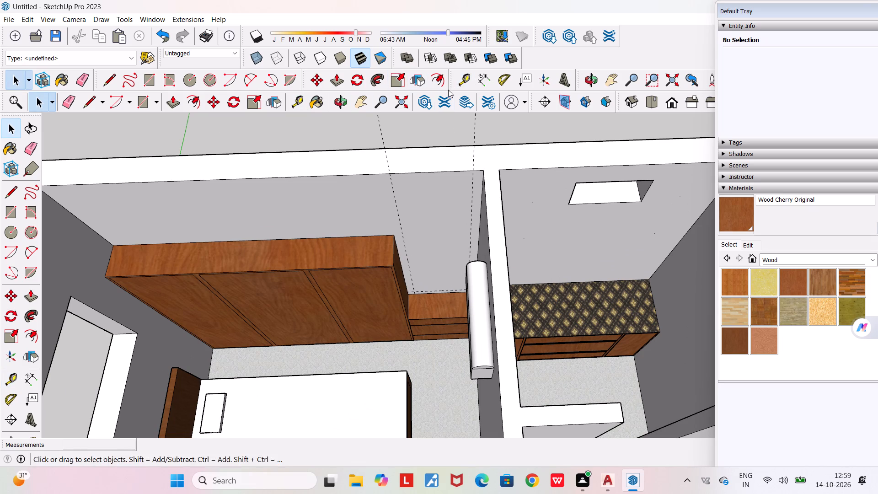
click(466, 81)
middle_drag(497, 235, 547, 190)
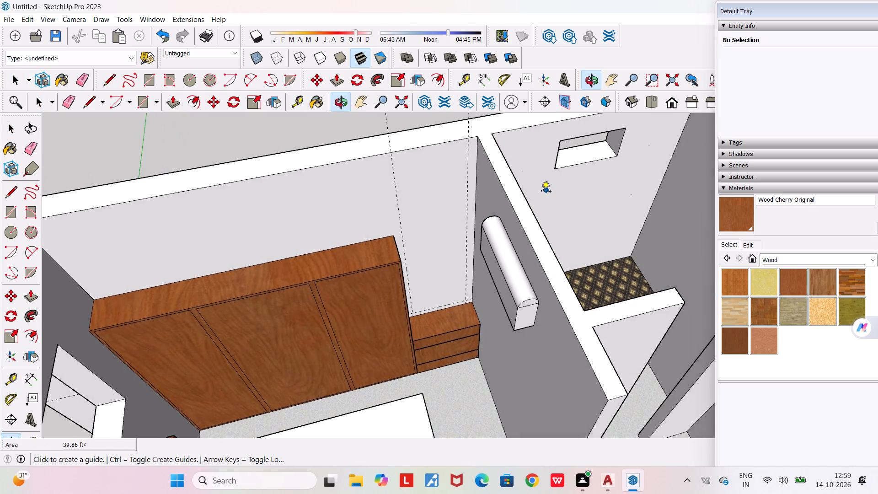
scroll(451, 304, up, 15)
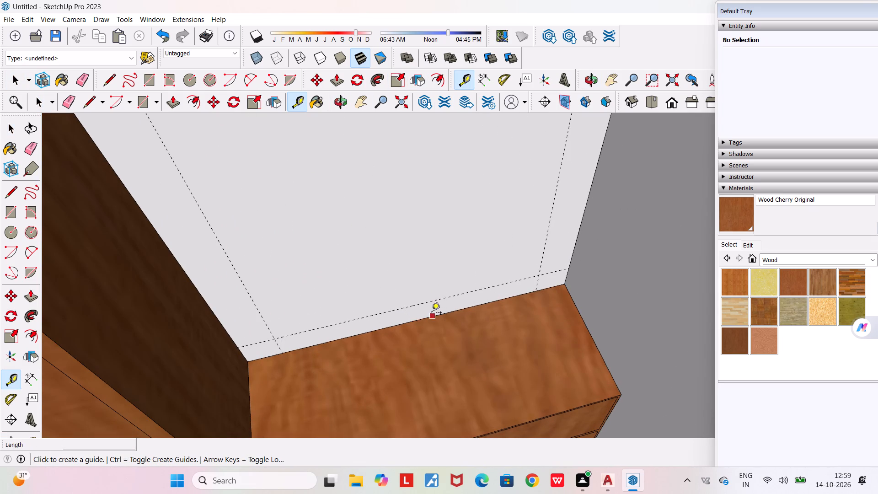
click(425, 303)
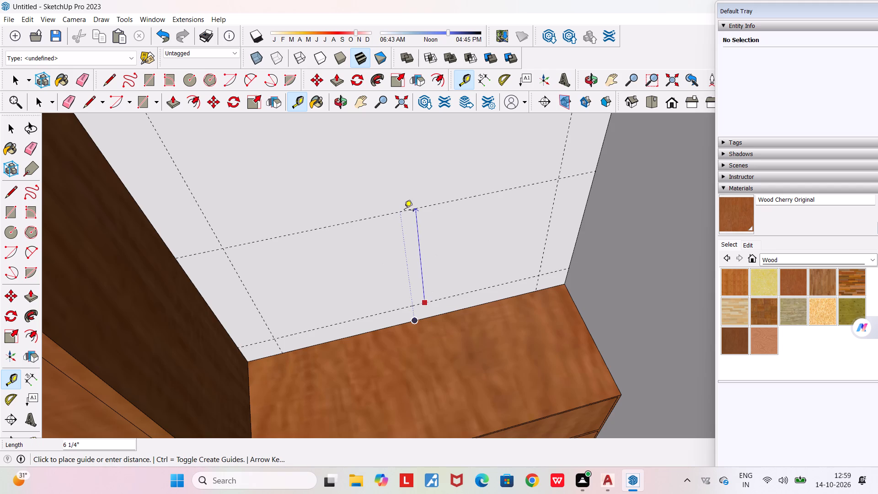
scroll(404, 211, down, 13)
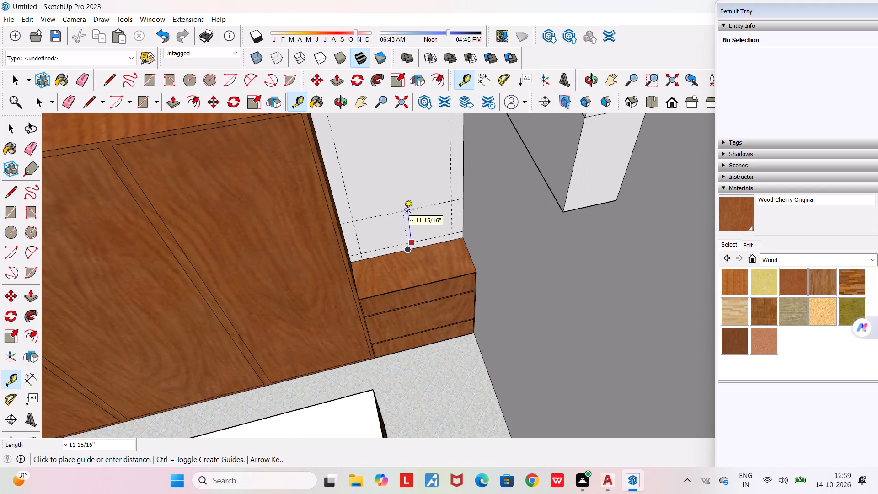
scroll(404, 211, down, 3)
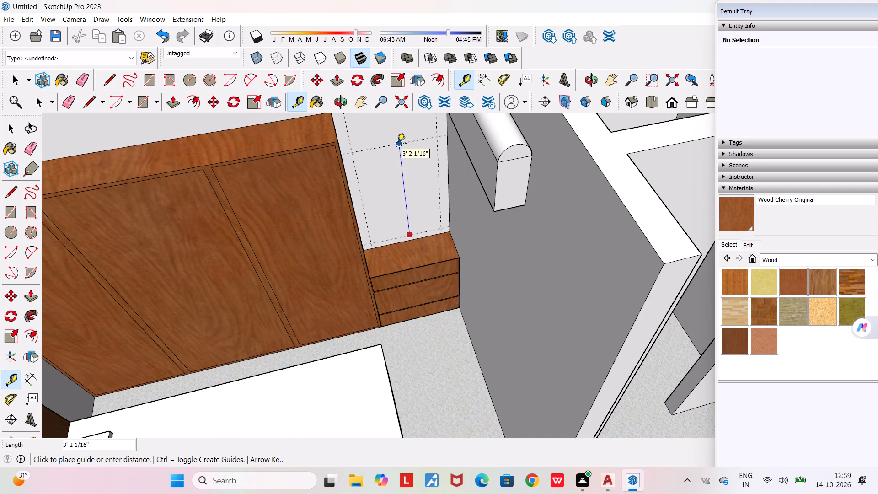
text(3')
key(Return)
Draw a 15" vertical line up the wall from the upper guide, in line with the midpoint of the drawer unit's rear edge.
middle_drag(397, 144, 390, 141)
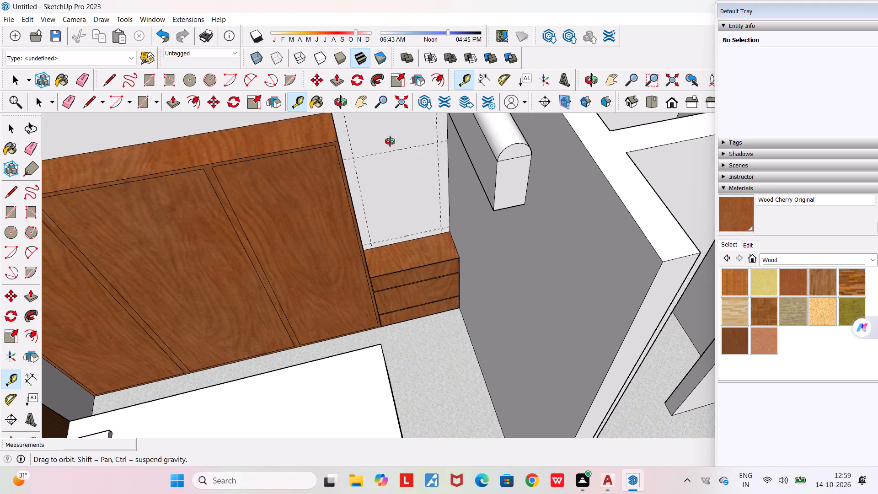
middle_drag(390, 141, 363, 129)
scroll(363, 129, down, 4)
scroll(396, 147, up, 4)
middle_drag(396, 147, 402, 149)
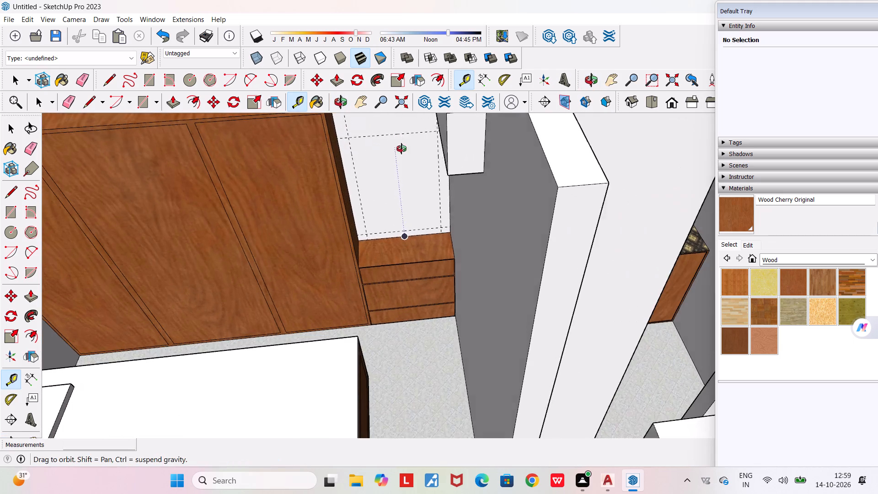
middle_drag(402, 149, 413, 154)
scroll(413, 154, down, 4)
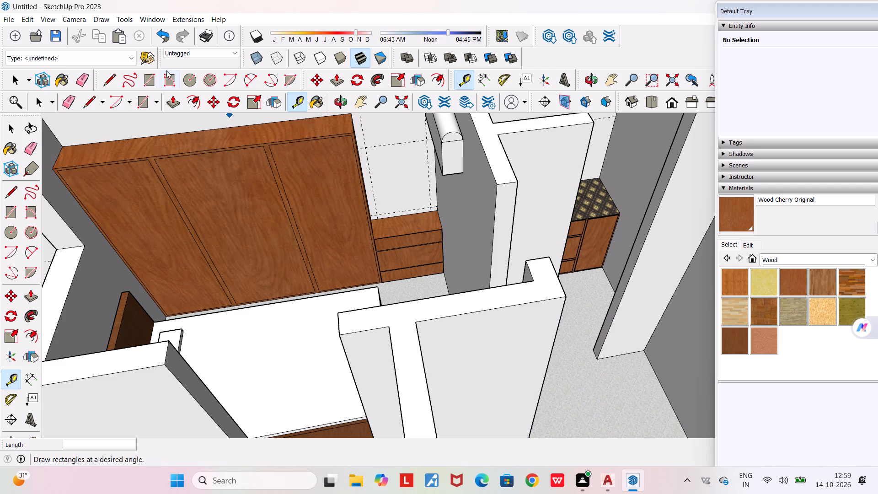
click(85, 104)
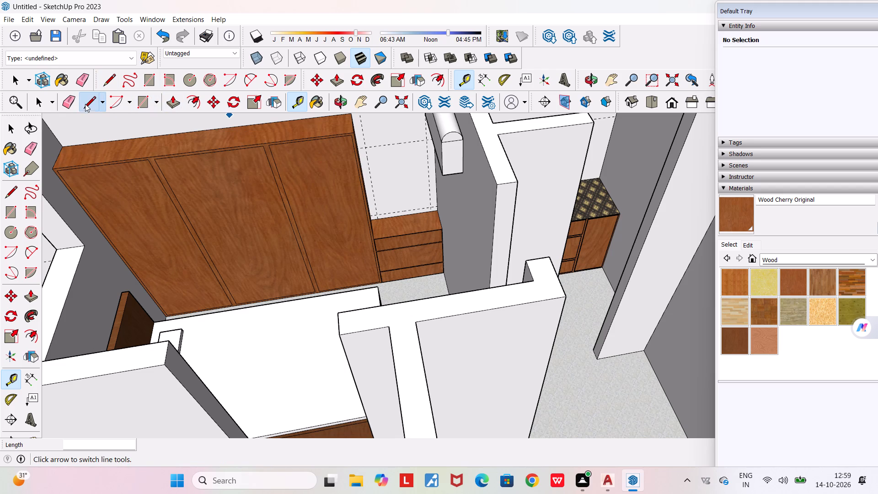
scroll(407, 142, up, 3)
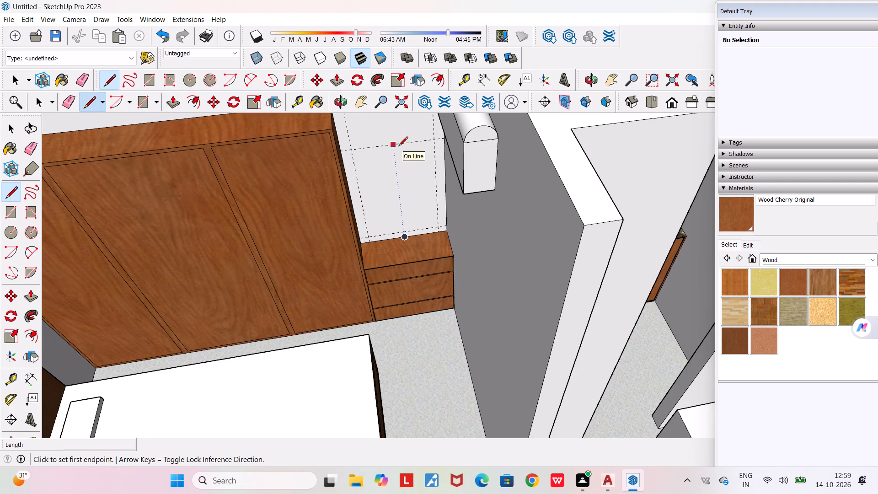
click(394, 145)
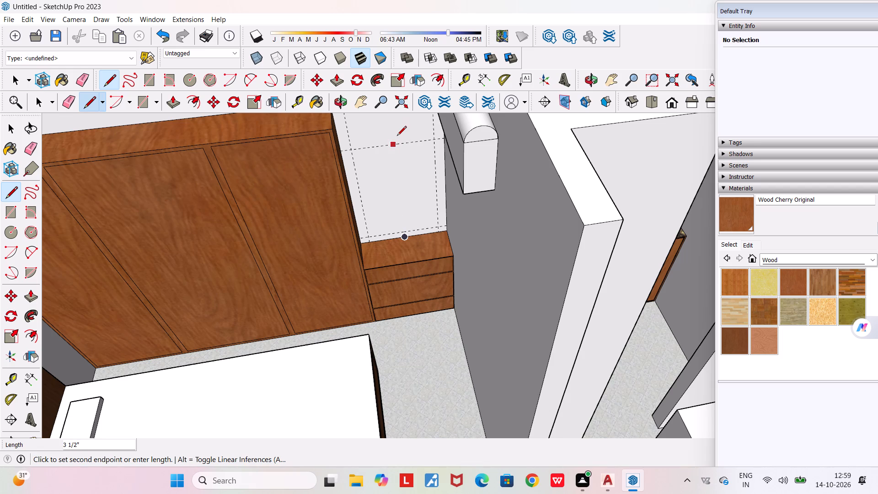
scroll(396, 136, up, 5)
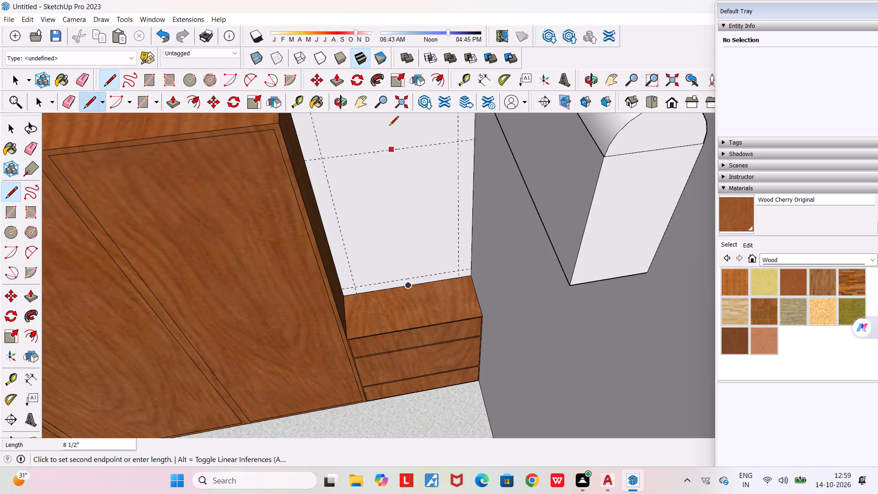
scroll(391, 130, down, 4)
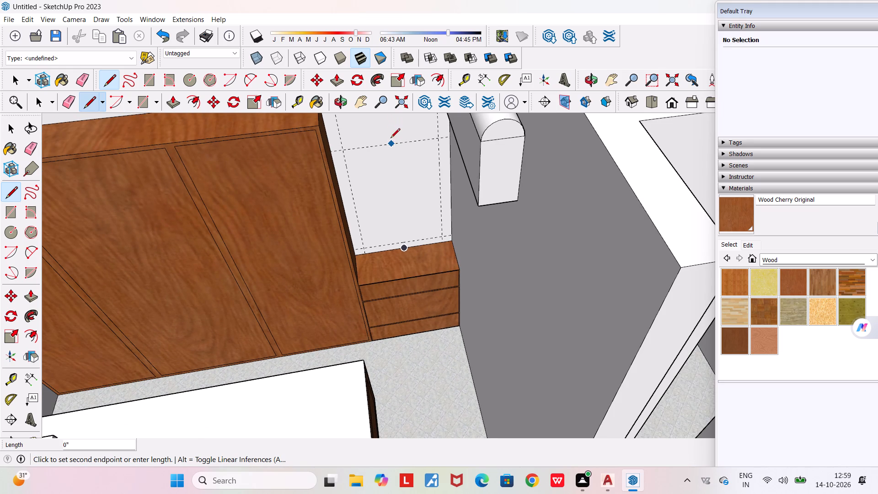
middle_drag(397, 142, 483, 196)
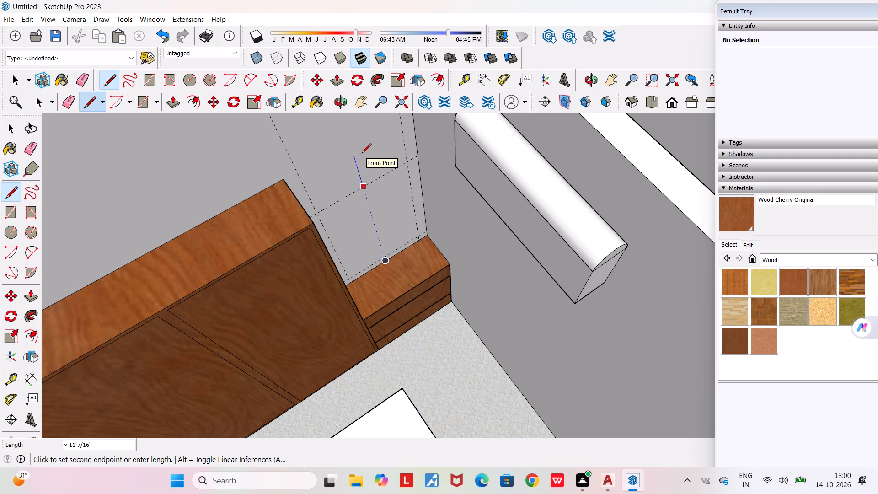
text(15")
key(Return)
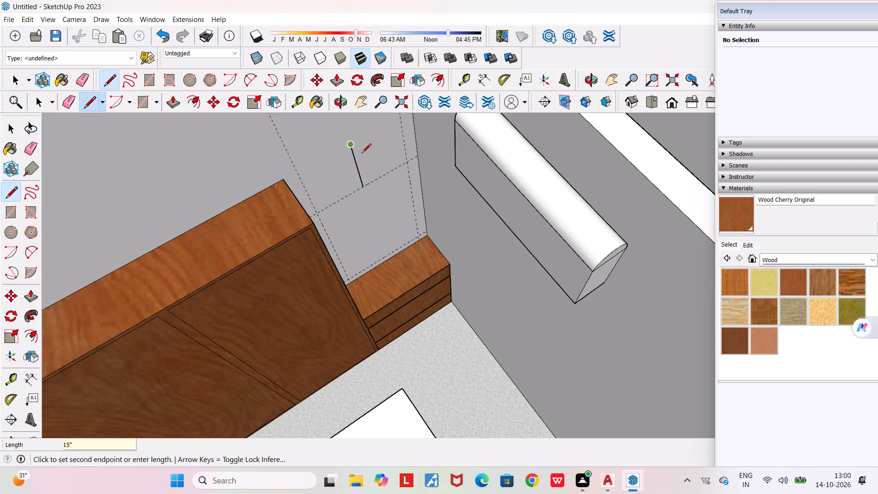
key(space)
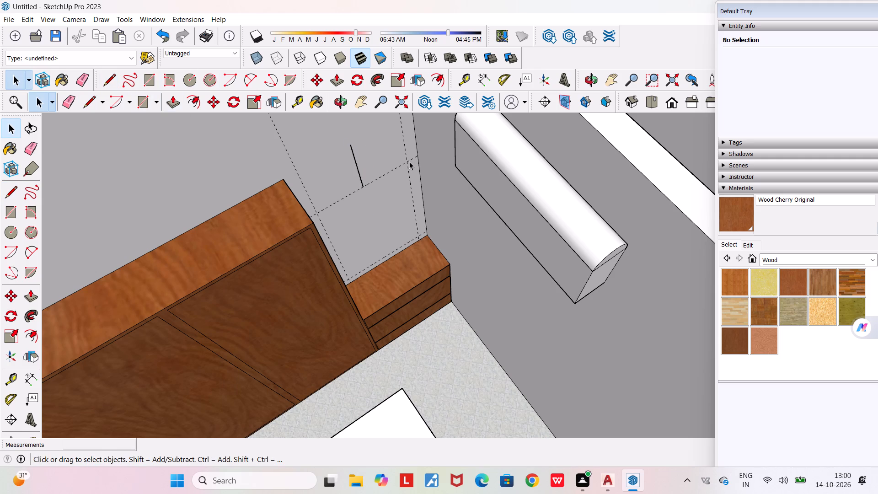
Draw a rectangle 3' high and about 2' 1 1/4" wide between the guide intersections on the wall above the drawers.
click(142, 100)
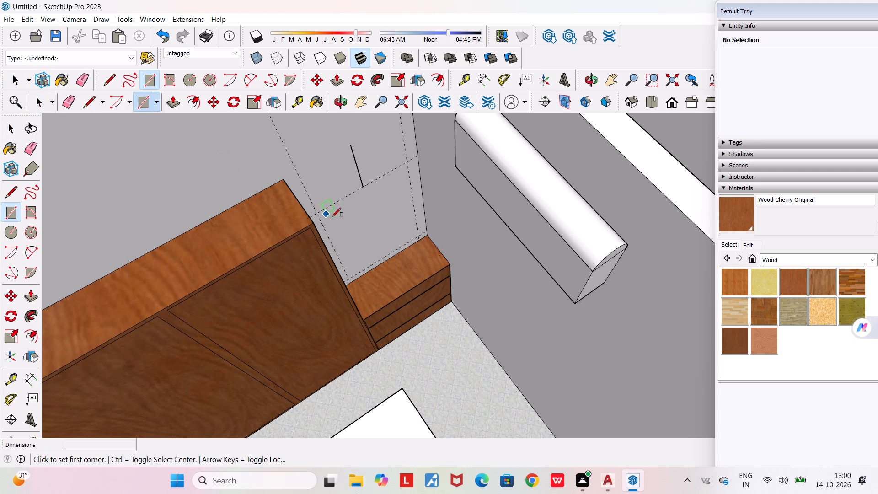
click(316, 214)
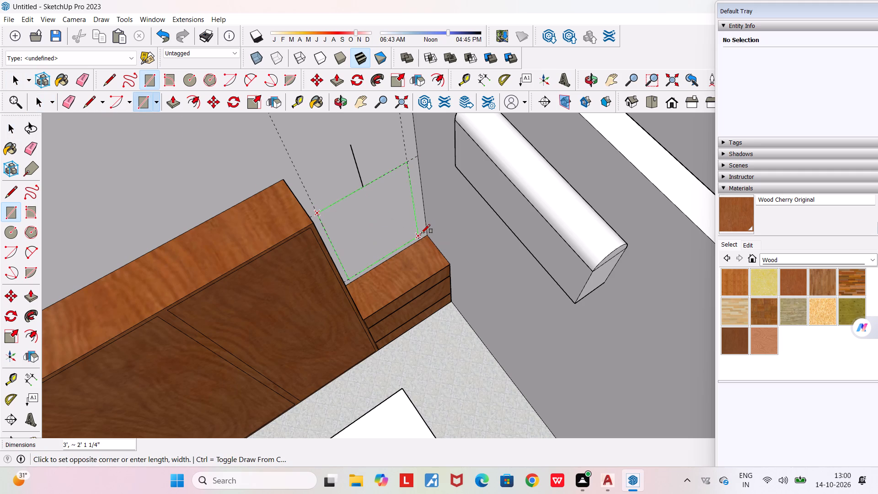
click(421, 233)
key(space)
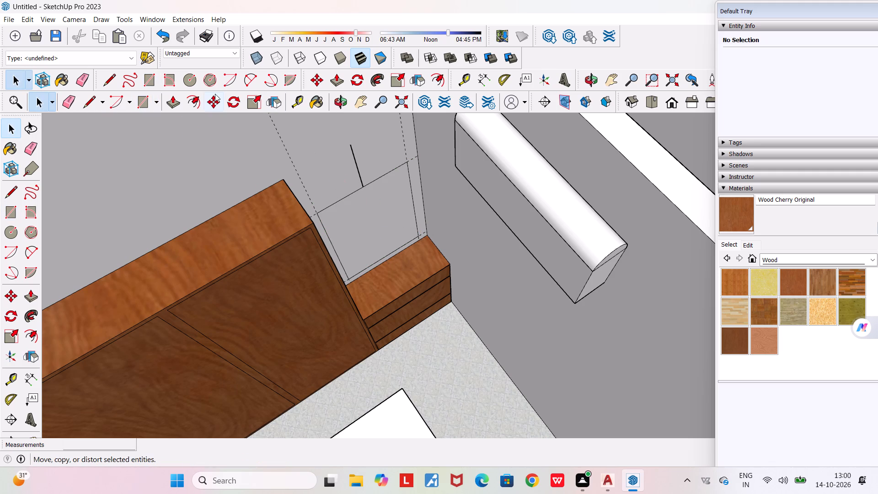
Draw a circle of about 1' 3" radius on the wall, centred where the 15" line meets the rectangle's top edge.
click(191, 79)
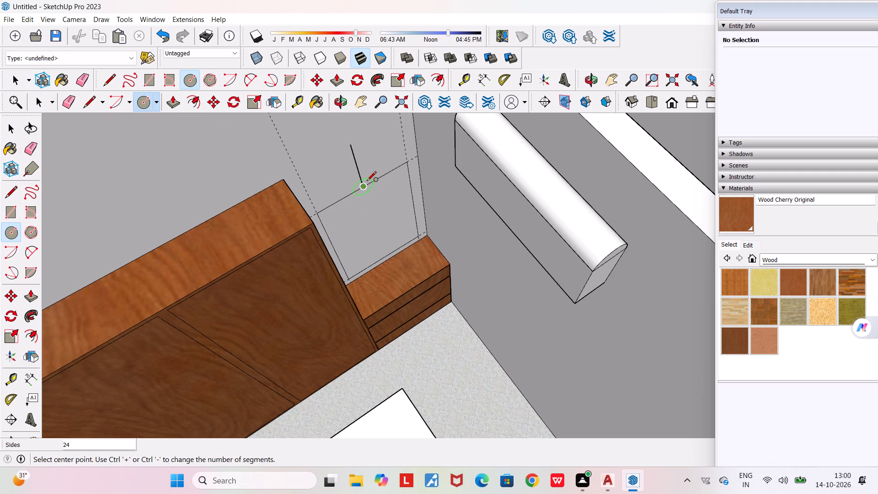
click(366, 183)
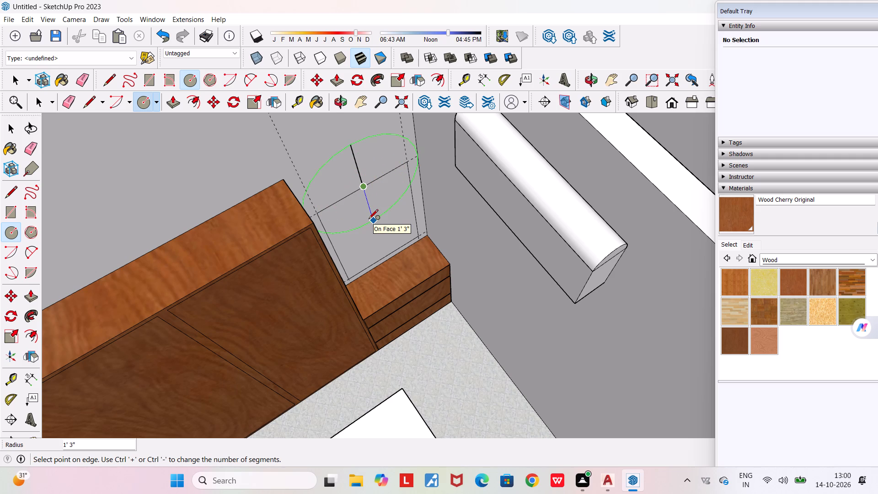
click(369, 220)
scroll(327, 203, up, 5)
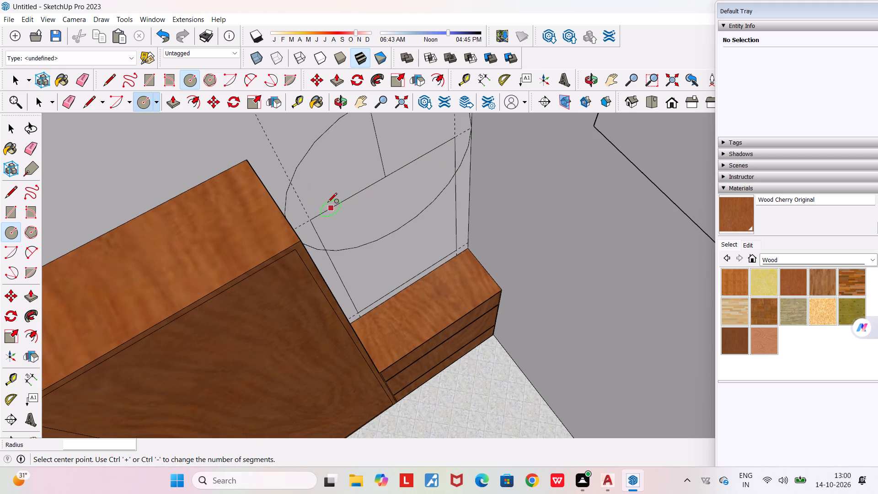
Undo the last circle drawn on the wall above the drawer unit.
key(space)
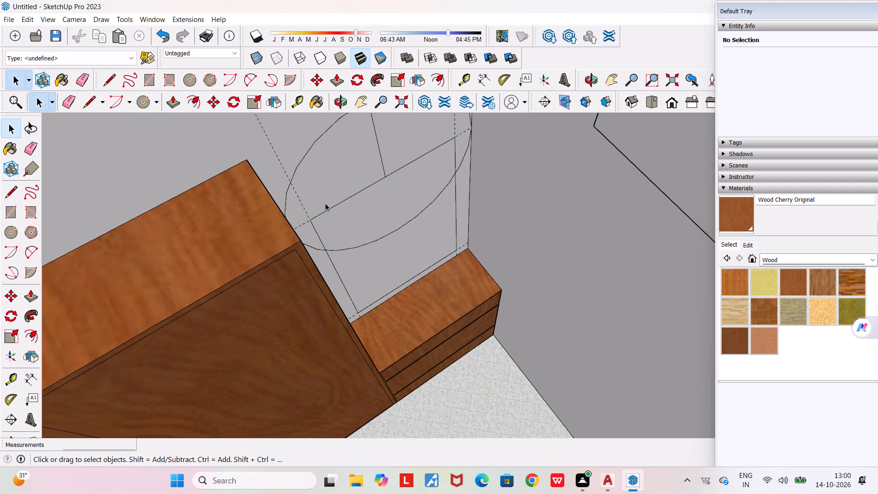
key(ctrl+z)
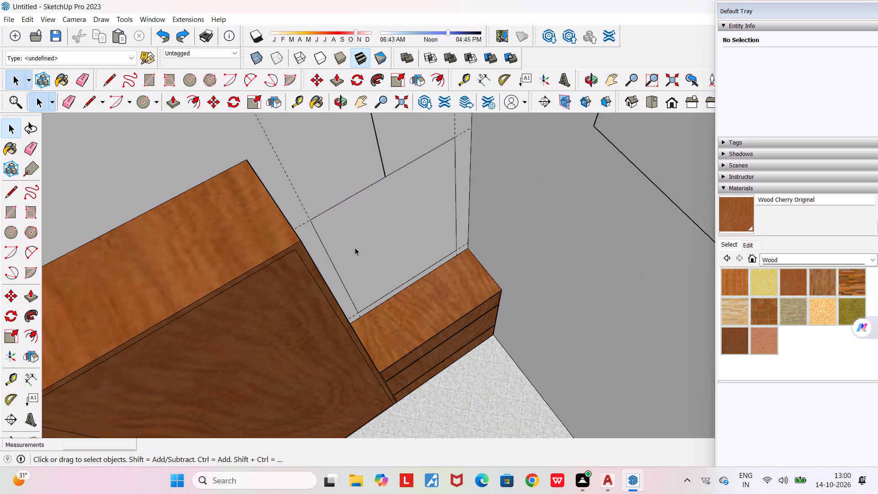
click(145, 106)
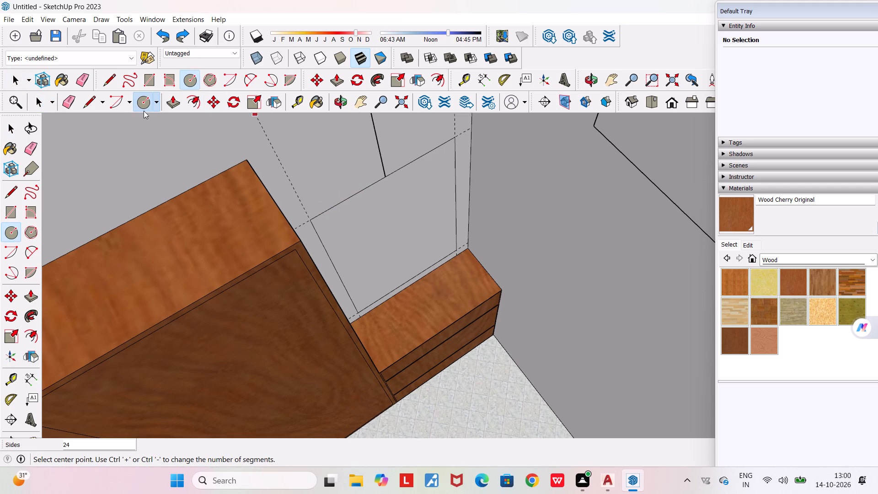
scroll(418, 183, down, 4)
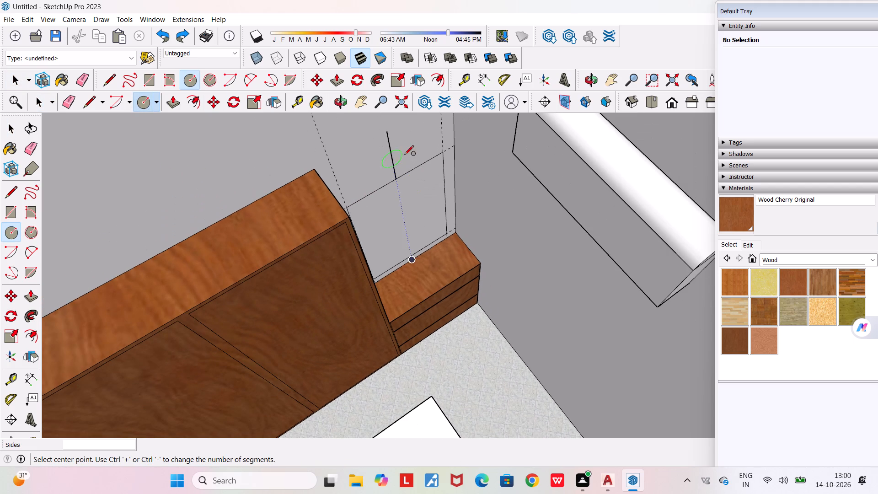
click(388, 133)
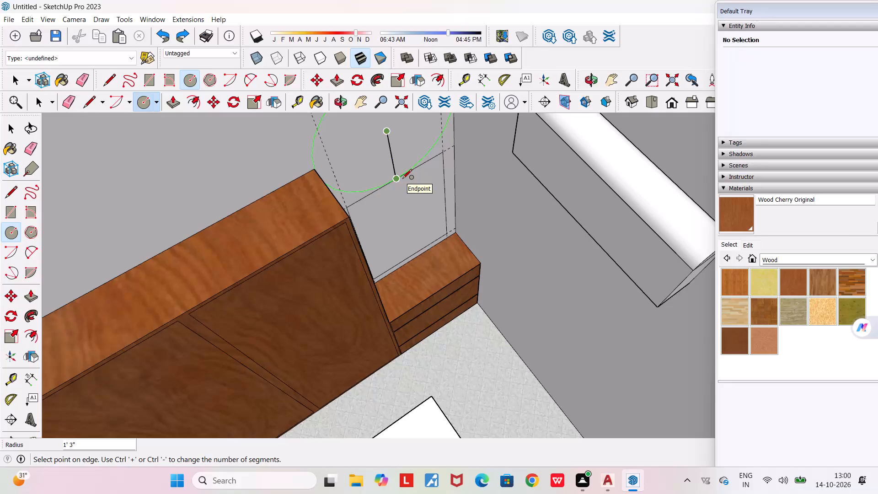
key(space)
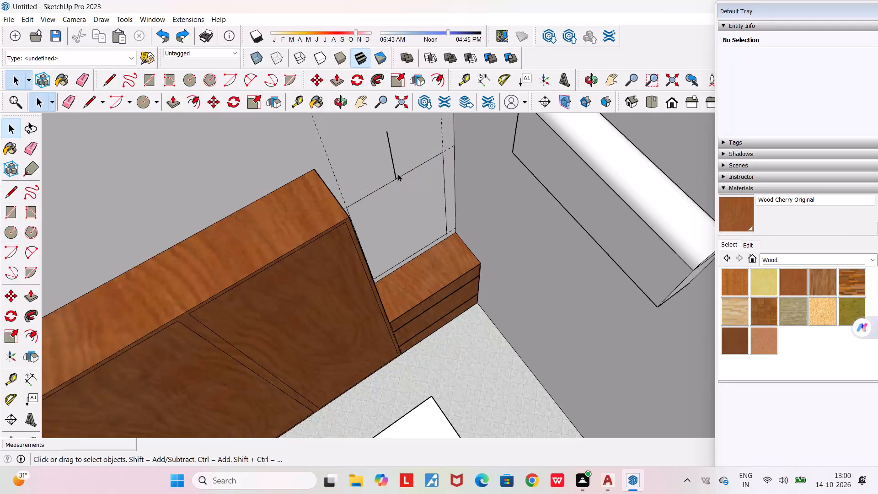
Draw a circle of 1' 3" radius on the wall, centred where the 15" vertical line meets the rectangle's top edge.
click(159, 99)
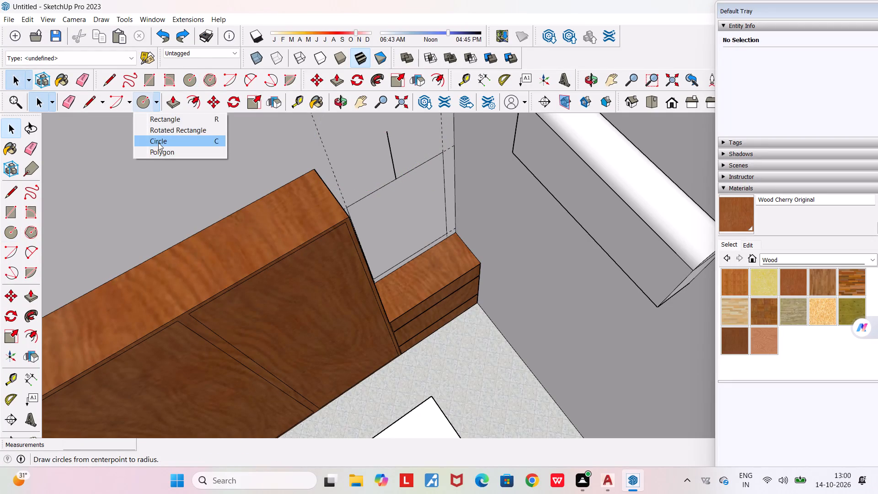
click(158, 143)
click(397, 179)
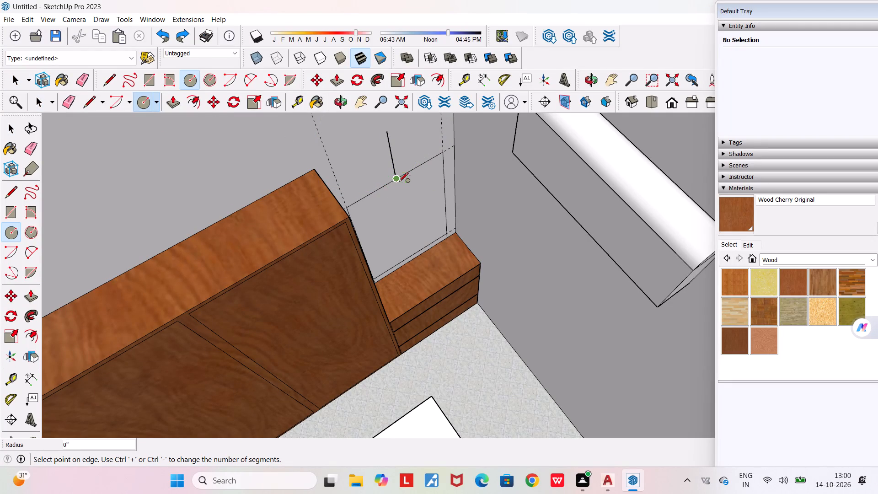
click(406, 212)
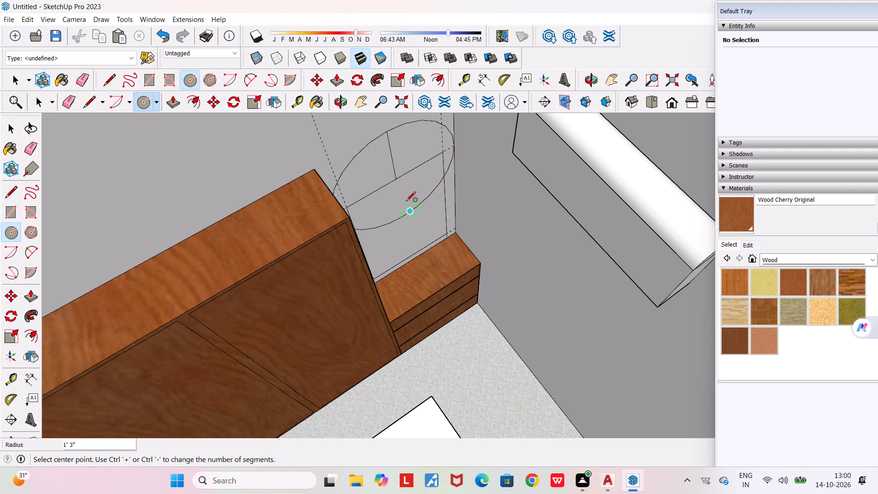
key(space)
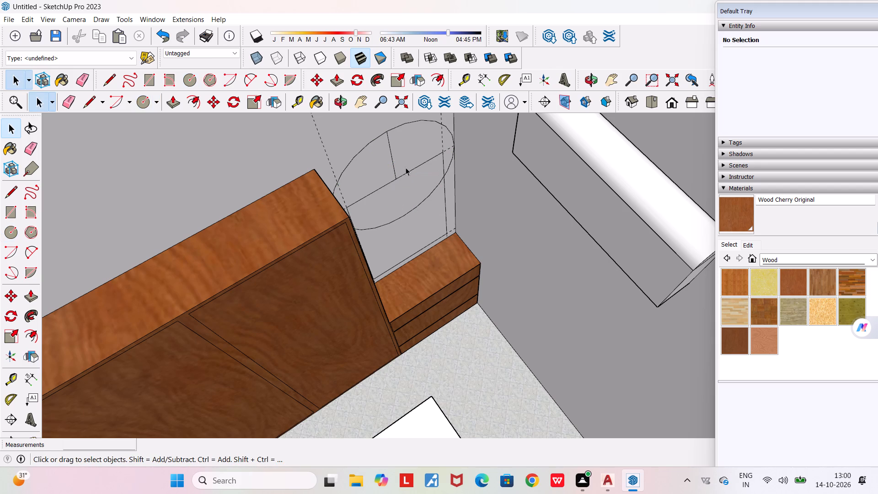
Draw a line of about 8 13/16" along each vertical guide, joining the circle to the rectangle's two top corners.
scroll(354, 196, up, 7)
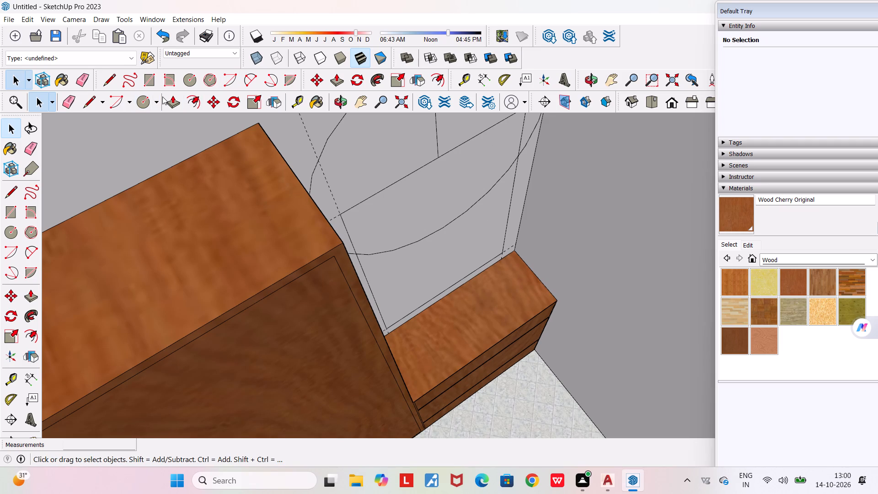
click(402, 246)
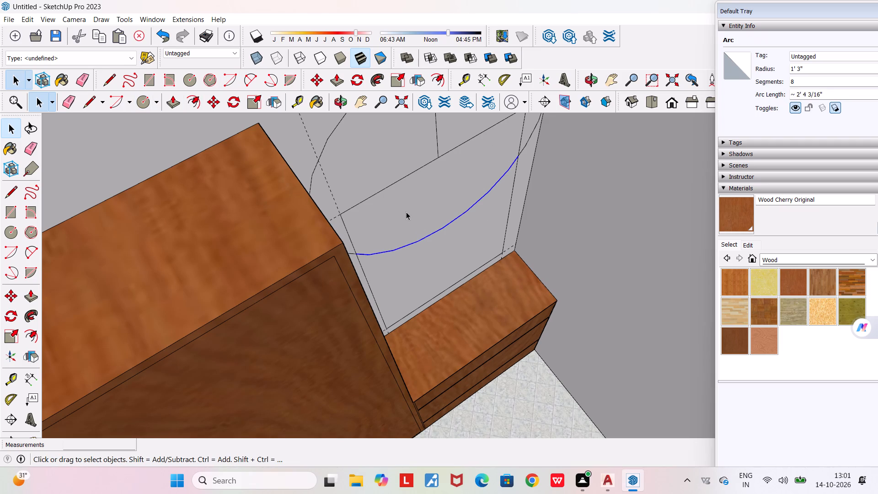
click(405, 211)
key(space)
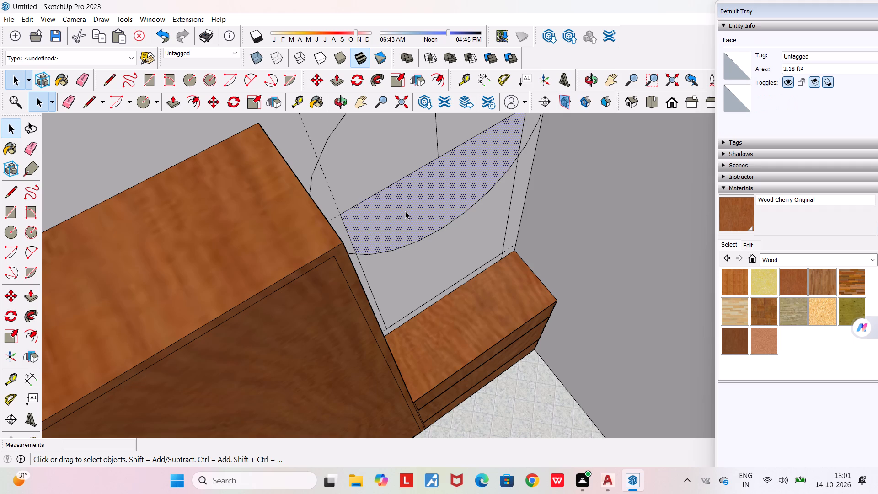
click(109, 81)
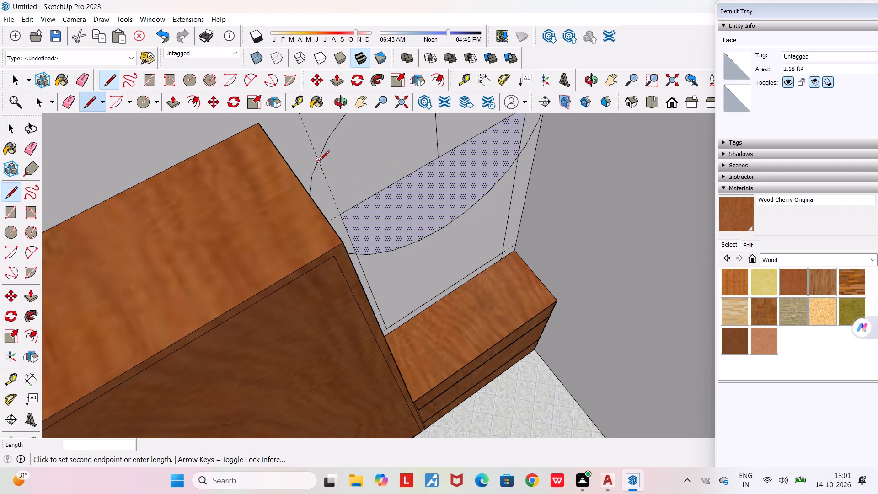
click(320, 161)
click(341, 220)
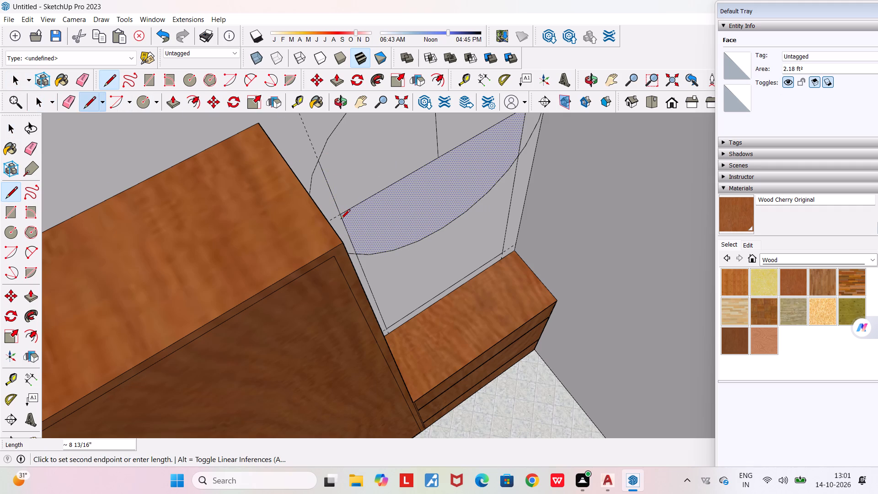
scroll(341, 220, down, 9)
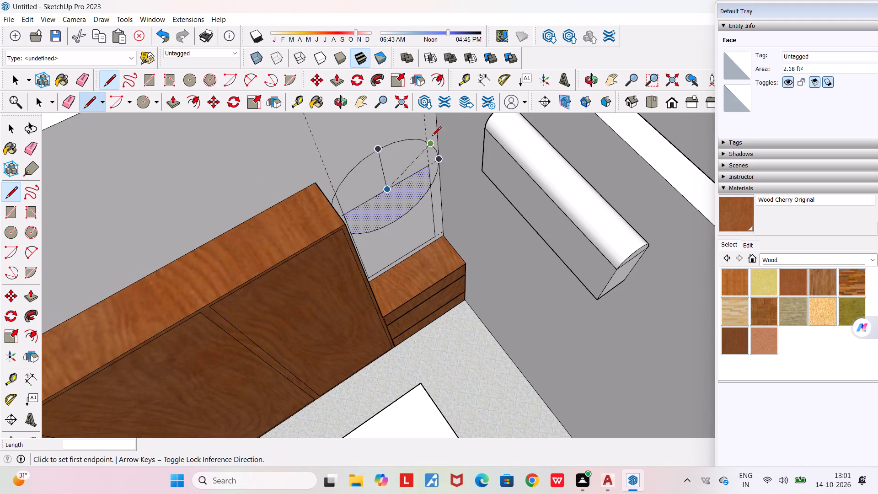
scroll(432, 134, up, 8)
click(422, 151)
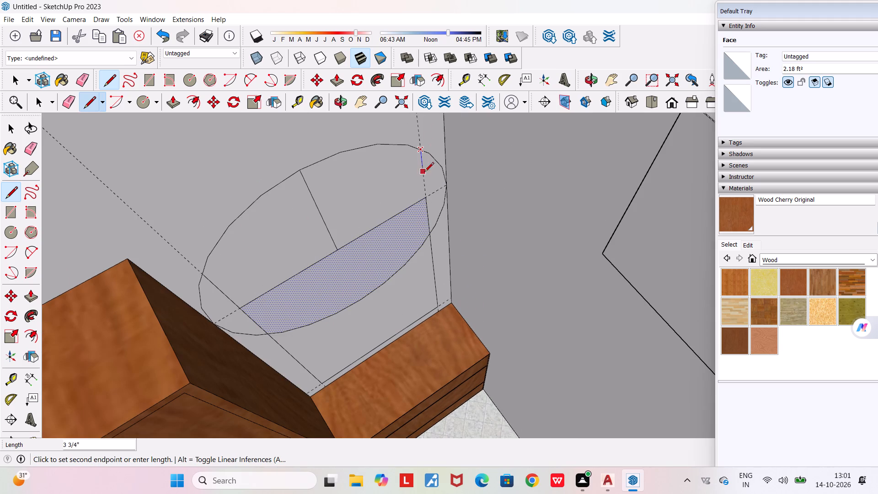
click(428, 199)
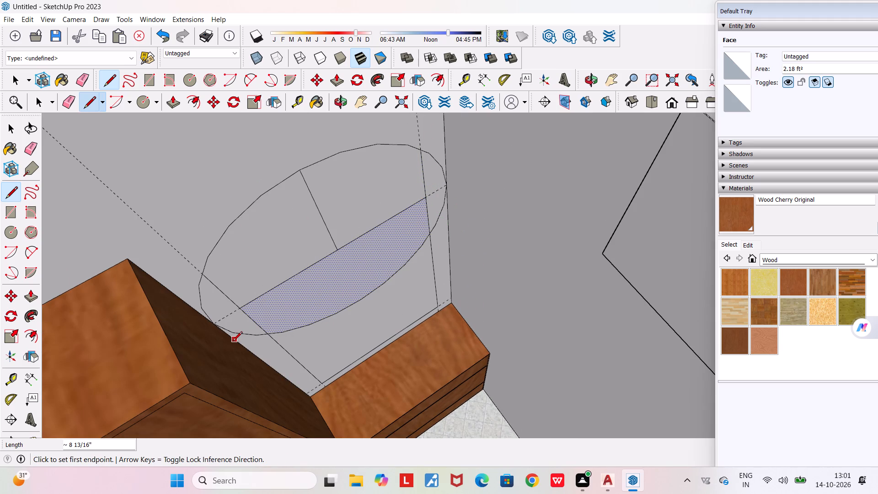
Erase the 15" line, the rectangle's top edge and the circle's side and lower arcs, leaving a single arched-top outline.
key(e)
drag(327, 201, 316, 214)
drag(298, 262, 305, 281)
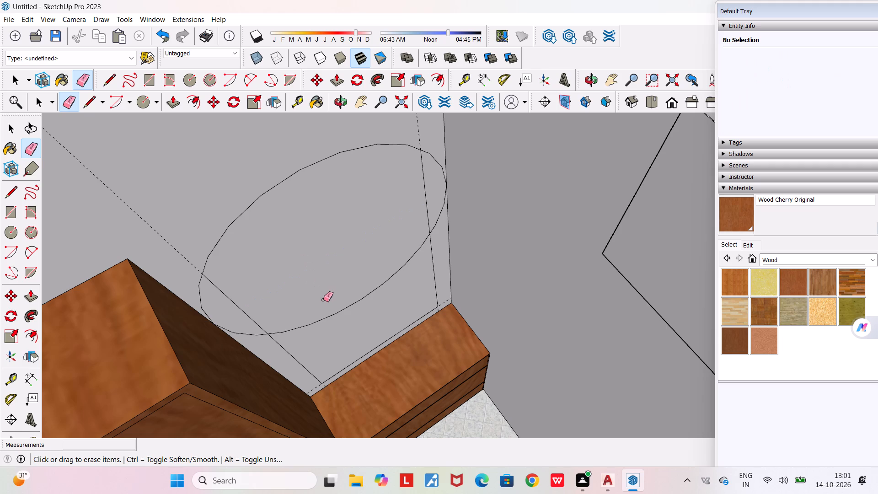
drag(428, 158, 429, 149)
drag(441, 199, 442, 213)
drag(415, 253, 415, 258)
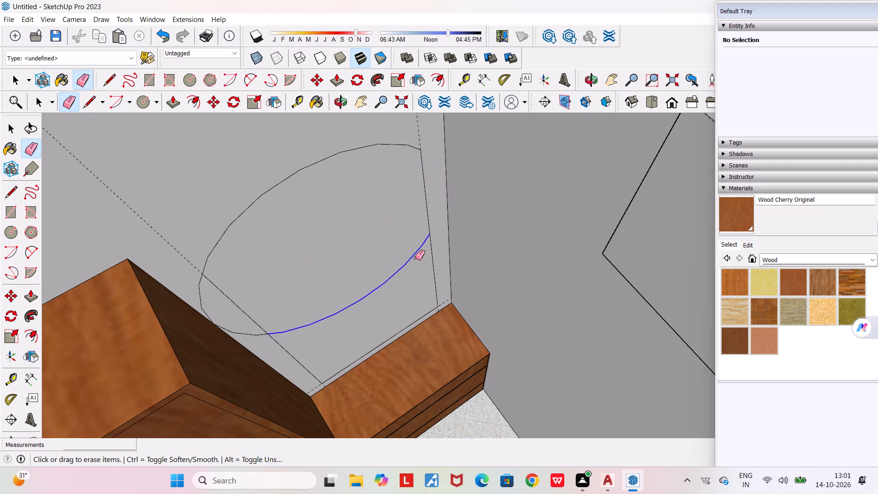
drag(415, 258, 416, 264)
click(252, 334)
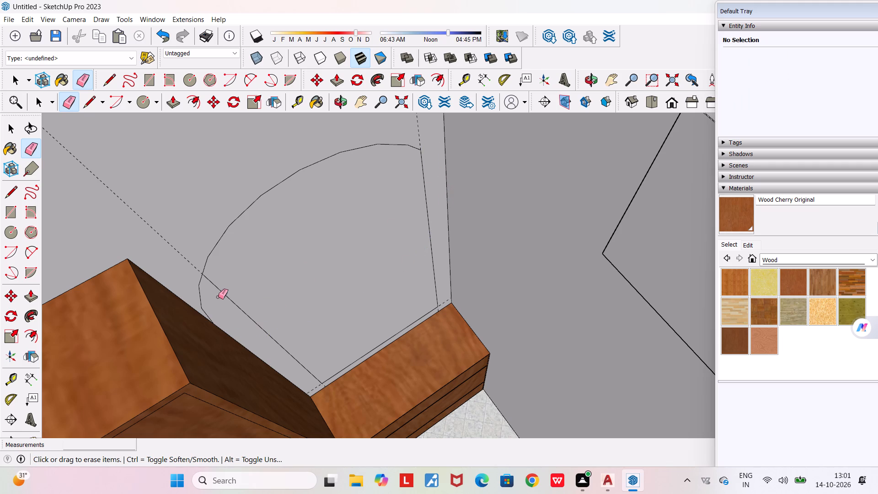
drag(213, 295, 195, 288)
Erase the two vertical guides and the bottom horizontal guide around the arched outline.
scroll(208, 304, down, 2)
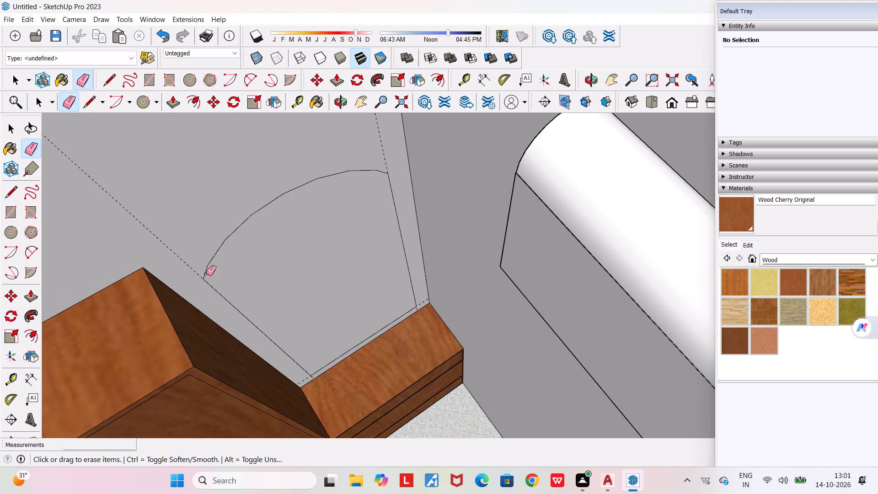
drag(181, 263, 185, 239)
drag(383, 141, 377, 142)
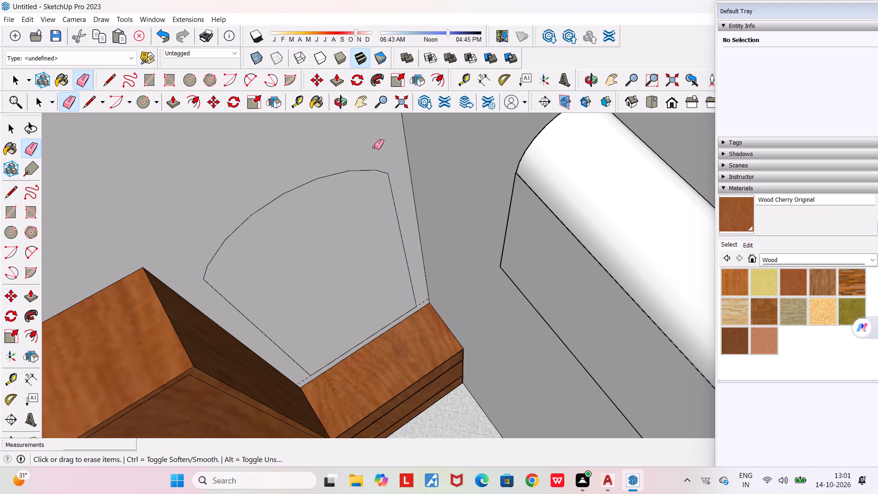
scroll(370, 150, down, 7)
middle_drag(326, 195, 268, 147)
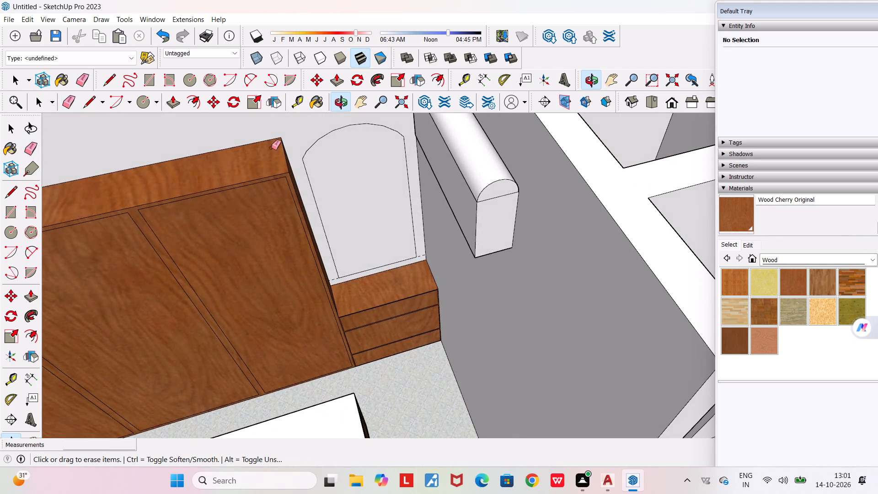
scroll(329, 247, up, 5)
drag(334, 295, 337, 299)
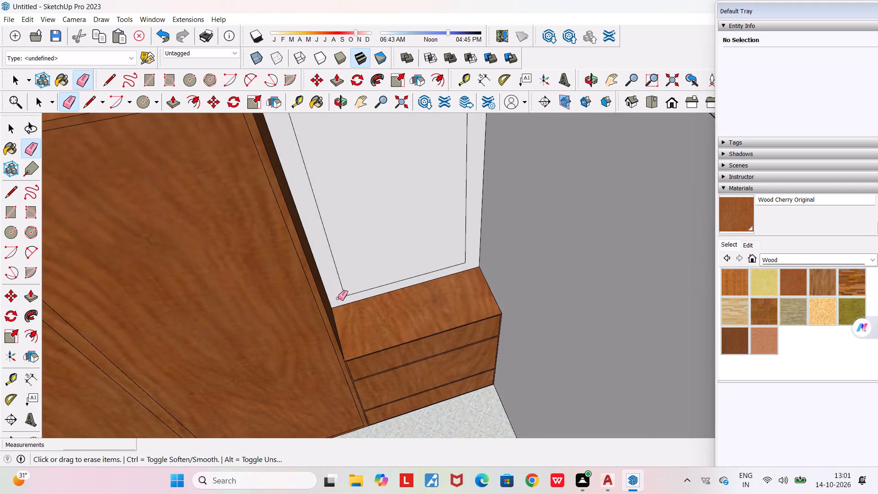
Push/Pull the arched face outward from the wall by about 1 3/4".
scroll(389, 267, down, 7)
middle_drag(390, 222, 364, 160)
scroll(365, 161, down, 3)
middle_drag(382, 189, 430, 201)
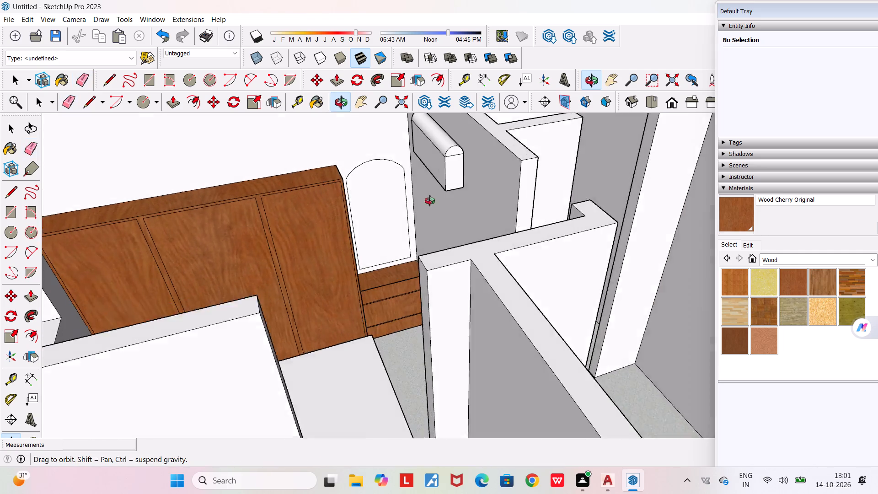
middle_drag(430, 201, 450, 199)
scroll(395, 198, up, 3)
middle_drag(379, 236, 343, 229)
scroll(367, 204, up, 2)
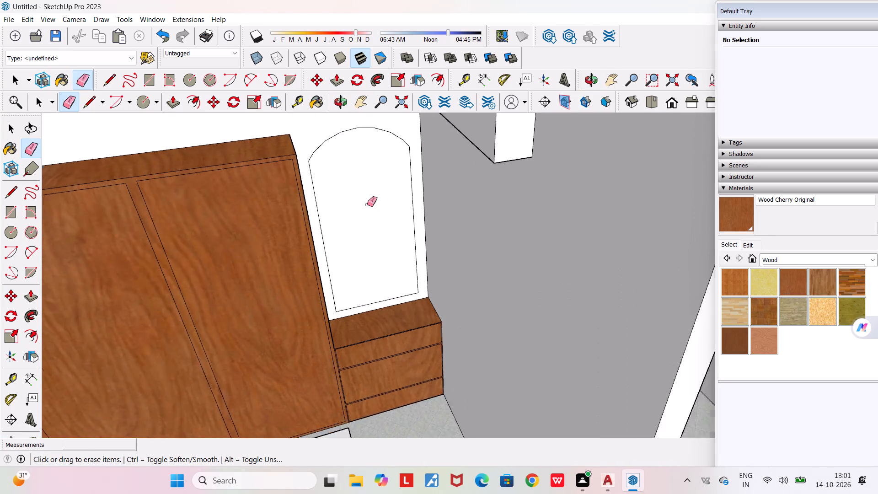
scroll(367, 204, up, 1)
key(space)
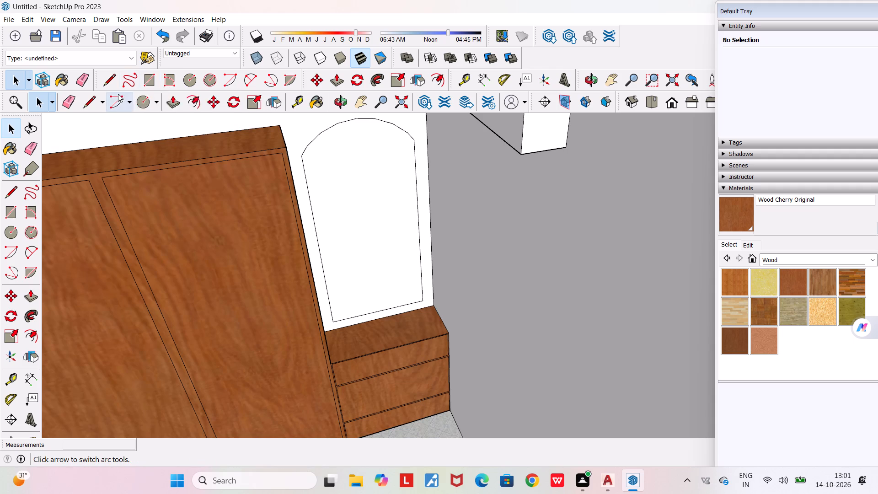
click(167, 103)
click(332, 161)
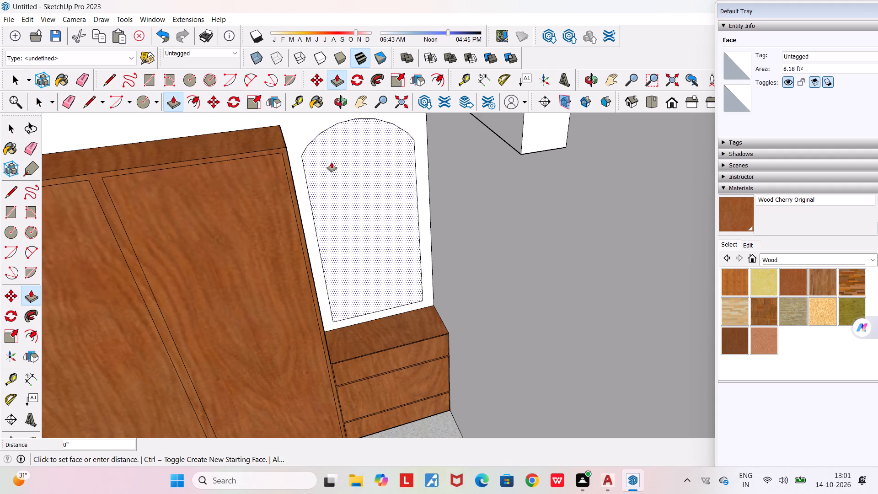
middle_drag(336, 165, 384, 176)
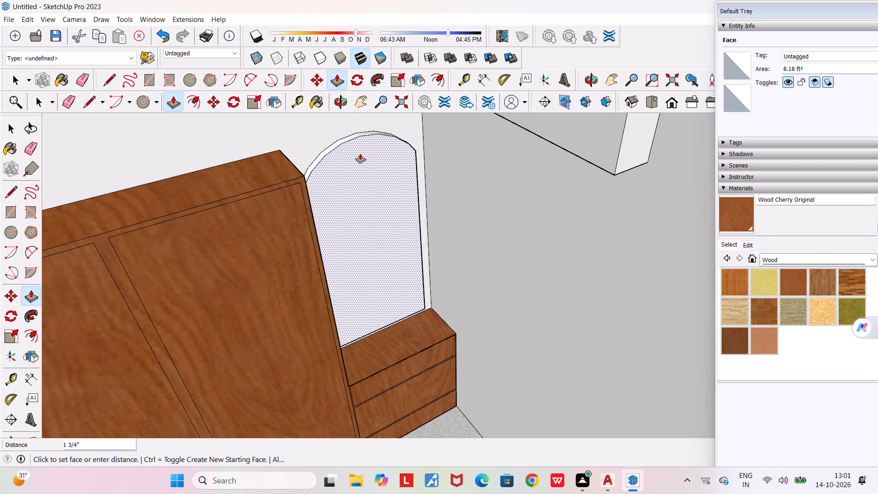
click(360, 154)
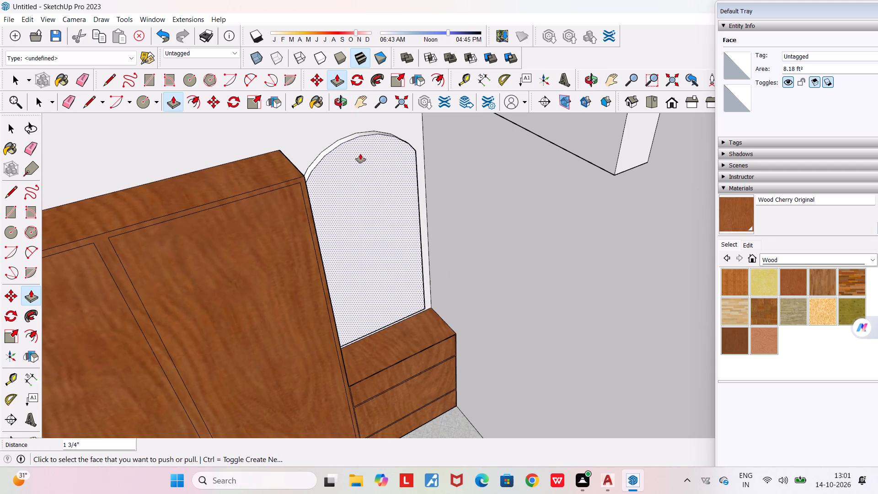
middle_drag(369, 182, 295, 180)
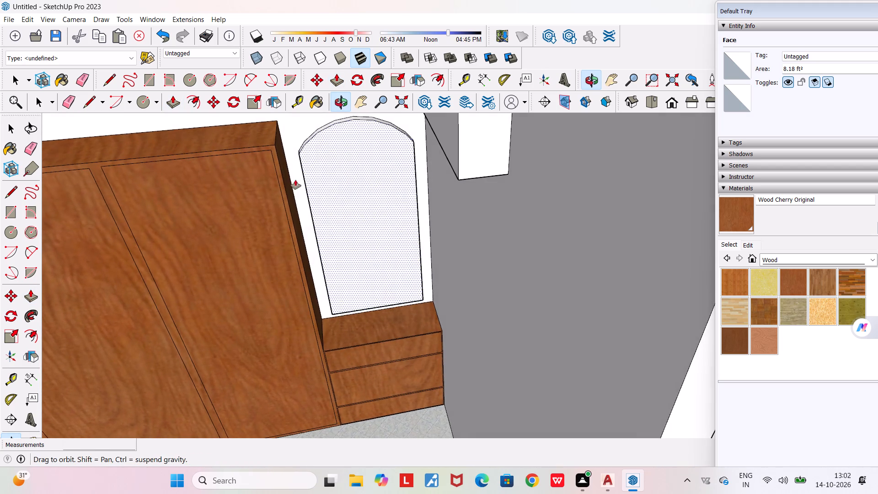
key(space)
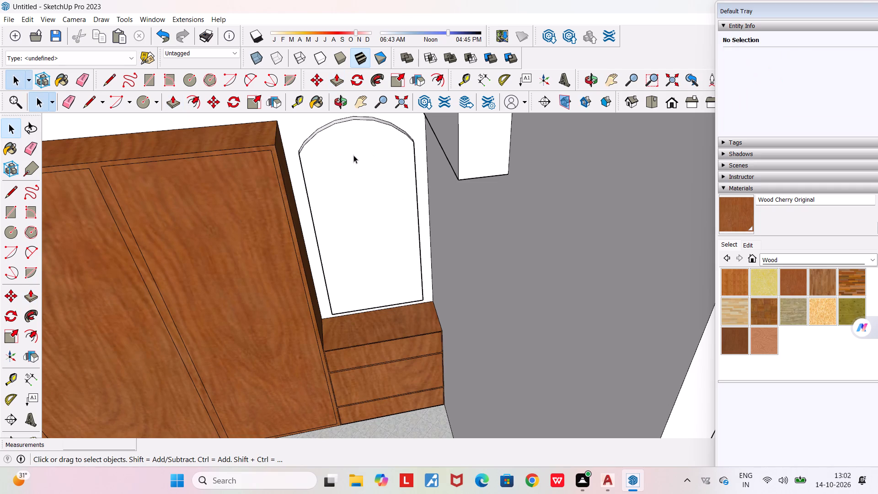
Offset the arched panel's front outline inward by about 15/16" to create a thin border around it.
click(193, 102)
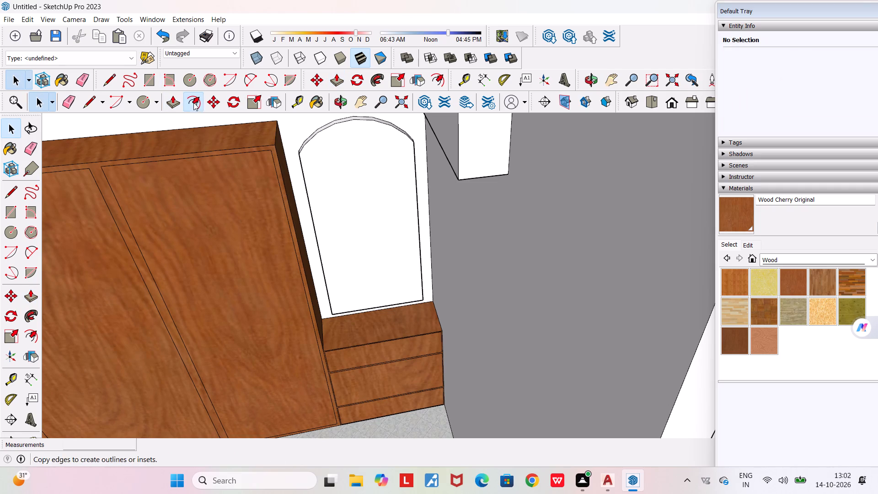
click(333, 145)
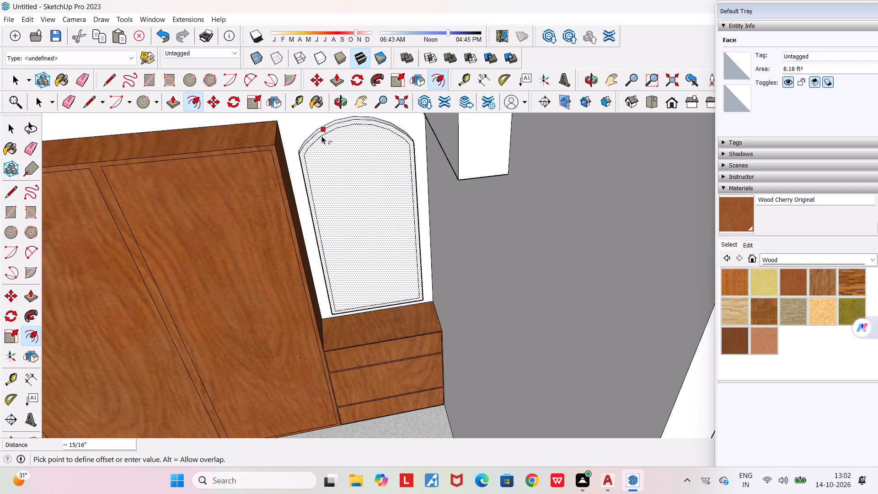
click(321, 136)
key(space)
key(space)
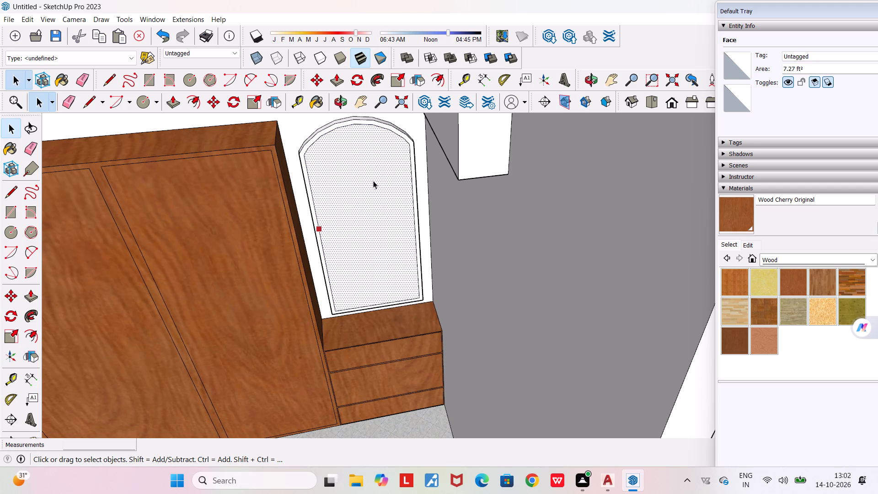
key(space)
key(space)
key(space)
key(Escape)
Push/Pull the inner arched face inward by about 11/16", recessing it behind the border.
click(177, 106)
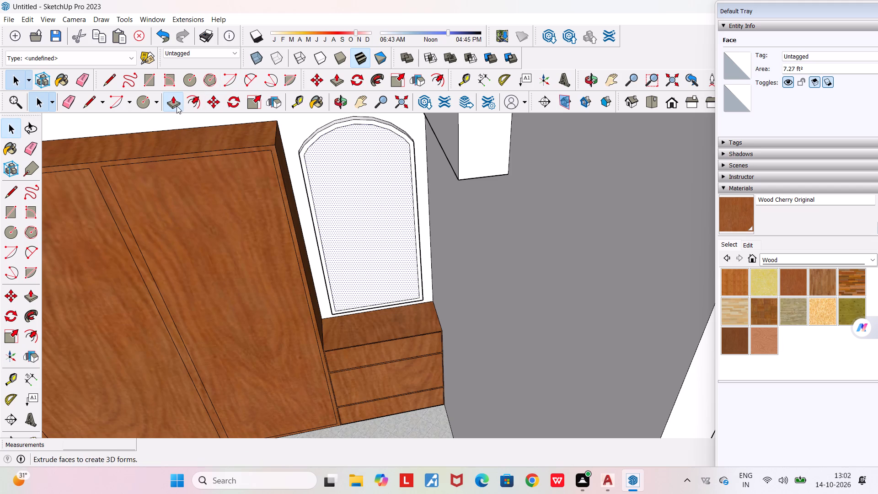
click(343, 178)
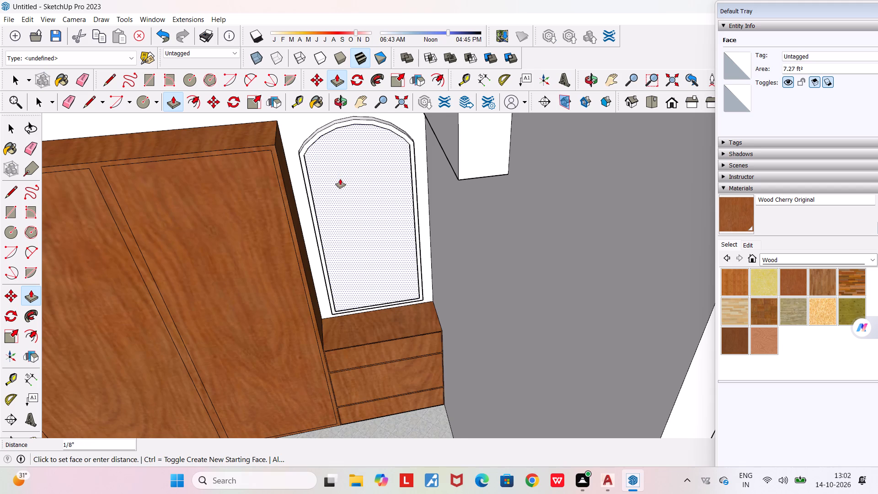
scroll(340, 179, up, 5)
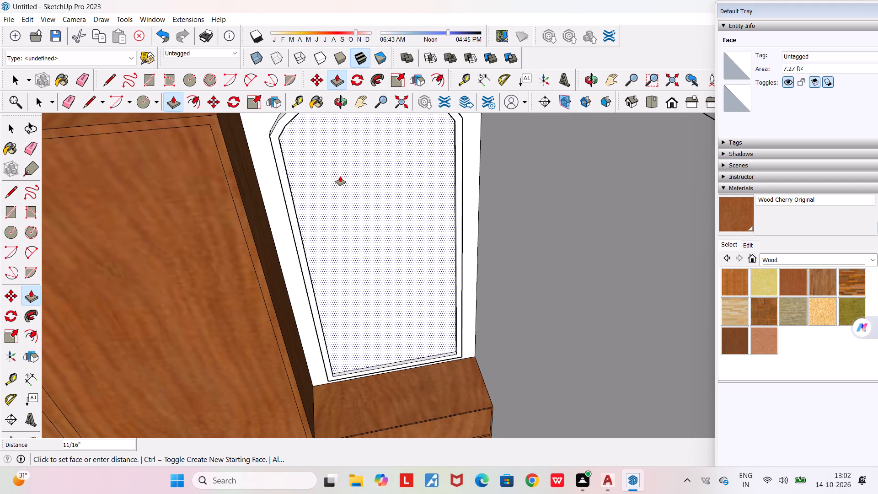
click(341, 177)
scroll(347, 183, down, 3)
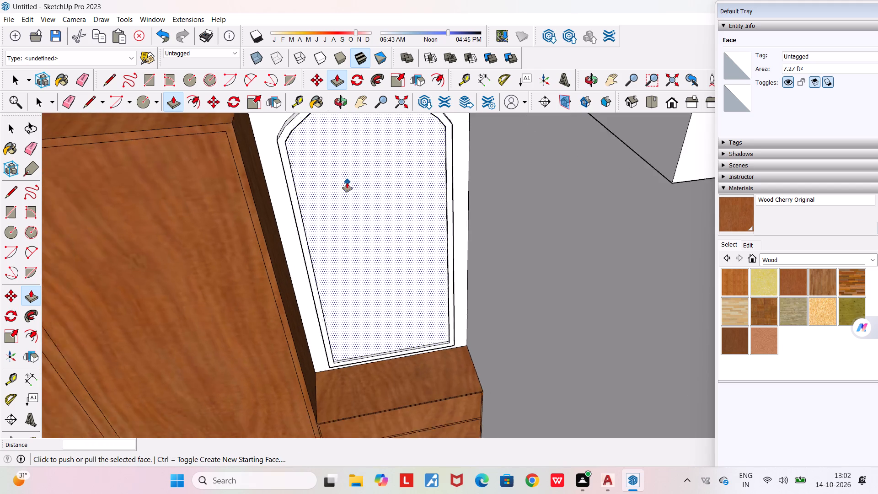
scroll(347, 183, down, 8)
key(space)
key(space)
Examine the recessed arched panel and its surroundings in the bedroom from different angles.
middle_drag(352, 190, 384, 197)
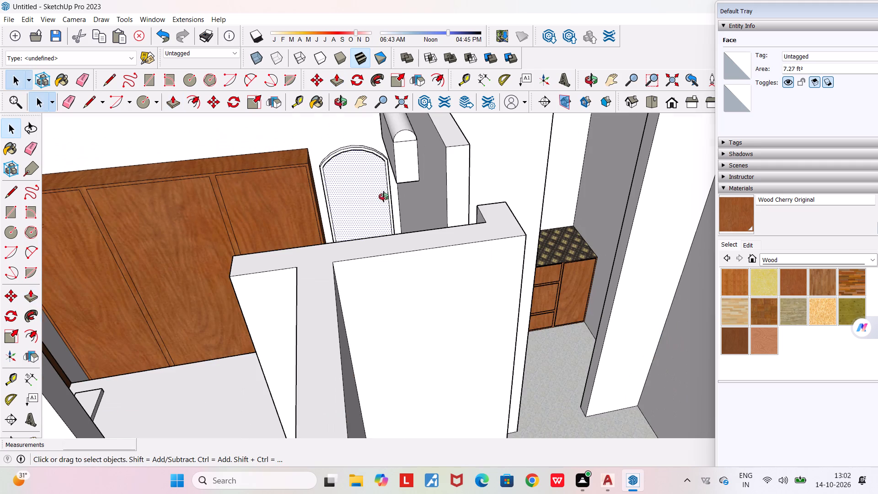
middle_drag(384, 197, 496, 183)
middle_drag(366, 216, 462, 237)
scroll(326, 266, up, 4)
middle_drag(412, 216, 207, 203)
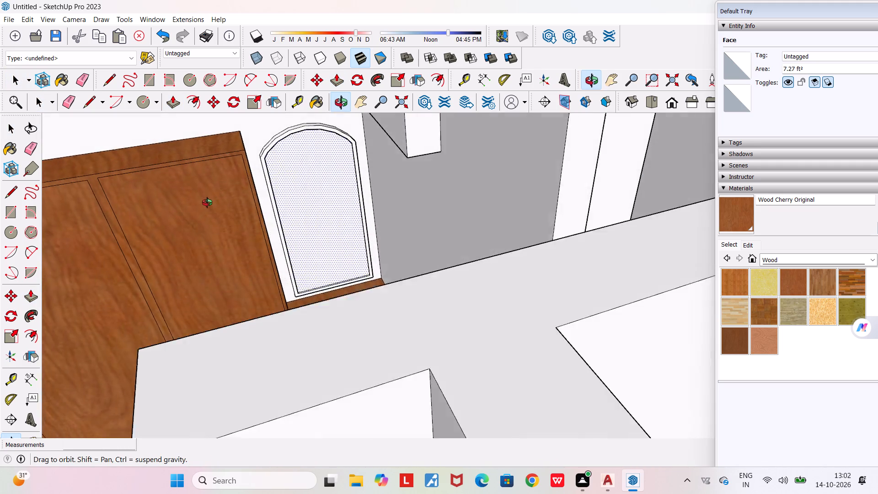
middle_drag(207, 203, 199, 203)
scroll(314, 204, up, 4)
middle_drag(315, 204, 273, 201)
scroll(273, 201, down, 4)
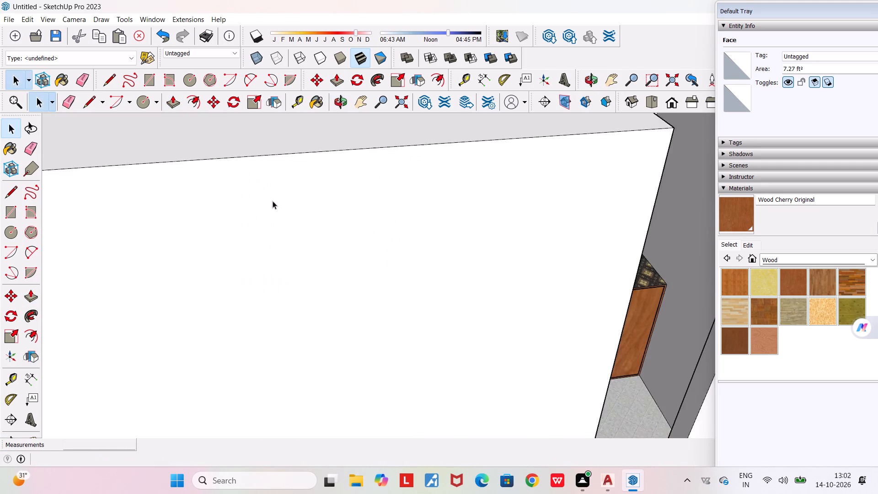
scroll(273, 201, down, 1)
middle_drag(278, 203, 476, 220)
scroll(476, 220, down, 18)
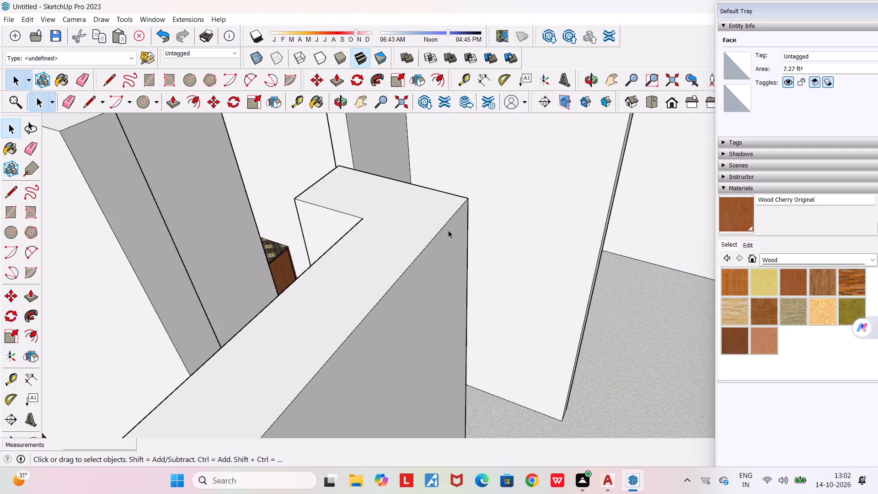
scroll(448, 230, down, 16)
middle_drag(363, 281, 335, 288)
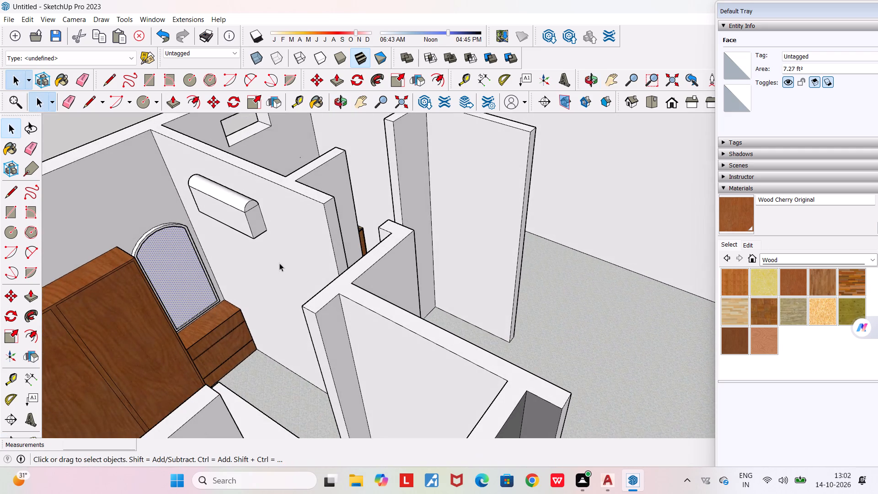
scroll(171, 297, up, 4)
middle_drag(171, 297, 91, 310)
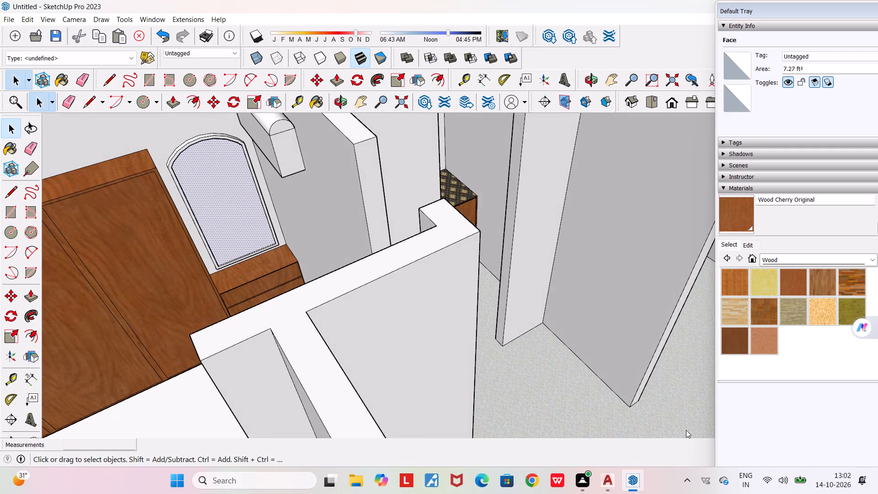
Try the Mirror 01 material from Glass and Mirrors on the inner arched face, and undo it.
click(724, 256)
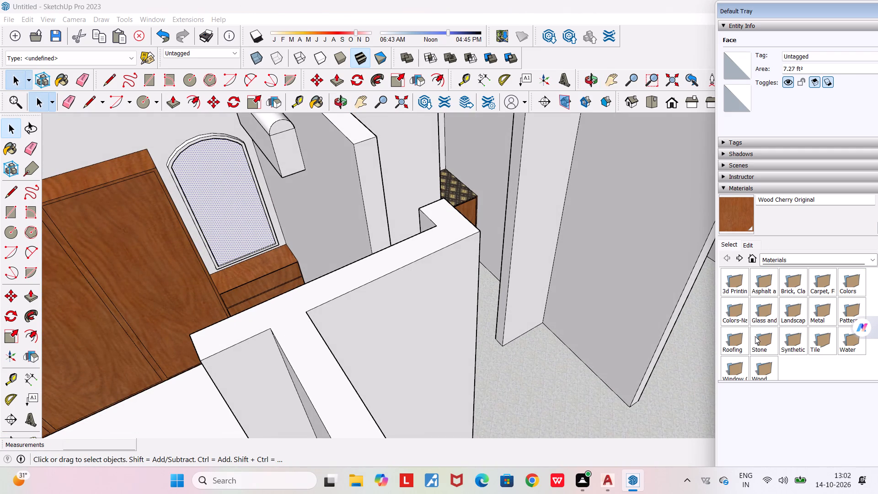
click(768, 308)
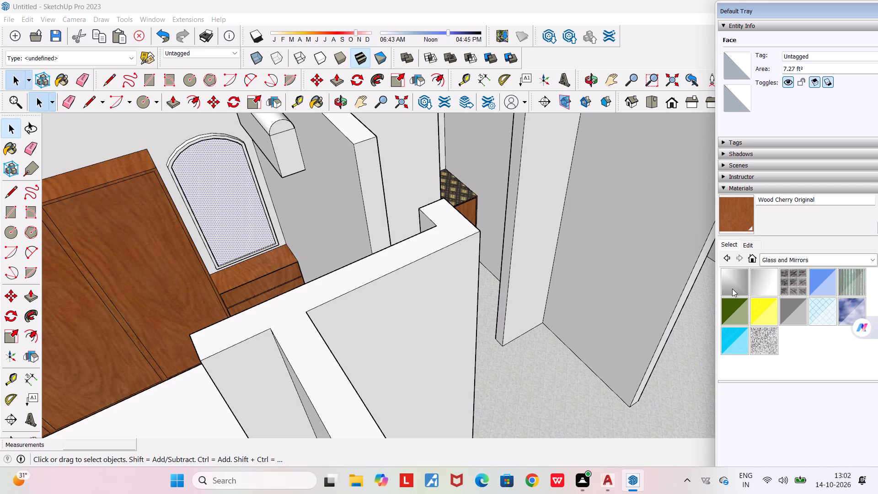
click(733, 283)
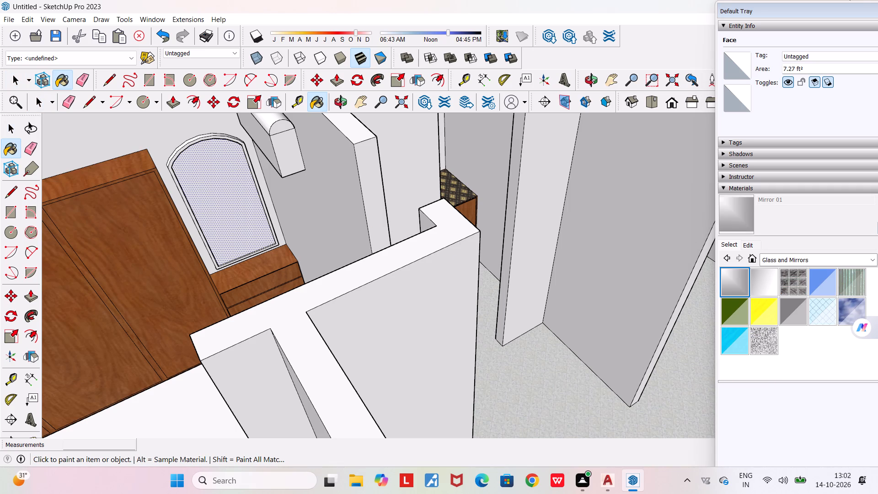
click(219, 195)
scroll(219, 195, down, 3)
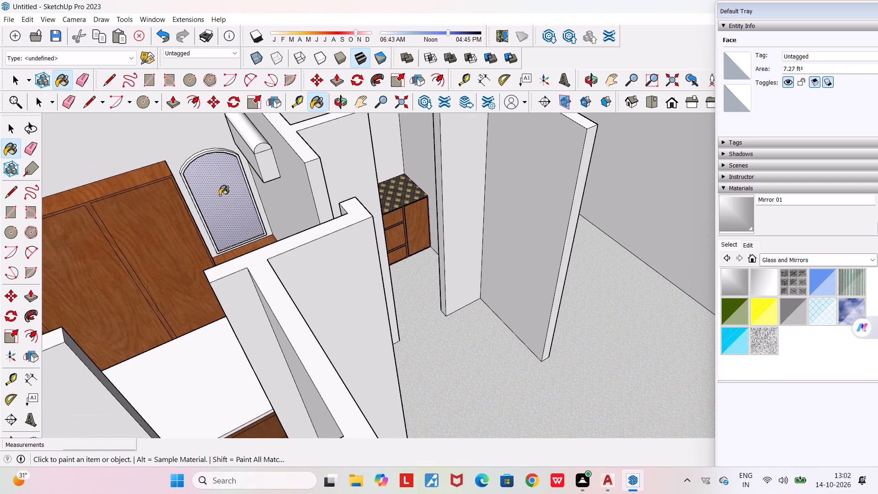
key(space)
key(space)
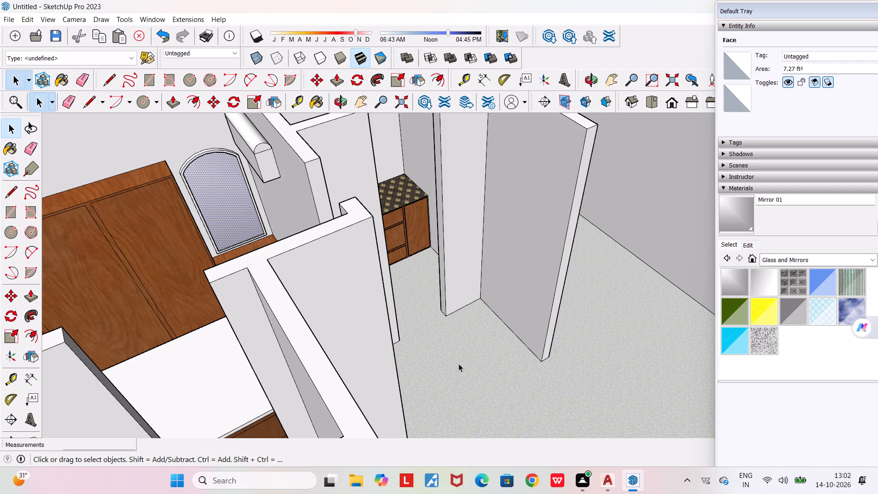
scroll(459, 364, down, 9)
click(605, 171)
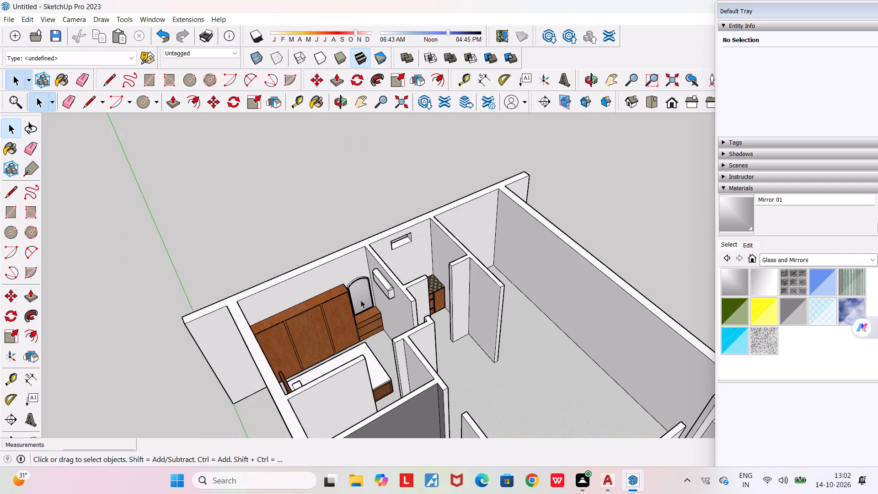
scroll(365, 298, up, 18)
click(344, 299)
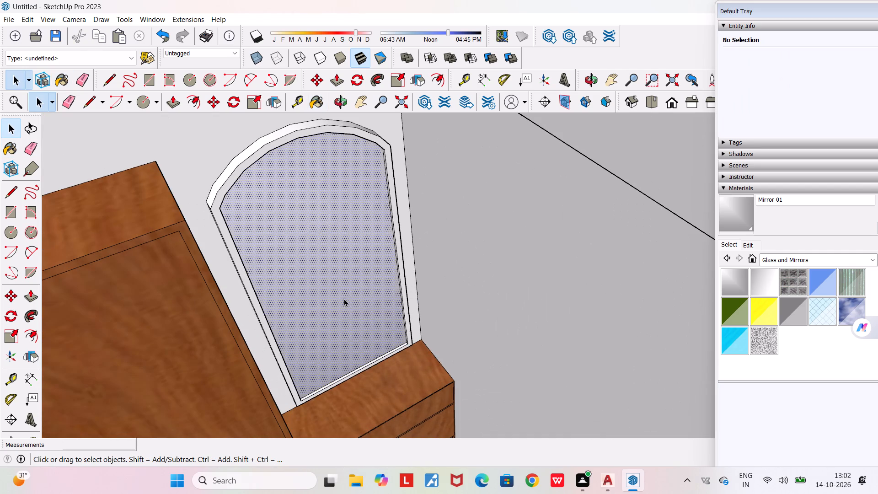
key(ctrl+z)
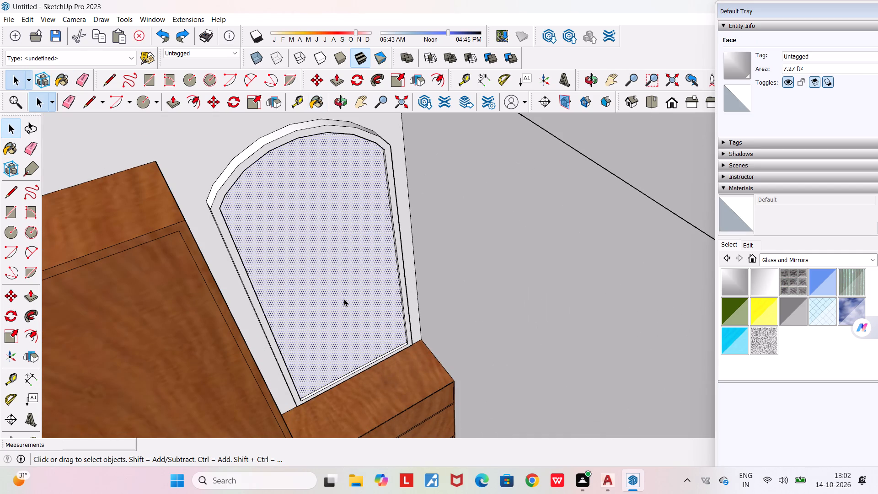
Paint the inner arched face with Translucent Glass Blue from the Glass and Mirrors materials.
scroll(344, 299, down, 14)
click(273, 177)
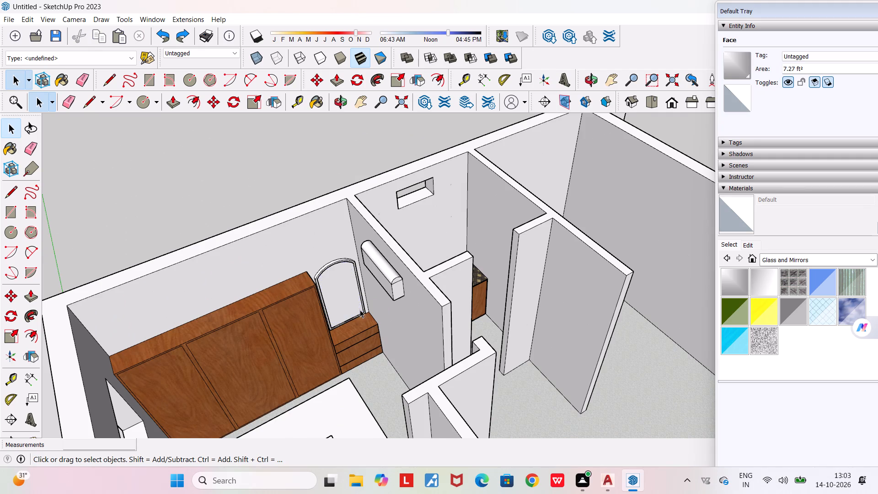
scroll(360, 317, up, 3)
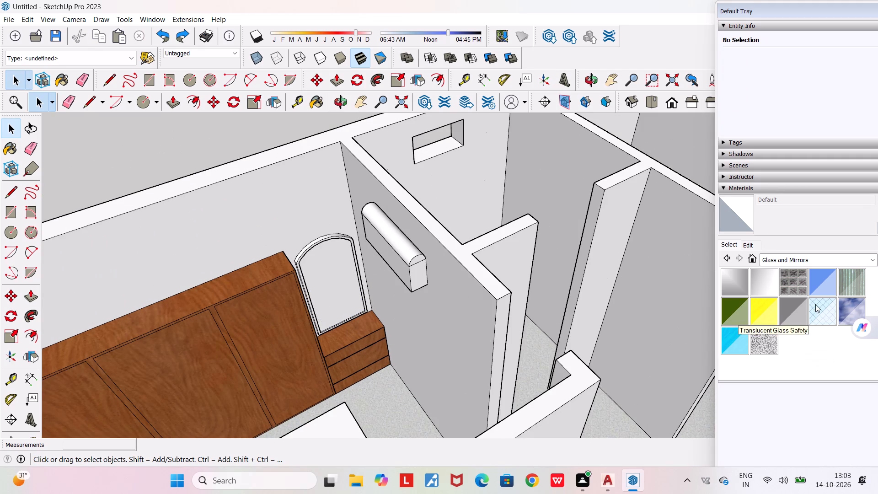
click(826, 284)
click(337, 289)
scroll(337, 302, up, 1)
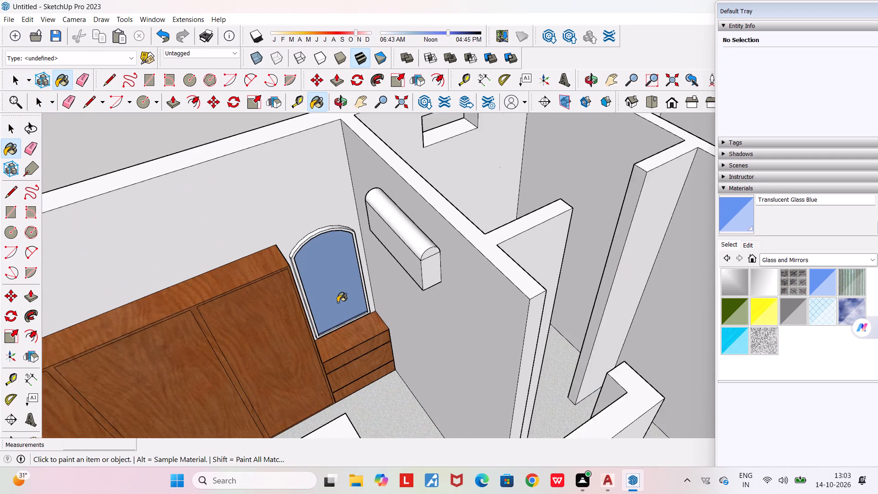
scroll(337, 302, up, 1)
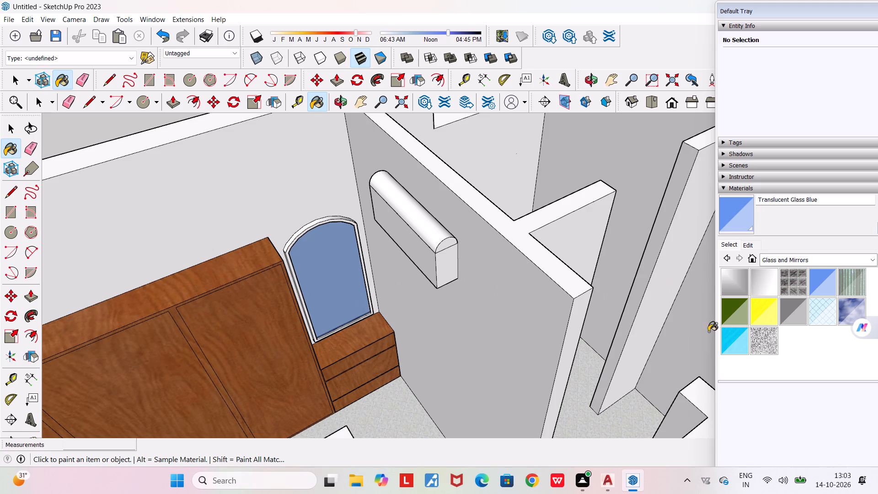
Paint the front border of the arched mirror frame with black Color M09 from the Colors materials.
click(725, 258)
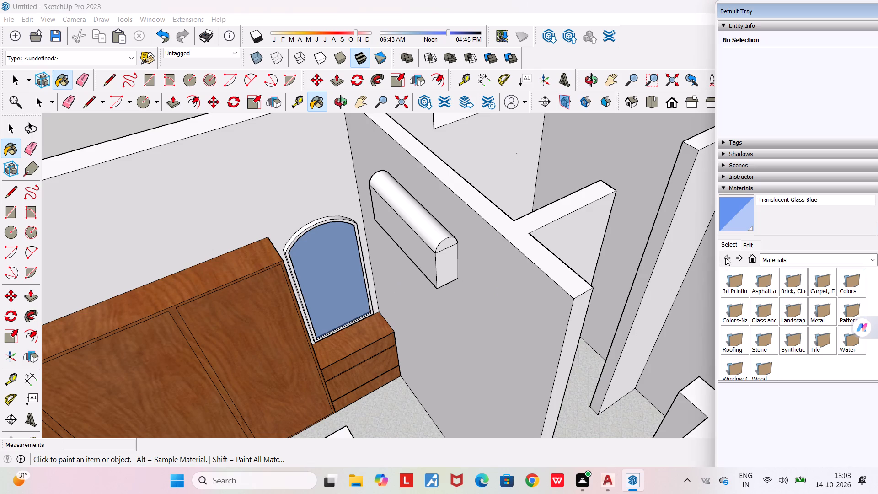
click(852, 281)
scroll(787, 339, down, 13)
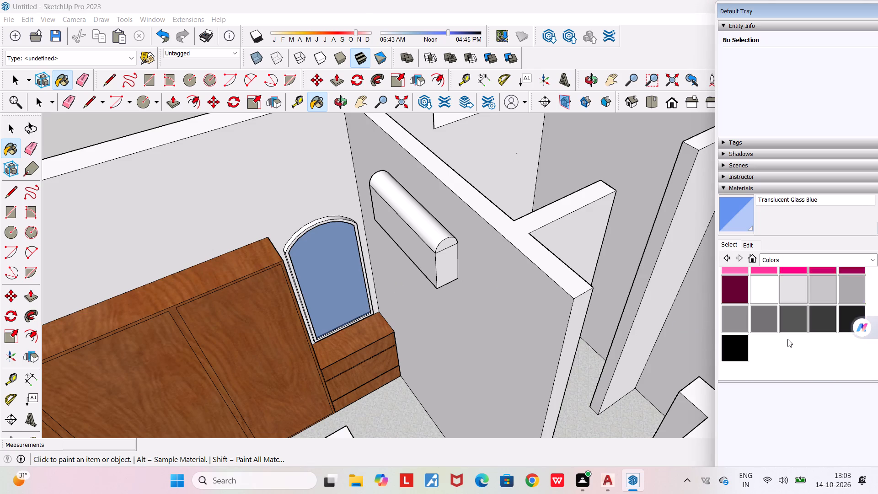
scroll(787, 339, down, 4)
click(737, 284)
scroll(293, 259, up, 8)
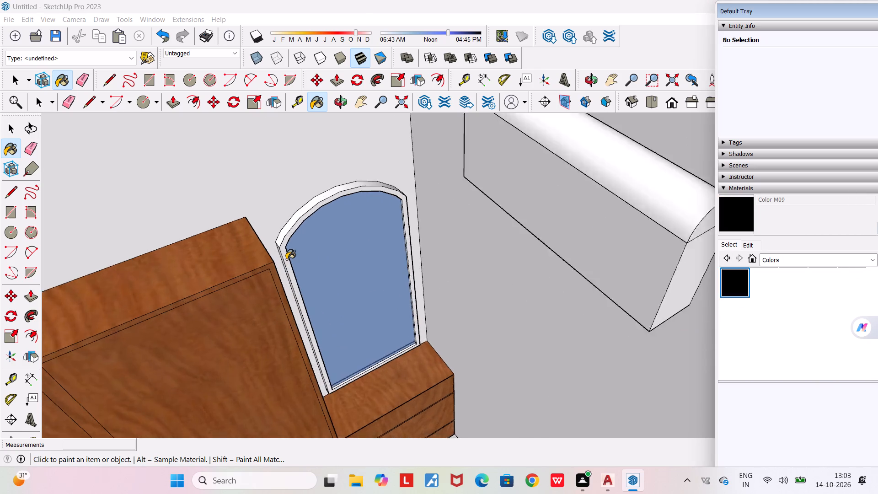
scroll(286, 259, up, 1)
click(282, 245)
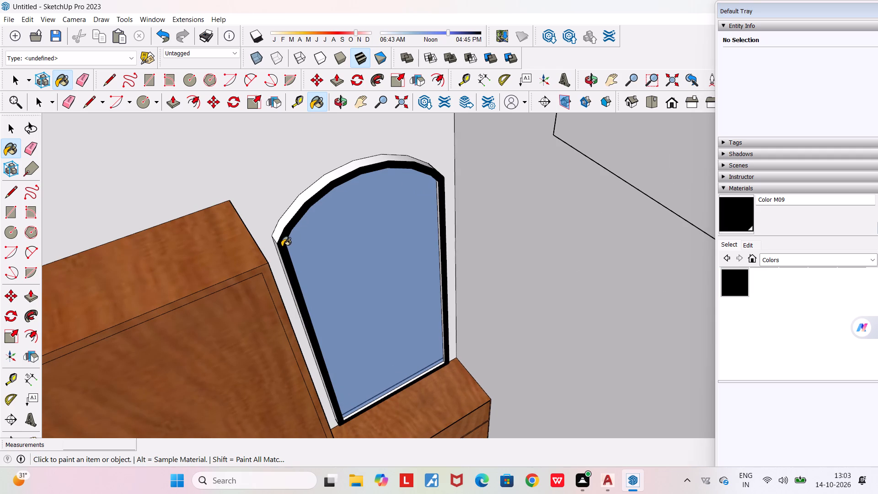
Paint the frame's arched outer edge and its outer side edge facing the wardrobe with Color M09.
scroll(282, 247, up, 5)
click(281, 208)
scroll(267, 254, up, 7)
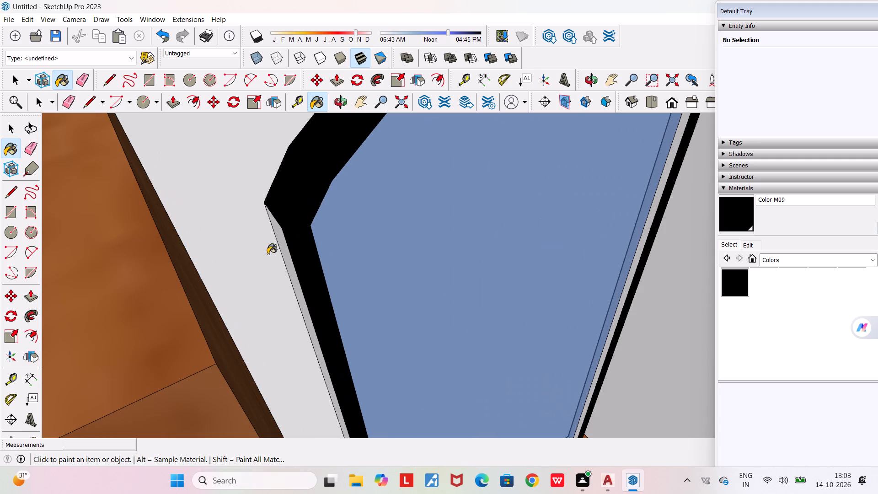
click(280, 236)
Paint the underside of the mirror frame, just above the drawer unit, with Color M09.
middle_drag(287, 261, 254, 269)
scroll(254, 269, down, 10)
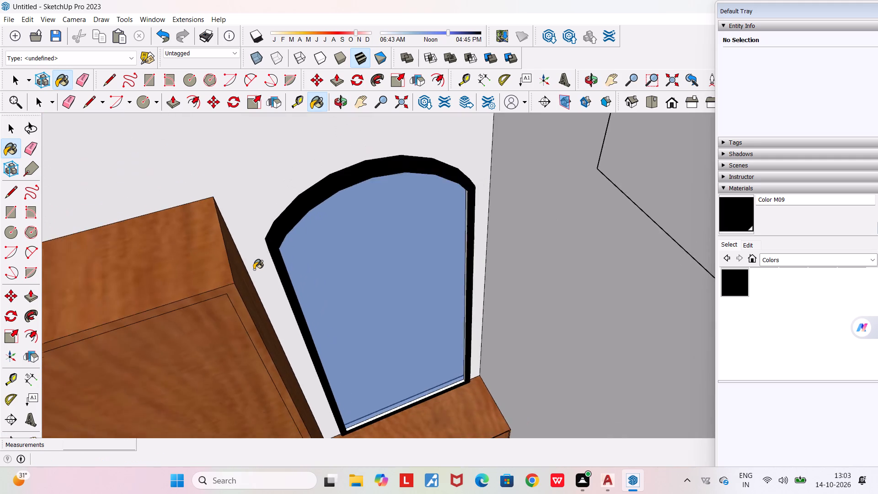
scroll(254, 269, down, 6)
scroll(349, 385, up, 5)
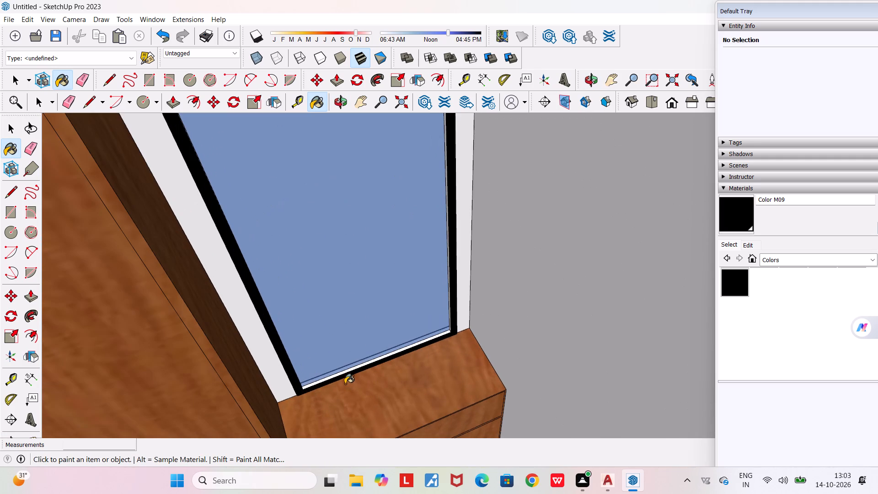
middle_drag(378, 356, 321, 447)
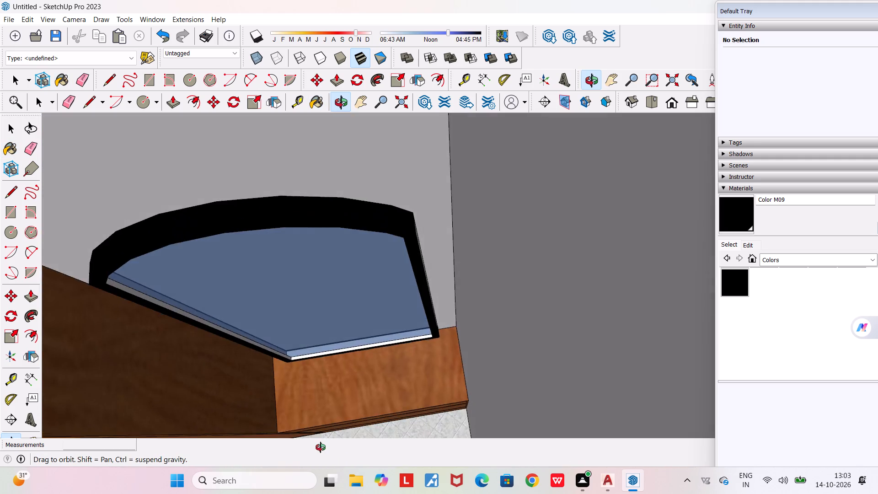
middle_drag(321, 447, 384, 362)
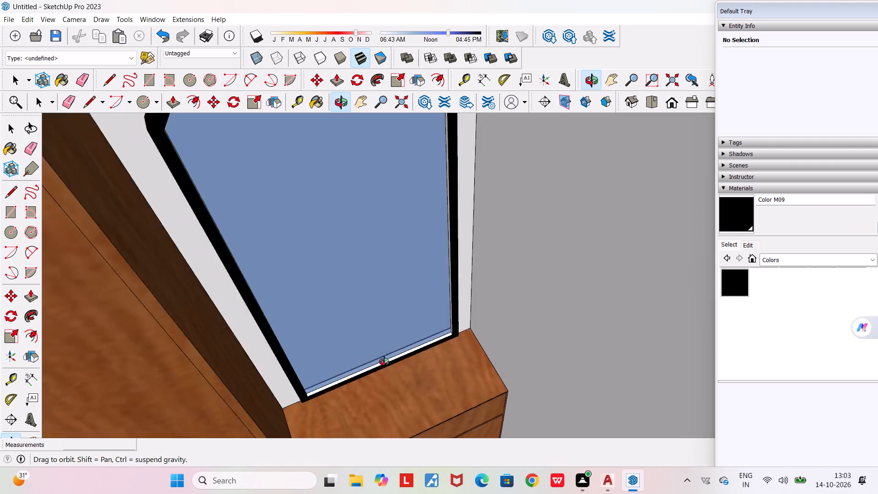
middle_drag(384, 362, 366, 340)
scroll(364, 367, up, 6)
middle_drag(364, 367, 356, 320)
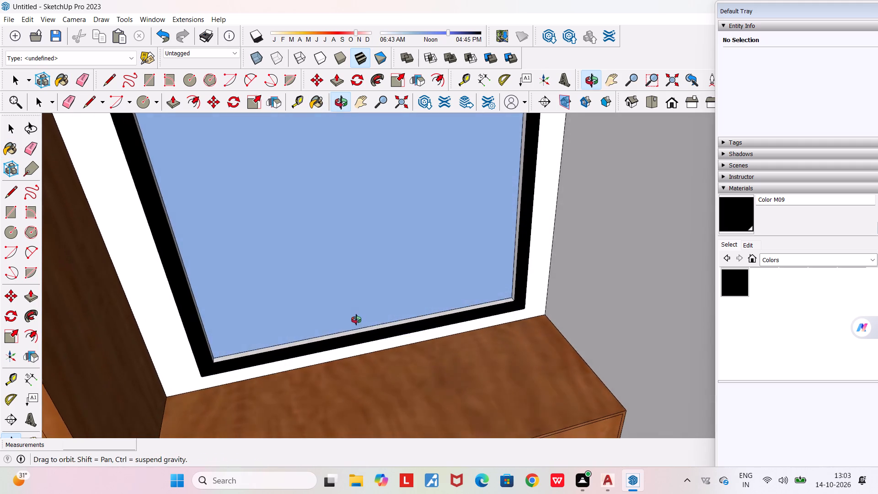
middle_drag(356, 320, 384, 181)
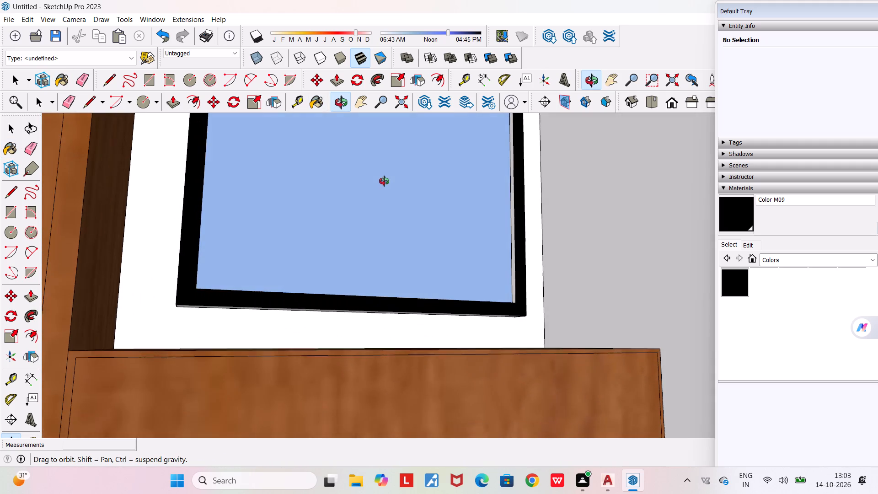
middle_drag(384, 181, 398, 168)
scroll(276, 301, up, 5)
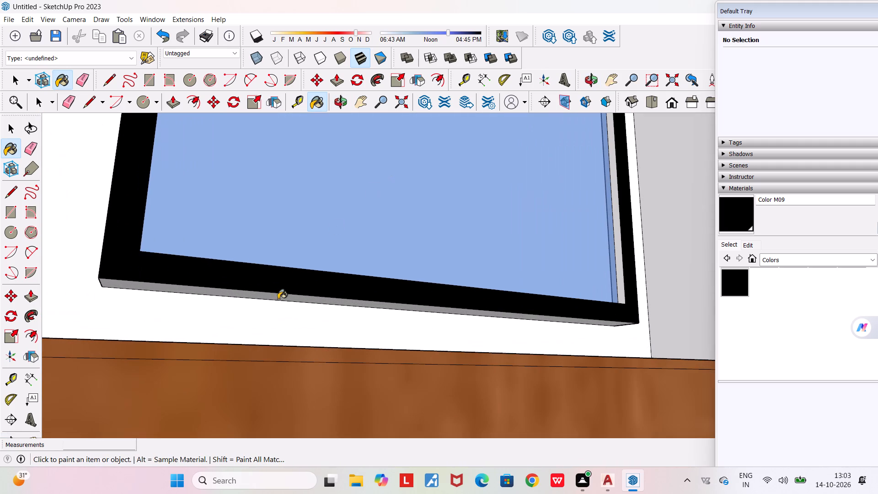
click(280, 295)
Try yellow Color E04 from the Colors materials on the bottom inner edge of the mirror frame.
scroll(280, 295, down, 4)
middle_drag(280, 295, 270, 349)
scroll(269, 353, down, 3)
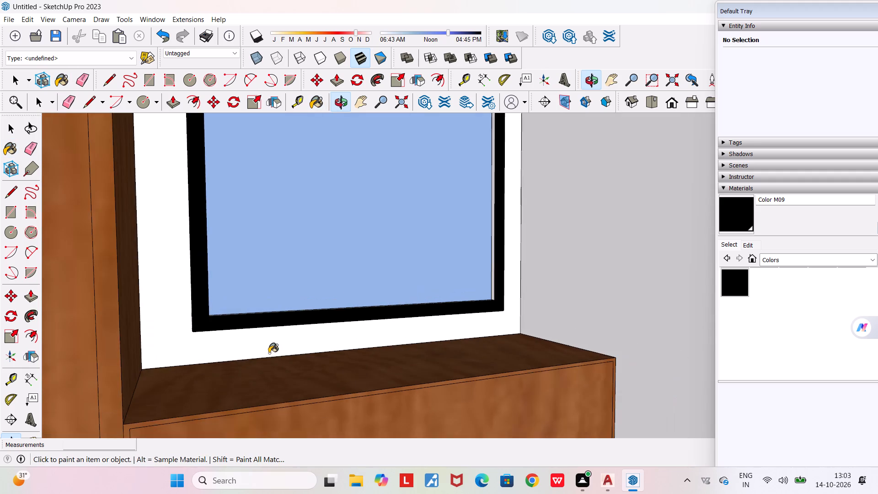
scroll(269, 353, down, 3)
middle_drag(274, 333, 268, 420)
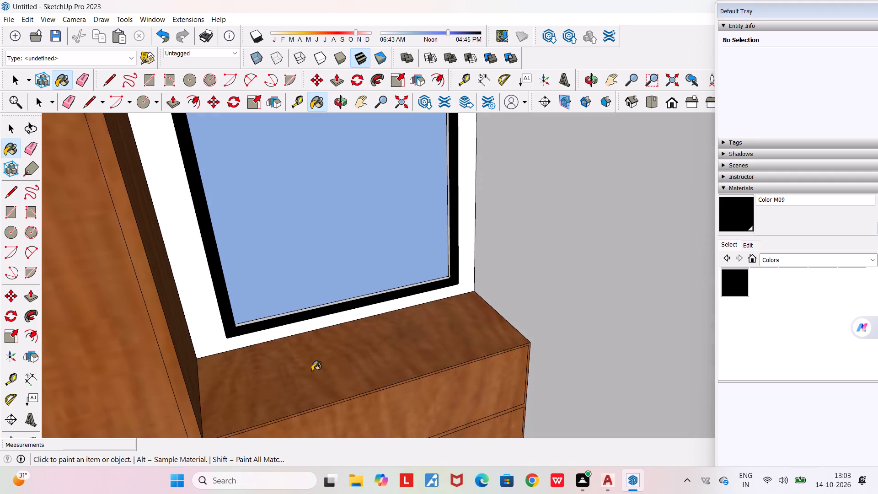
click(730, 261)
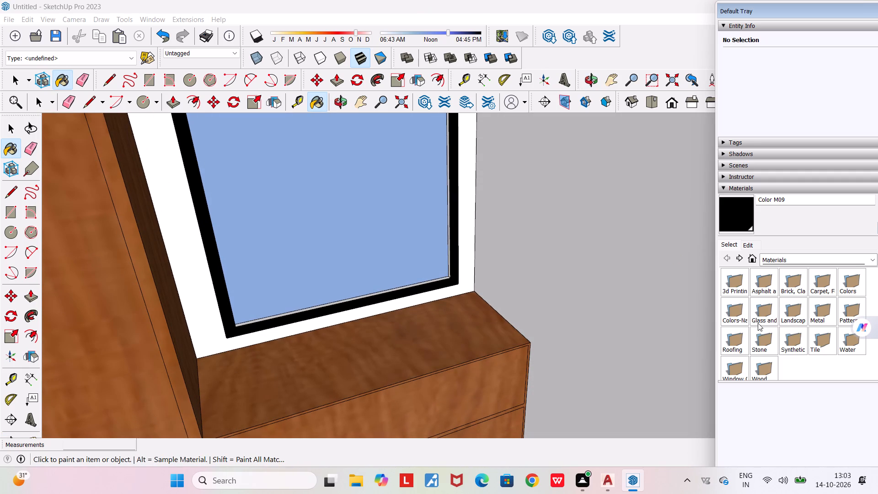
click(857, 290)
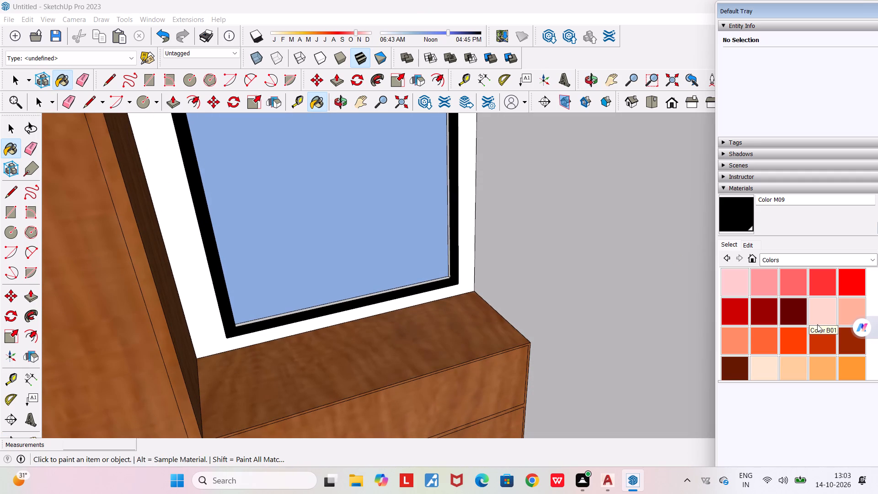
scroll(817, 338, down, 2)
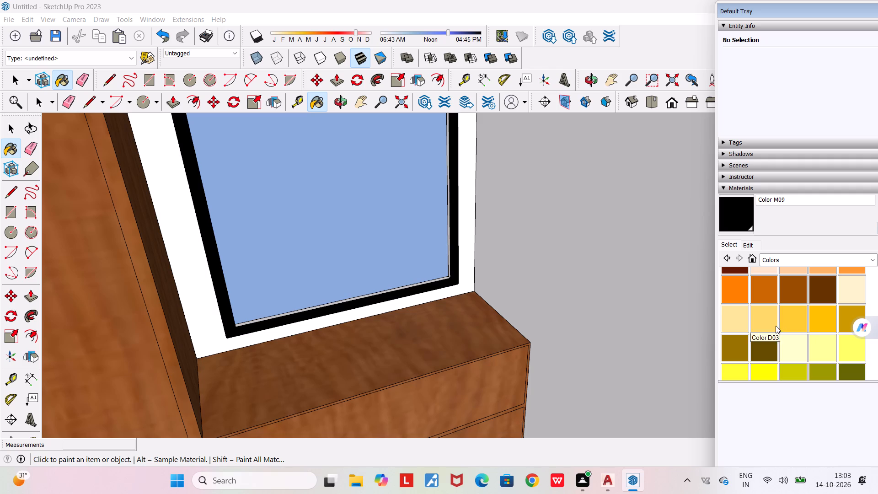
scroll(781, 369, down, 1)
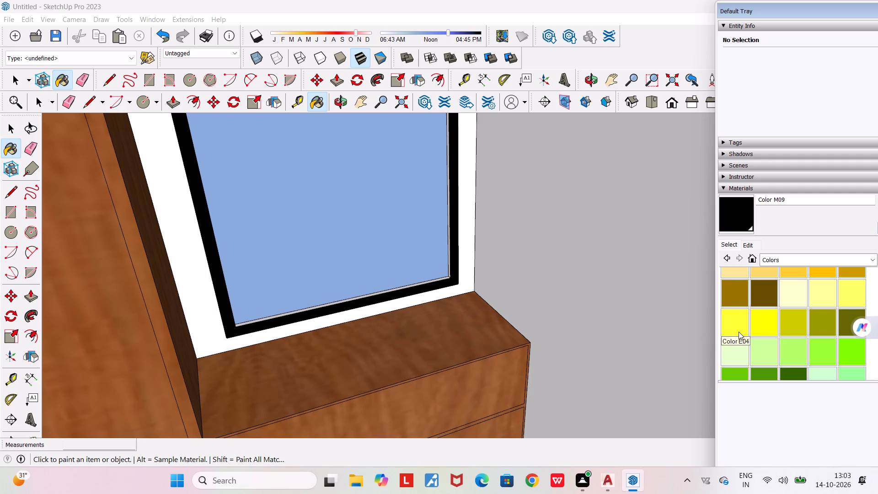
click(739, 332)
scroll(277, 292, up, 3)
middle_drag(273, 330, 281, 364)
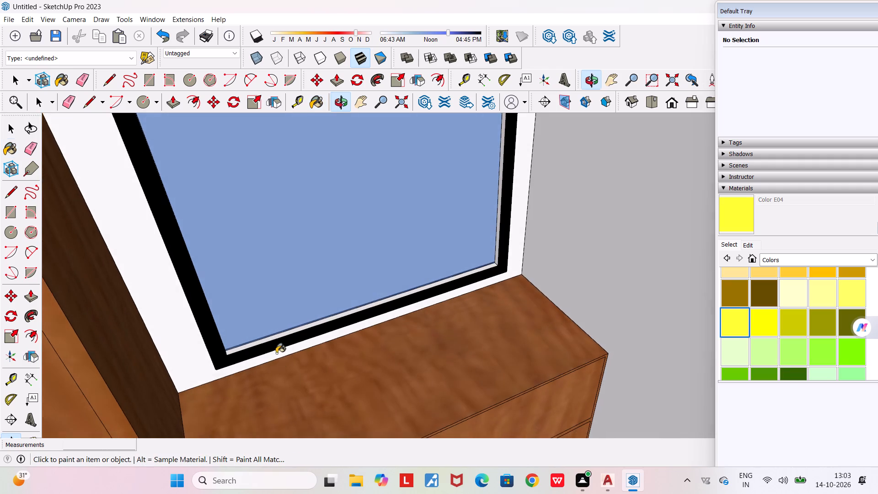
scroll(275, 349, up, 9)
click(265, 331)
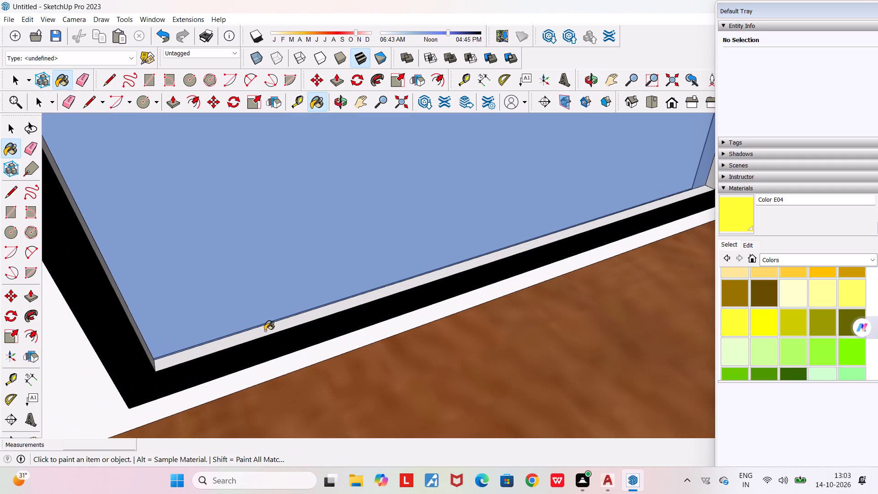
Paint the bottom inner edge of the mirror frame with pale yellow Color E01.
scroll(265, 331, down, 8)
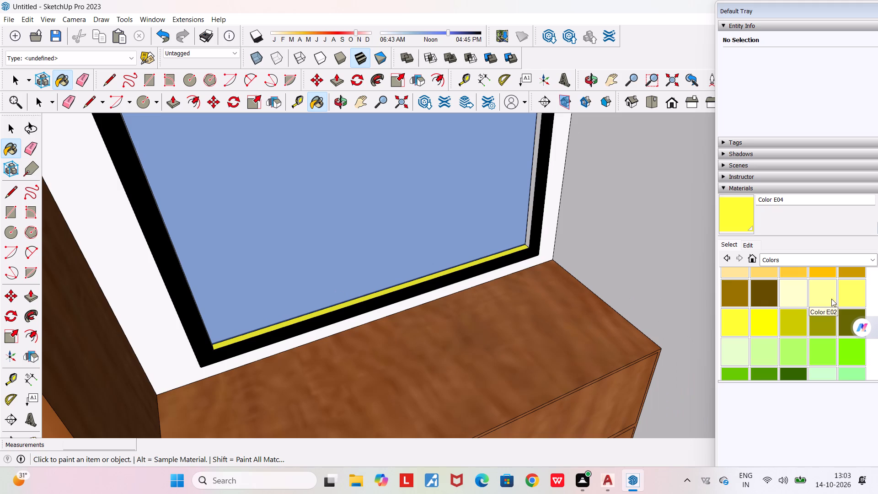
click(793, 298)
scroll(338, 328, up, 3)
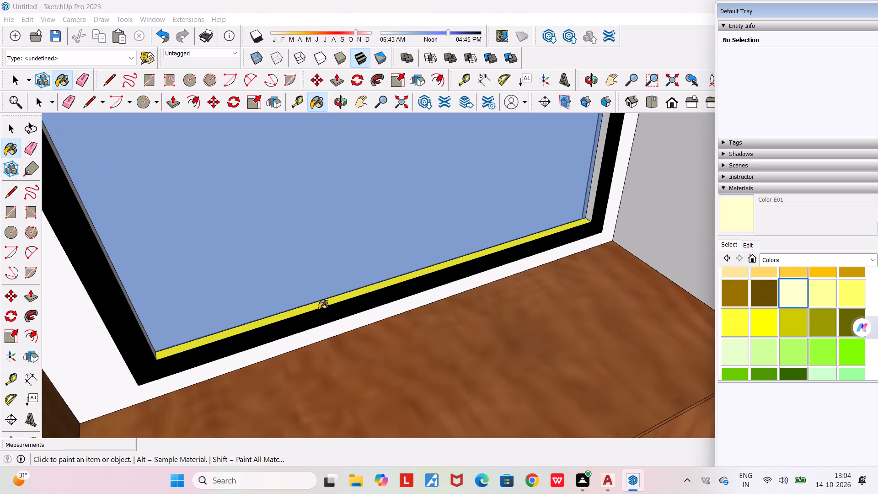
click(311, 306)
Paint the frame's vertical inner edge on the wardrobe side with Color E01.
scroll(311, 307, down, 10)
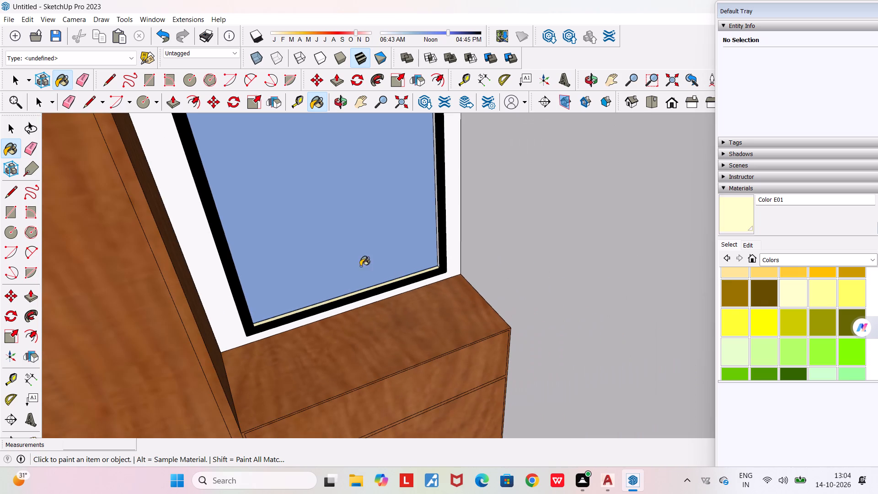
middle_drag(412, 236, 337, 277)
scroll(225, 224, up, 4)
middle_drag(219, 231, 217, 232)
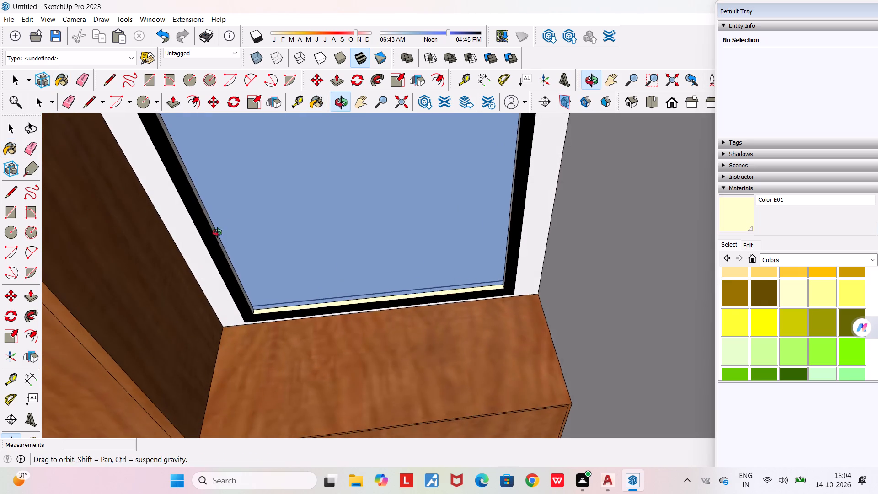
middle_drag(217, 232, 196, 247)
scroll(226, 205, up, 4)
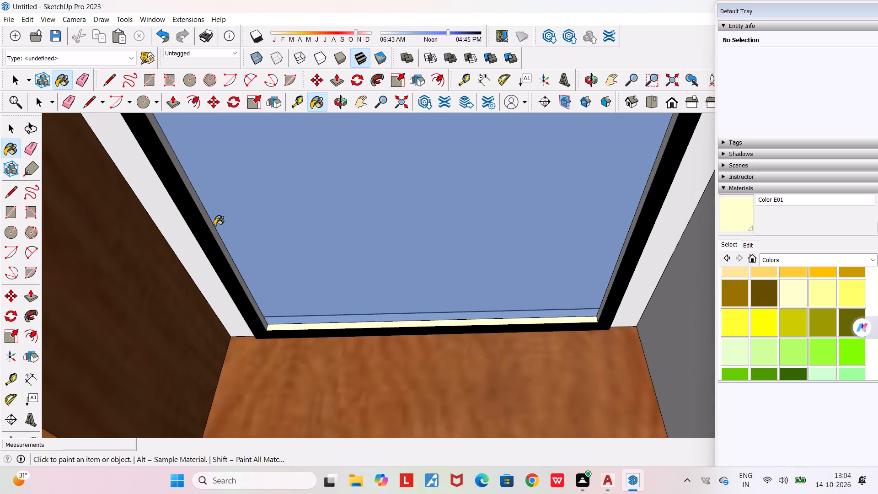
click(214, 230)
Paint the frame's vertical inner edge nearest the room corner and its arched inner edge with Color E01.
scroll(223, 238, down, 9)
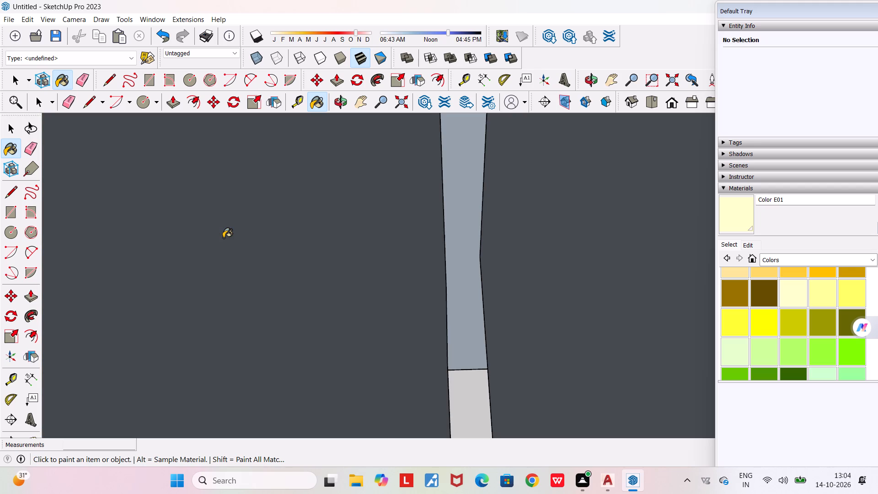
scroll(223, 238, down, 20)
scroll(223, 238, down, 20)
scroll(223, 238, down, 2)
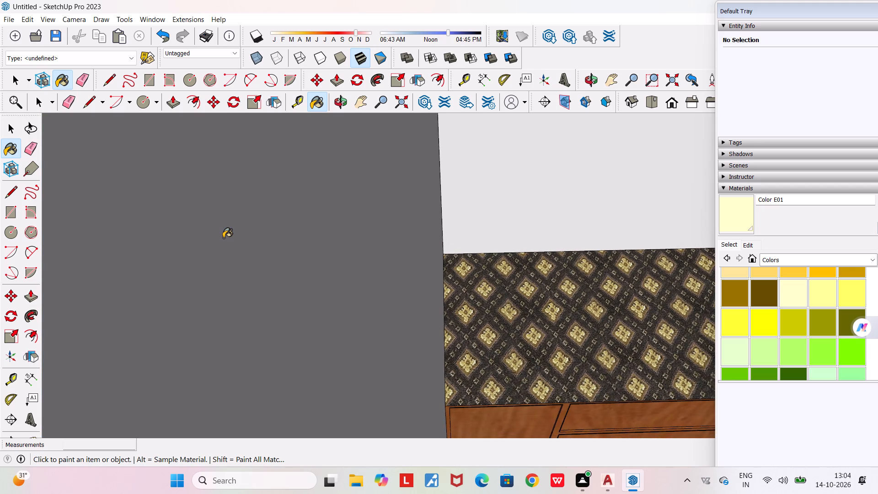
scroll(223, 238, down, 20)
scroll(223, 238, down, 20)
scroll(223, 238, down, 7)
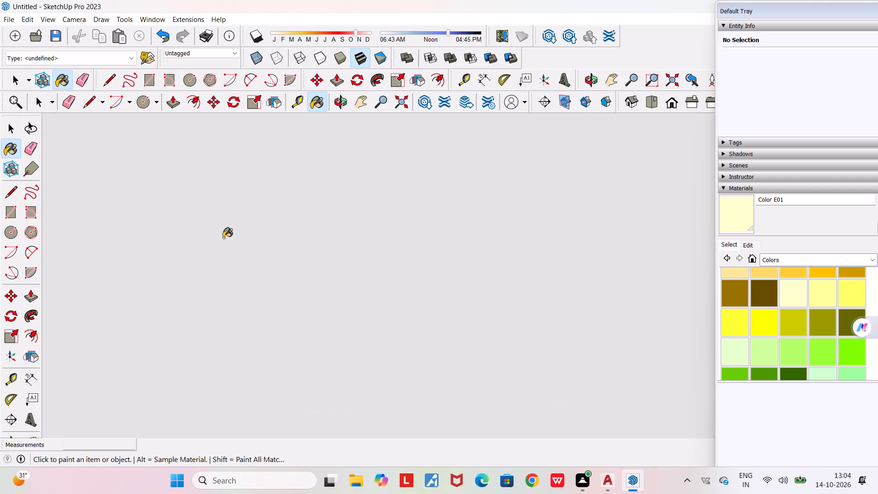
scroll(223, 238, down, 20)
scroll(223, 238, down, 20)
scroll(223, 238, down, 7)
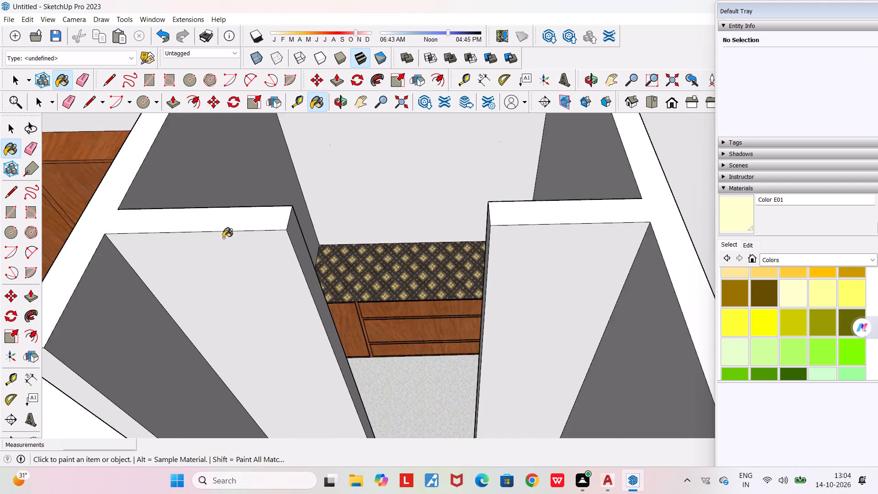
scroll(223, 238, down, 20)
scroll(223, 238, down, 1)
middle_drag(170, 285, 374, 224)
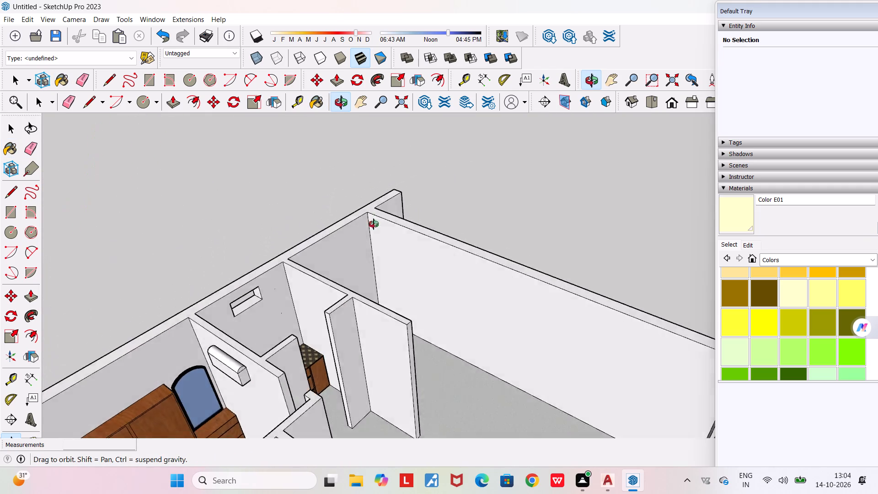
middle_drag(374, 224, 383, 218)
scroll(213, 416, up, 9)
middle_drag(223, 390, 323, 331)
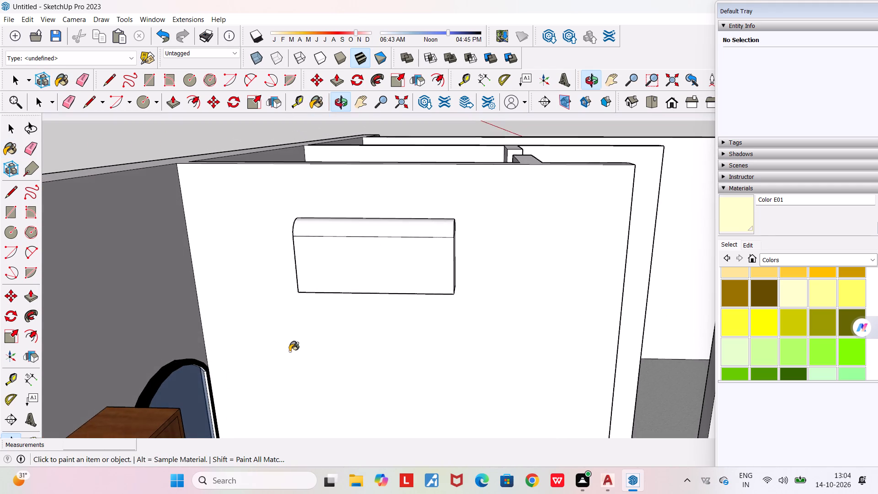
scroll(202, 401, up, 16)
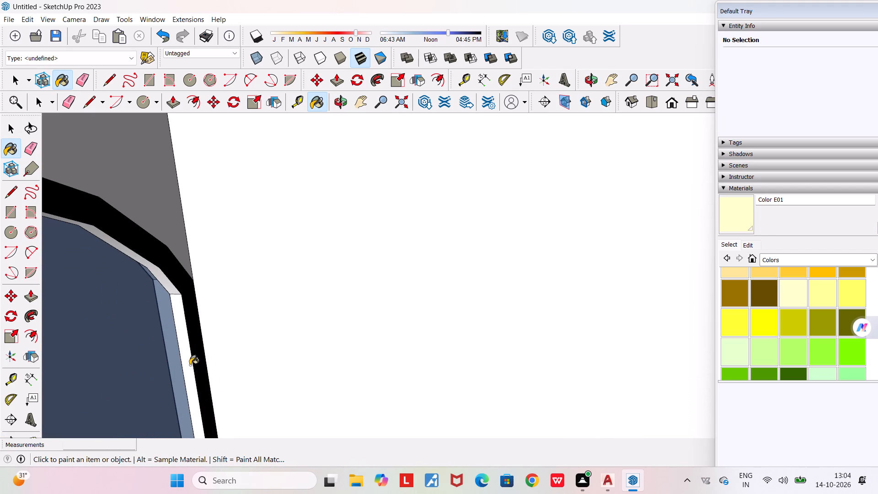
click(187, 363)
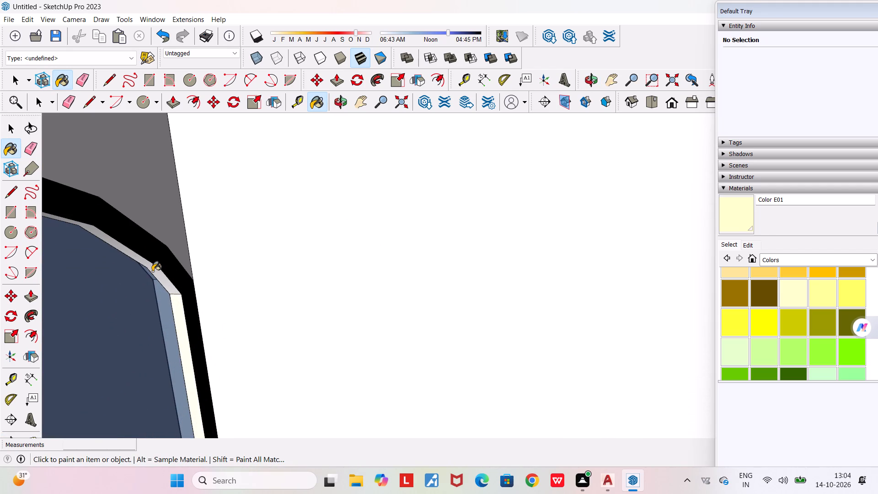
click(155, 271)
scroll(151, 279, down, 11)
middle_drag(170, 312, 167, 312)
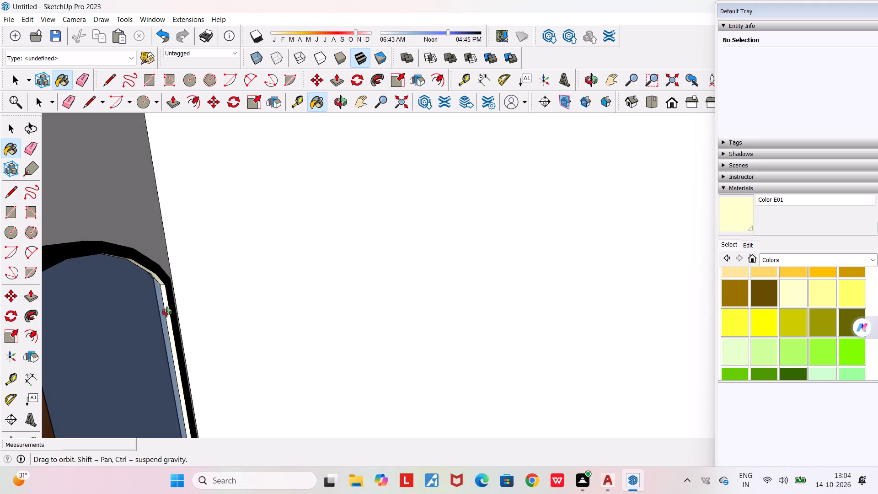
middle_drag(167, 312, 0, 350)
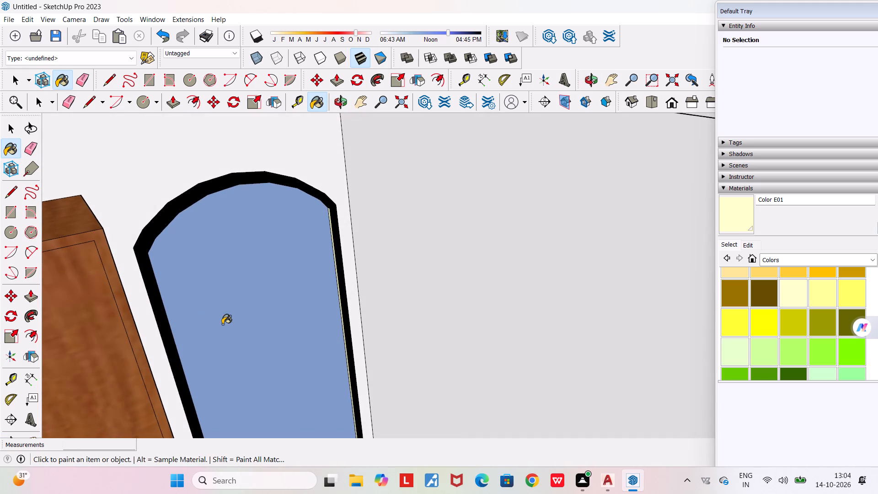
Paint the mirror frame's vertical inner edge on the wardrobe side with Color E01.
middle_drag(222, 324, 150, 454)
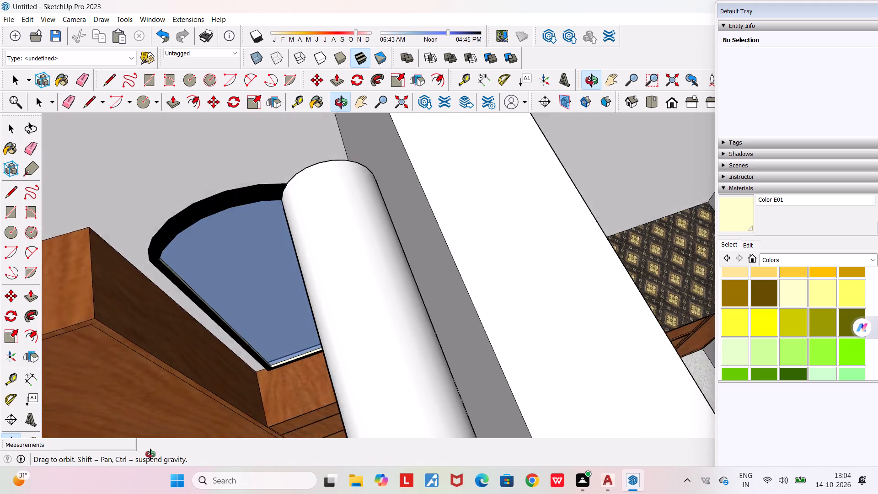
middle_drag(150, 454, 125, 493)
scroll(177, 243, up, 15)
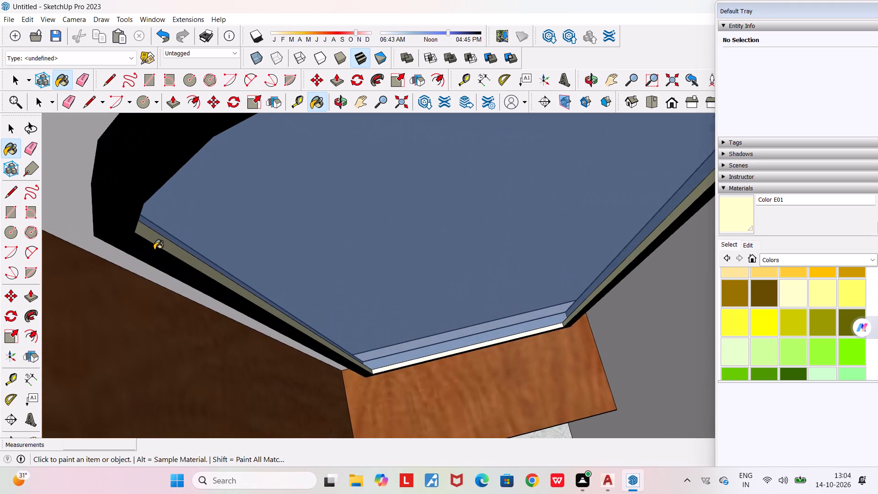
scroll(159, 243, up, 5)
click(156, 240)
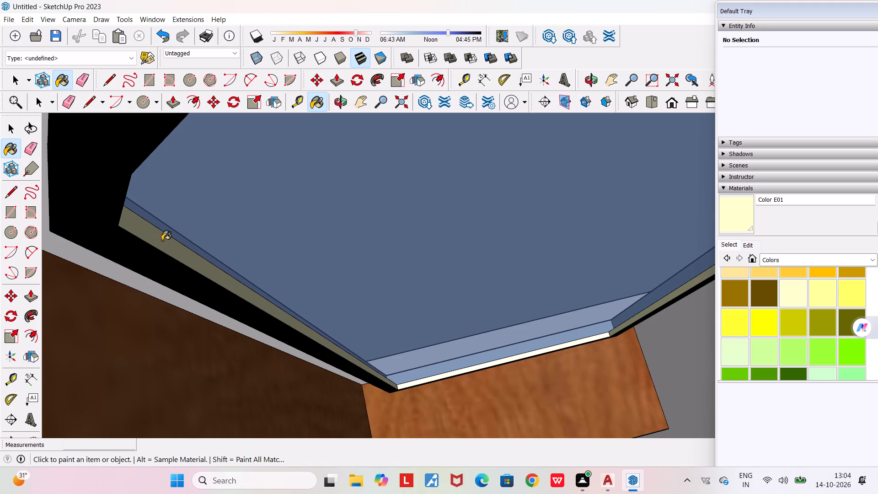
Examine the bedroom with its arched mirror and the layout of the surrounding rooms from above.
scroll(162, 241, down, 5)
middle_drag(174, 256, 220, 132)
scroll(220, 132, down, 5)
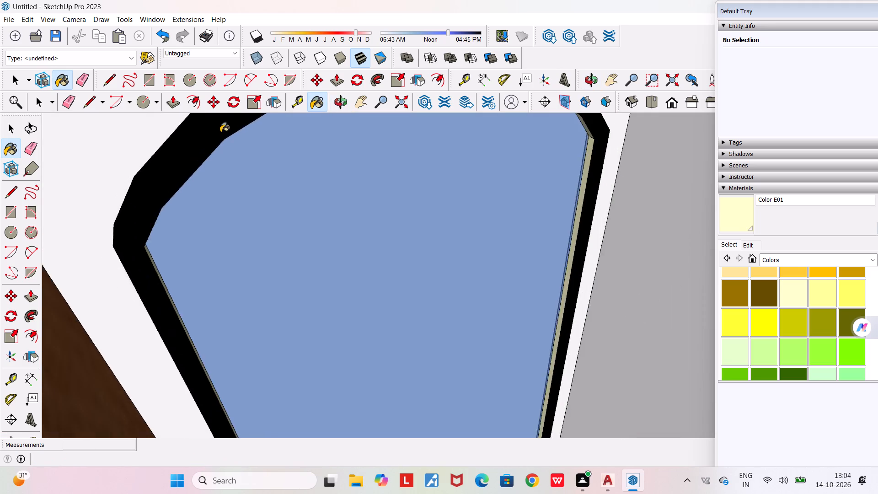
scroll(220, 132, down, 20)
scroll(220, 132, down, 8)
middle_drag(216, 196, 257, 189)
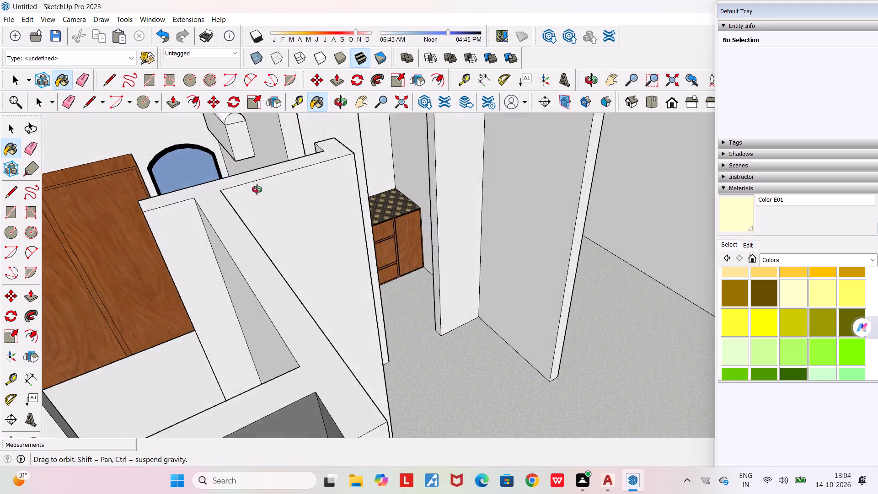
middle_drag(257, 189, 348, 176)
scroll(348, 176, down, 11)
middle_drag(301, 219, 372, 273)
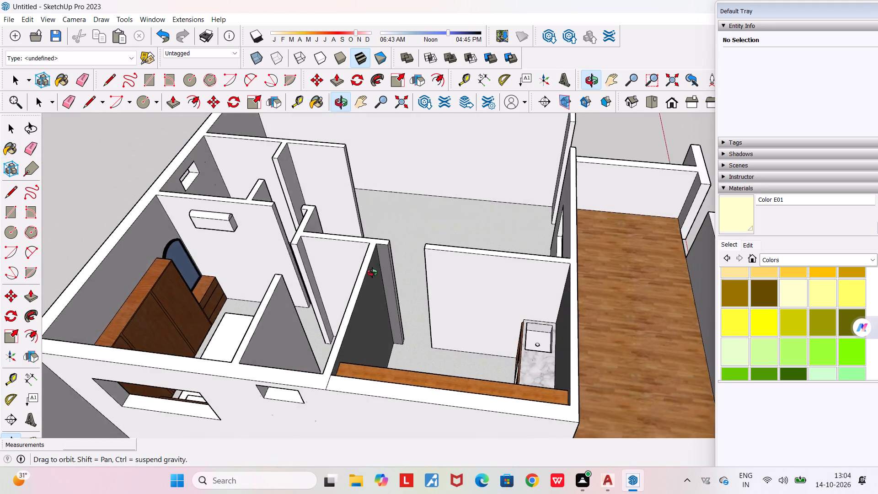
middle_drag(372, 273, 444, 249)
scroll(362, 274, down, 10)
middle_drag(311, 310, 265, 333)
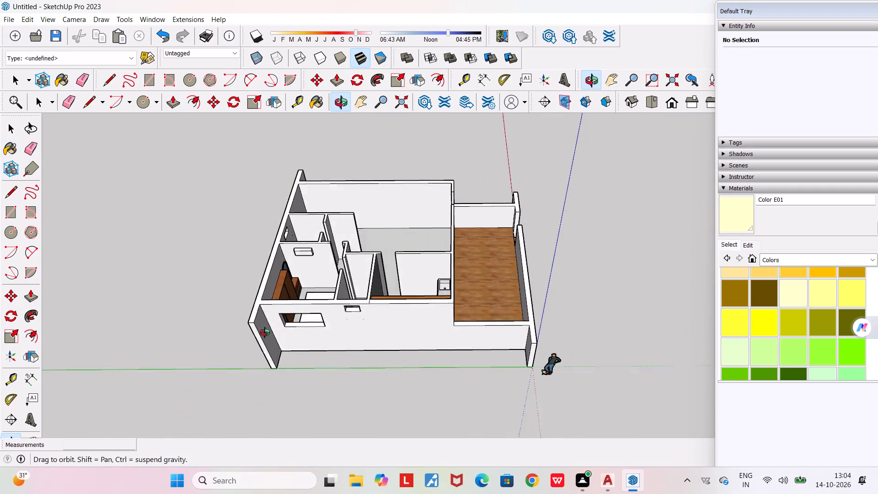
middle_drag(265, 333, 223, 348)
scroll(317, 262, up, 6)
scroll(317, 258, down, 2)
scroll(317, 258, up, 8)
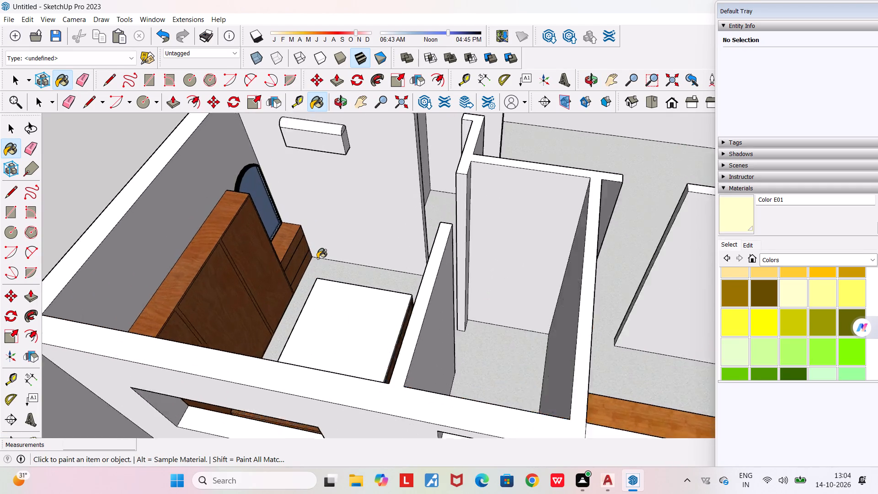
scroll(317, 258, up, 3)
scroll(317, 258, down, 5)
middle_drag(345, 334, 618, 325)
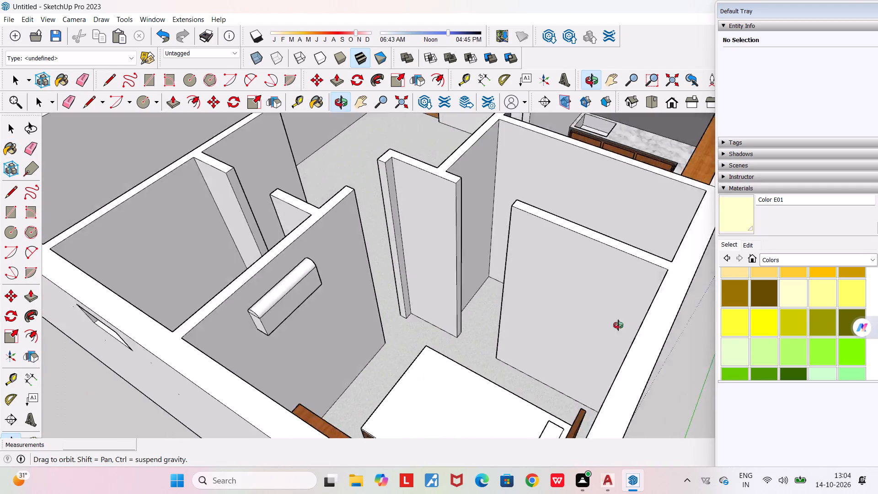
middle_drag(618, 325, 877, 306)
middle_drag(553, 285, 740, 348)
scroll(499, 210, up, 4)
middle_drag(499, 210, 459, 215)
scroll(459, 215, down, 7)
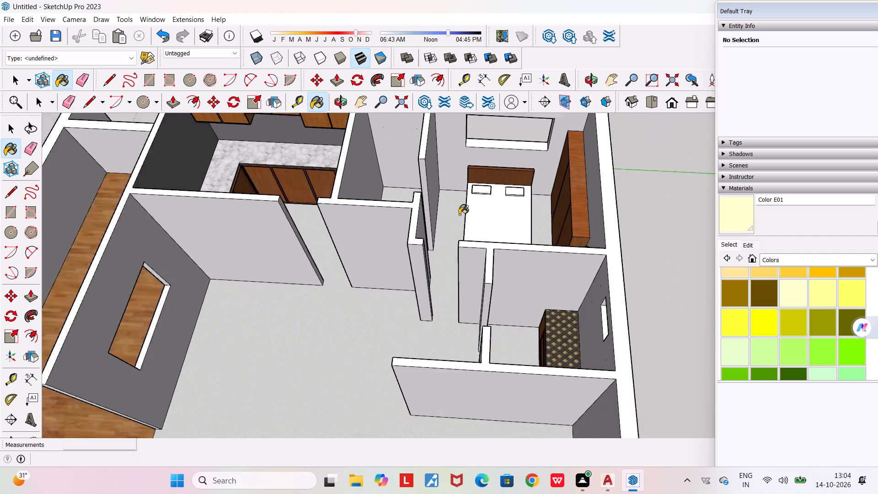
scroll(459, 215, down, 1)
scroll(474, 210, up, 3)
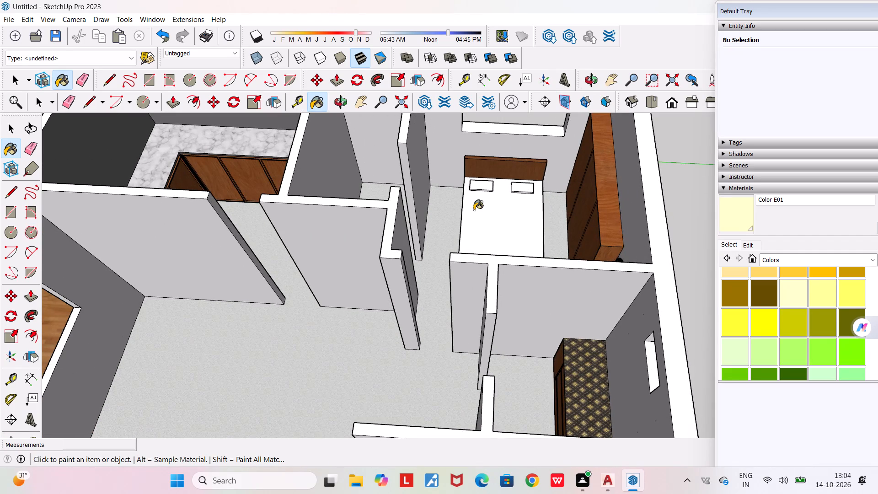
key(space)
Draw a circle of about 11" radius on the bedroom floor, between the head end of the bed and the partition wall.
scroll(471, 158, up, 3)
middle_drag(447, 211, 468, 274)
scroll(468, 274, down, 10)
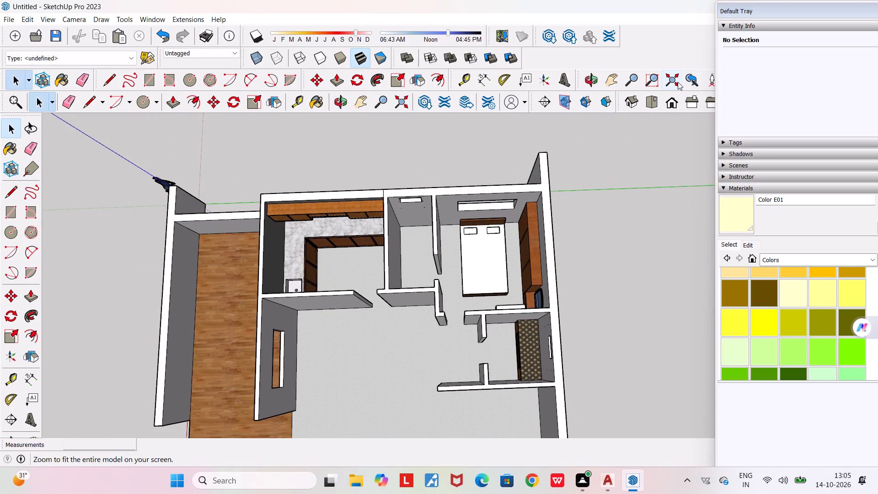
click(655, 100)
scroll(580, 158, down, 5)
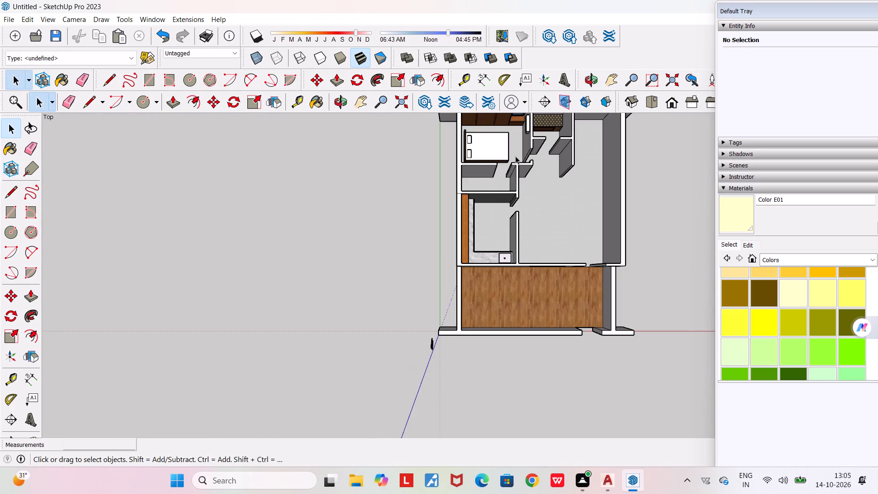
scroll(500, 159, up, 20)
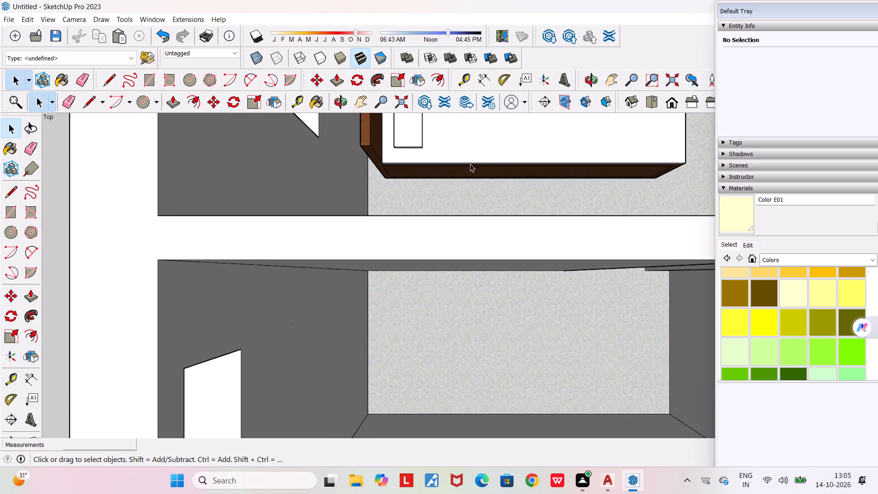
click(614, 74)
drag(462, 238, 475, 326)
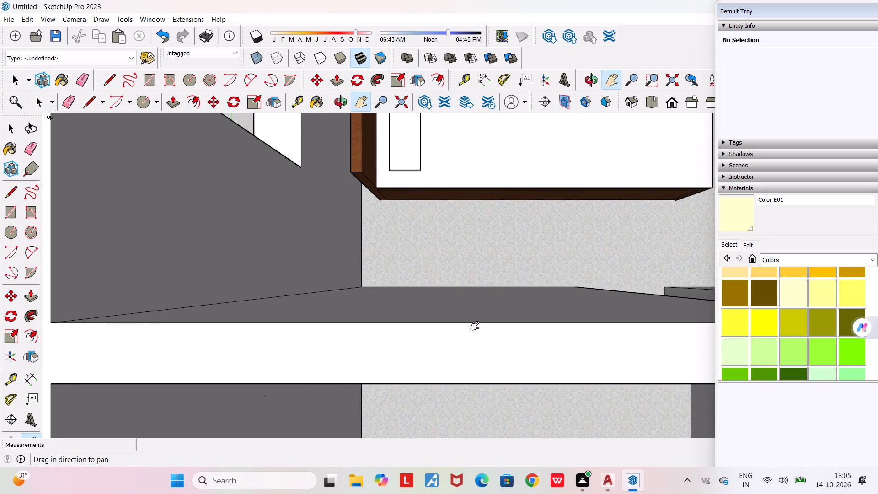
drag(475, 326, 475, 333)
scroll(385, 261, up, 4)
middle_drag(385, 261, 435, 266)
scroll(435, 266, down, 5)
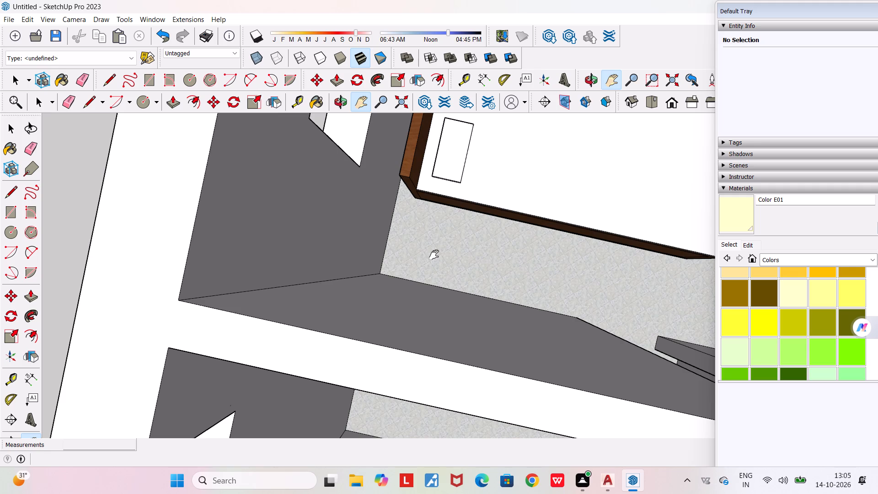
scroll(426, 189, down, 7)
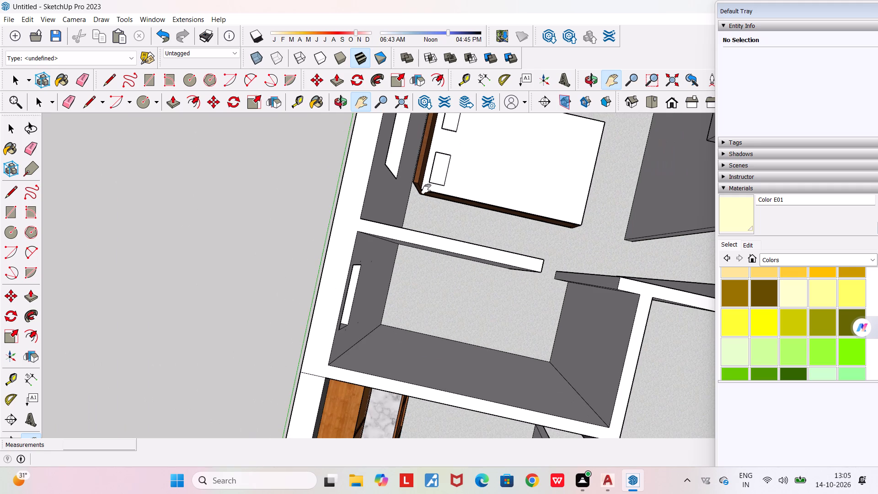
click(651, 97)
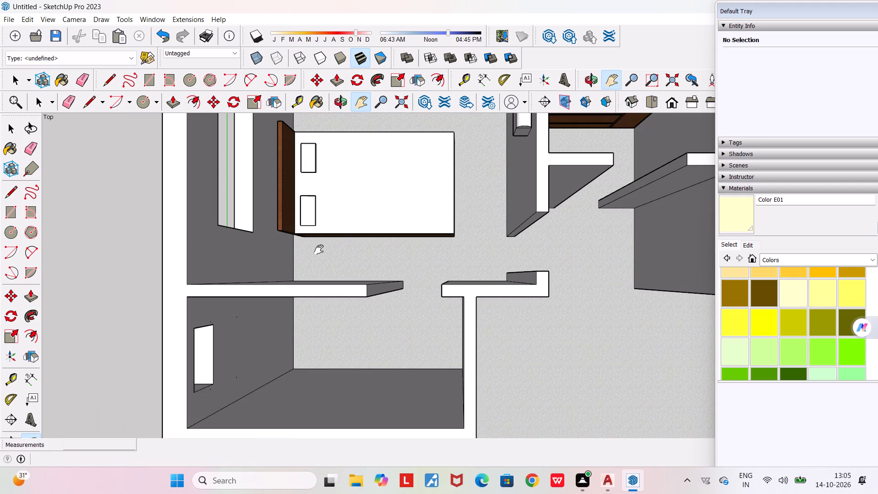
scroll(312, 259, up, 7)
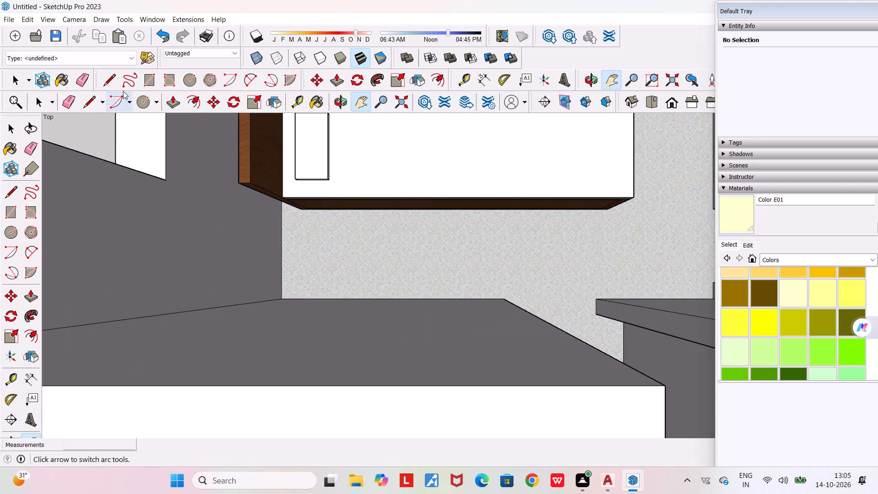
click(146, 103)
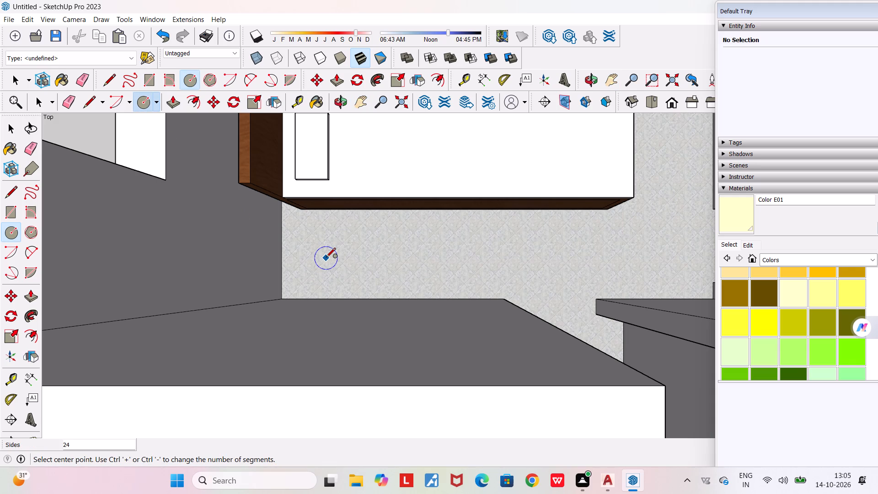
click(326, 258)
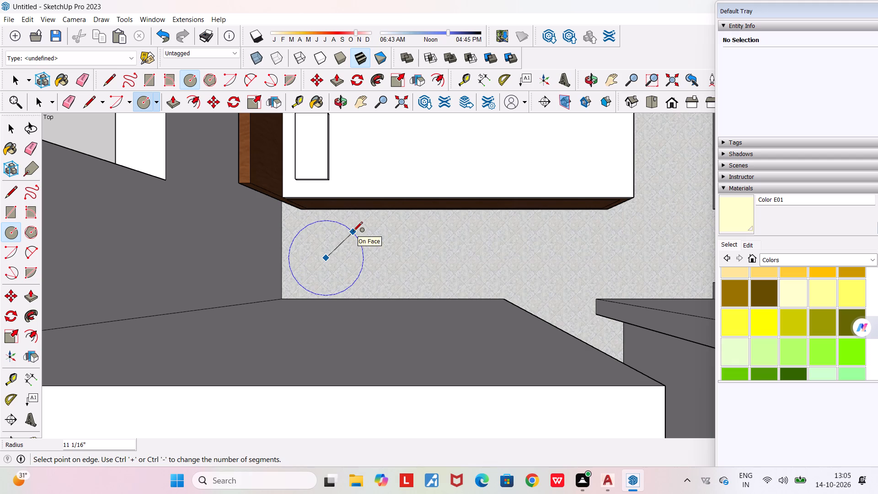
click(353, 233)
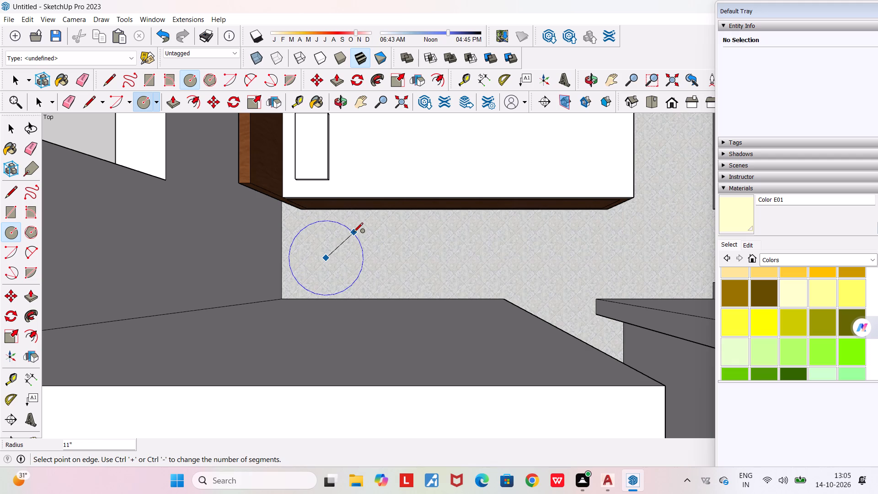
key(space)
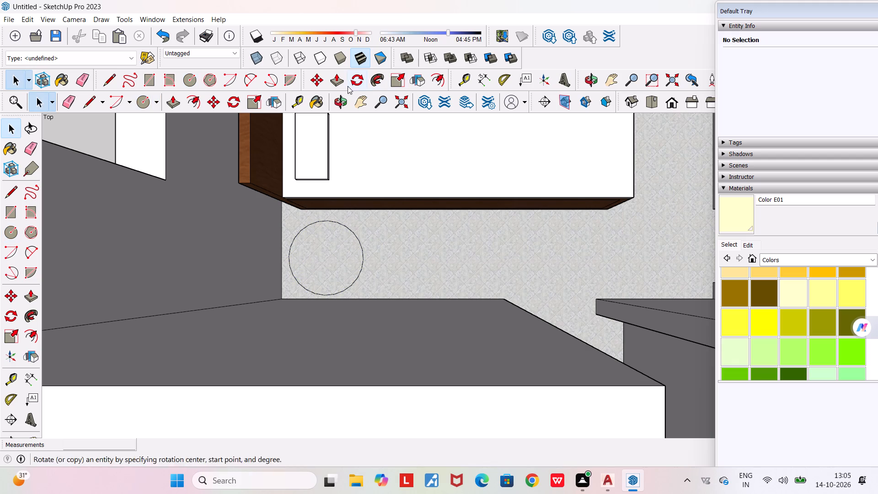
Push/Pull the circle beside the bed upward about 2' 1 7/8" into a cylinder.
click(170, 102)
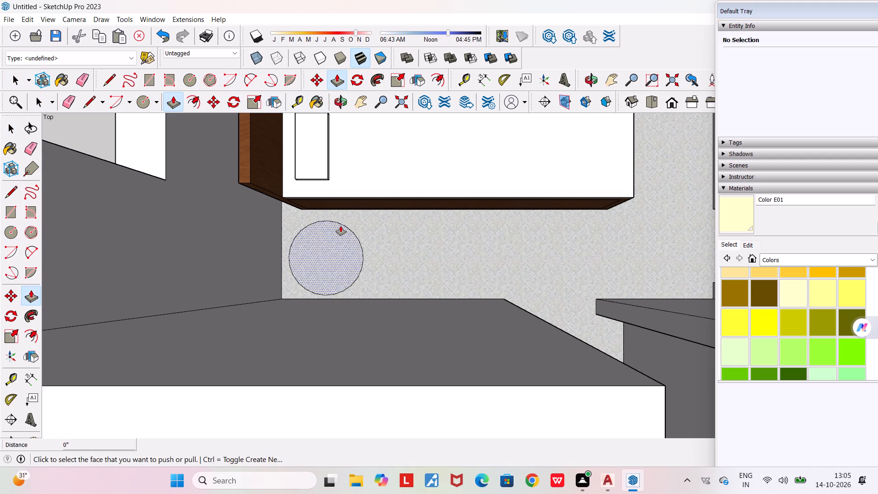
click(333, 242)
middle_drag(321, 236, 295, 198)
scroll(295, 198, down, 6)
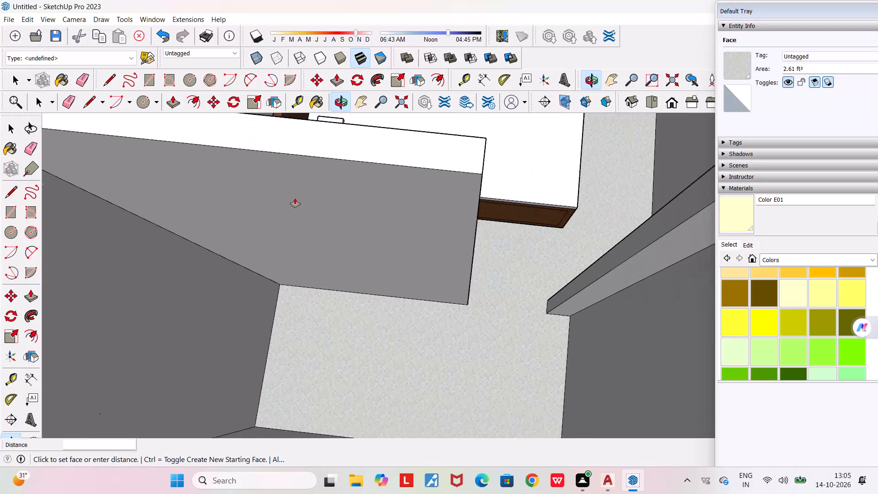
middle_drag(386, 180, 64, 103)
scroll(64, 103, down, 4)
middle_drag(465, 275, 351, 228)
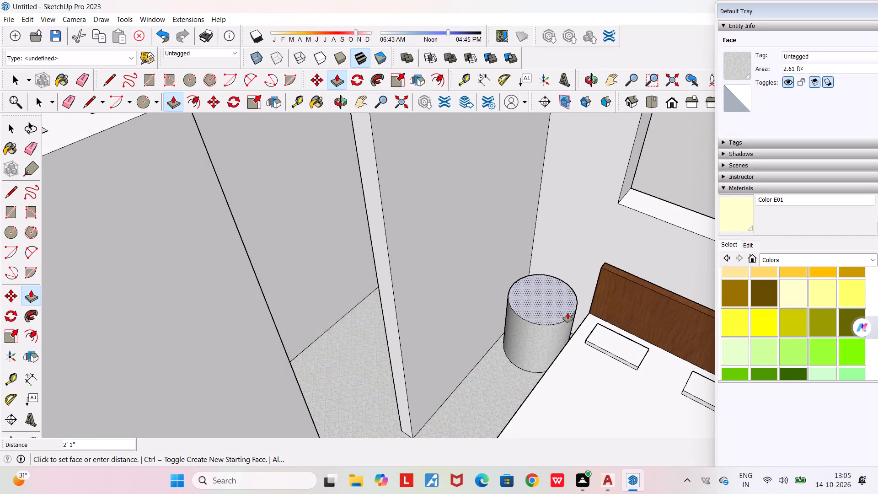
click(568, 311)
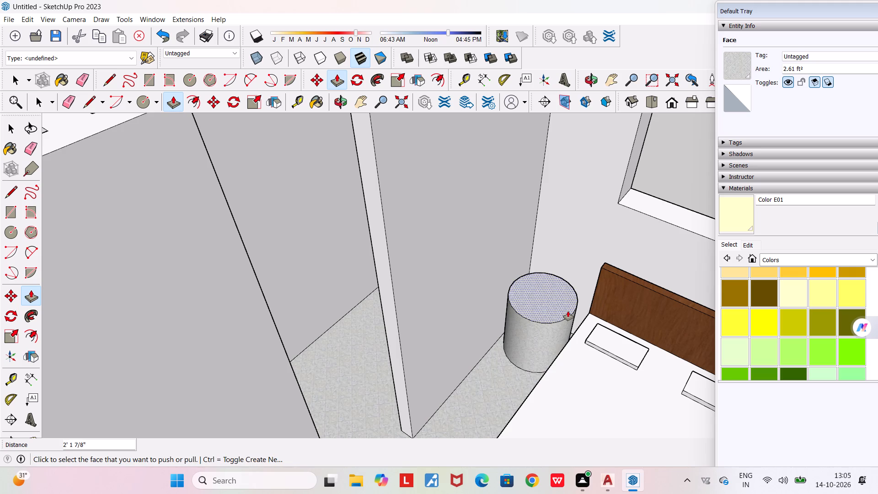
Examine the cylinder beside the bed and its placement in the room from several angles.
scroll(547, 289, up, 5)
middle_drag(546, 288, 595, 251)
scroll(595, 251, down, 3)
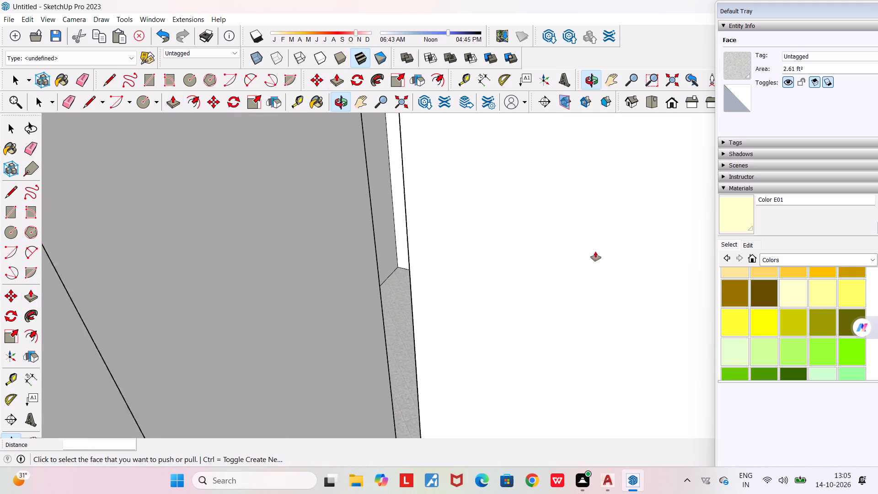
scroll(595, 252, down, 2)
middle_drag(582, 265, 423, 358)
scroll(423, 358, down, 16)
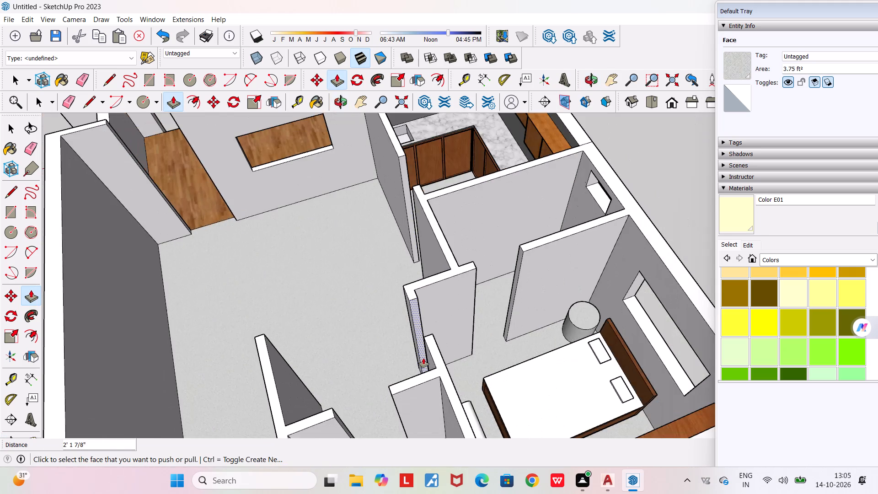
middle_drag(576, 353, 819, 354)
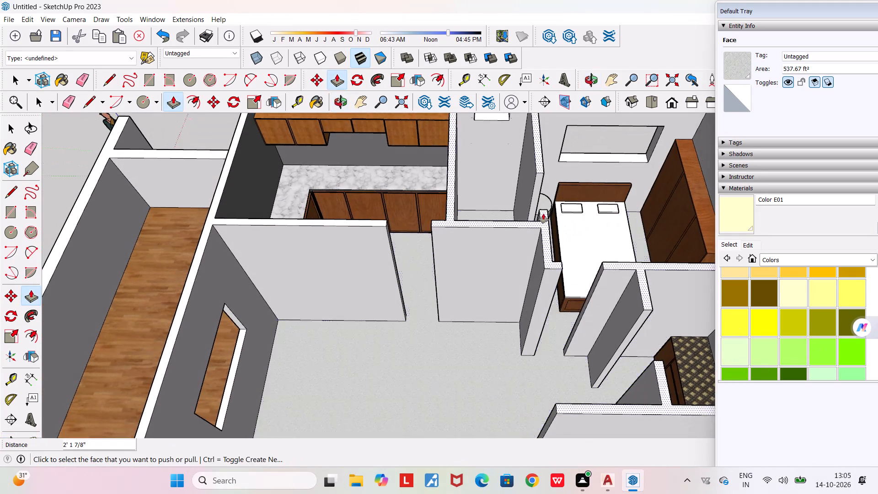
scroll(540, 210, up, 10)
middle_drag(552, 211, 492, 172)
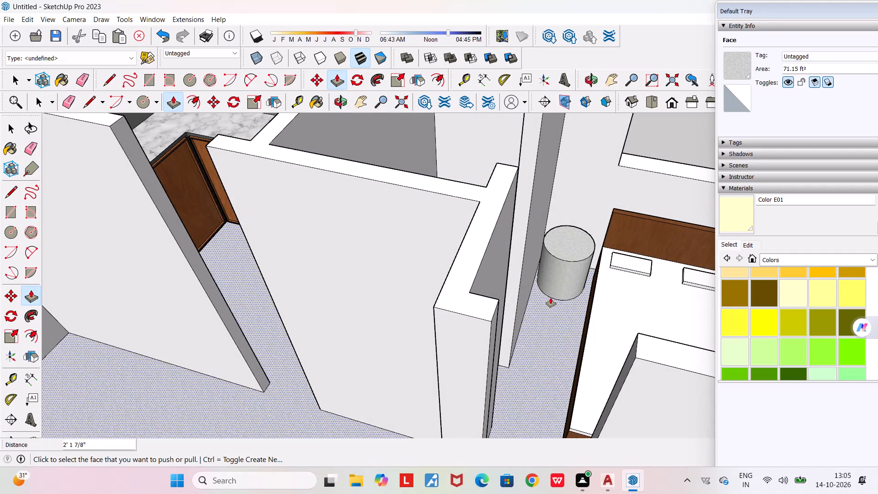
middle_drag(551, 298, 573, 259)
scroll(573, 259, up, 6)
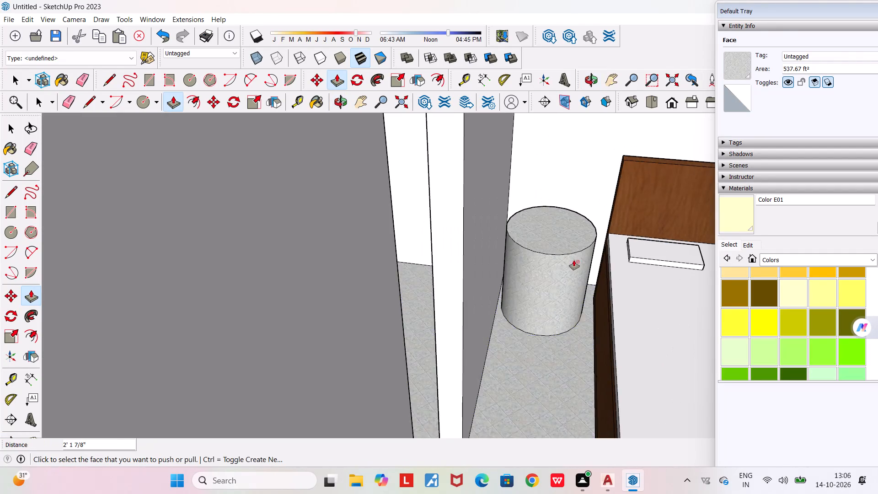
middle_drag(574, 260, 543, 241)
scroll(574, 260, up, 1)
scroll(523, 262, up, 5)
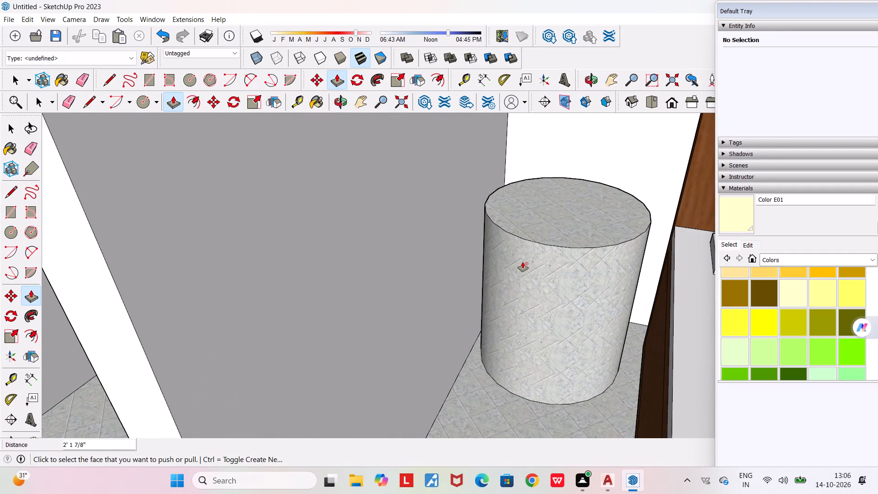
key(space)
key(space)
middle_drag(545, 242, 589, 257)
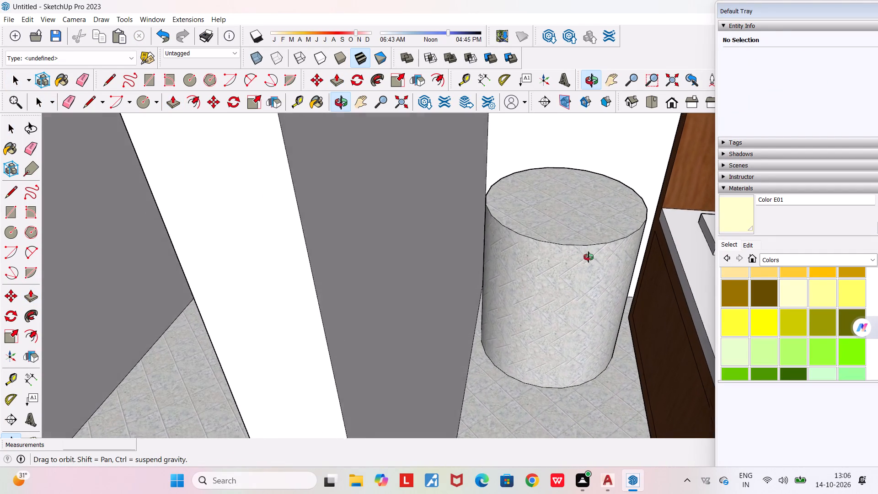
middle_drag(589, 257, 592, 258)
scroll(592, 258, down, 3)
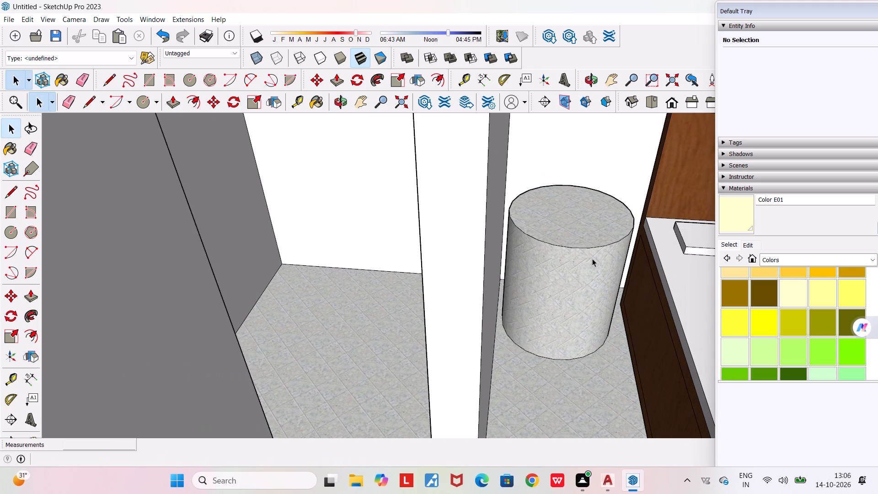
Undo the extrusion of the circle beside the bed.
key(ctrl+z)
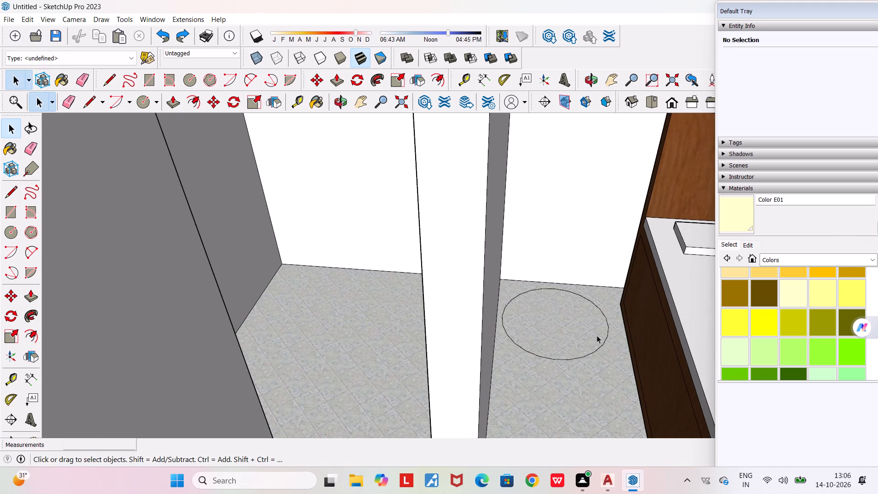
Move the 11" radius circle on the bedroom floor about 1 3/16" toward the bed, away from the partition wall.
scroll(606, 330, up, 3)
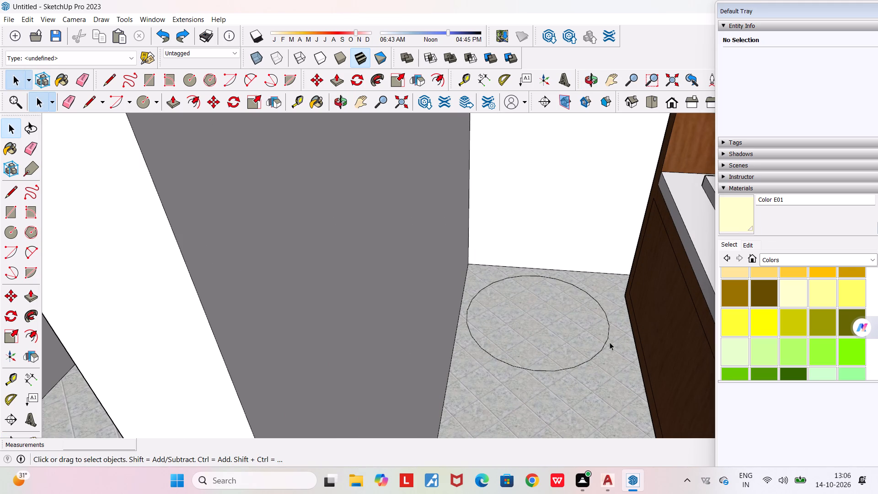
click(607, 340)
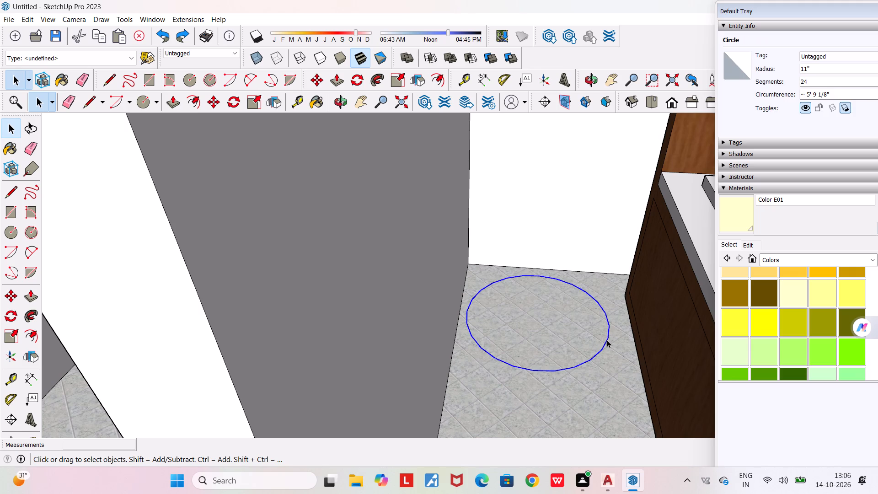
key(m)
key(Return)
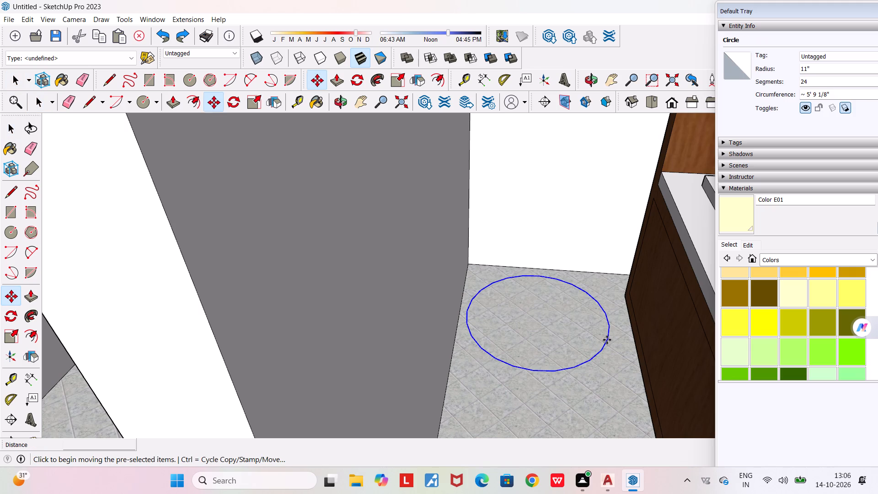
drag(607, 340, 616, 334)
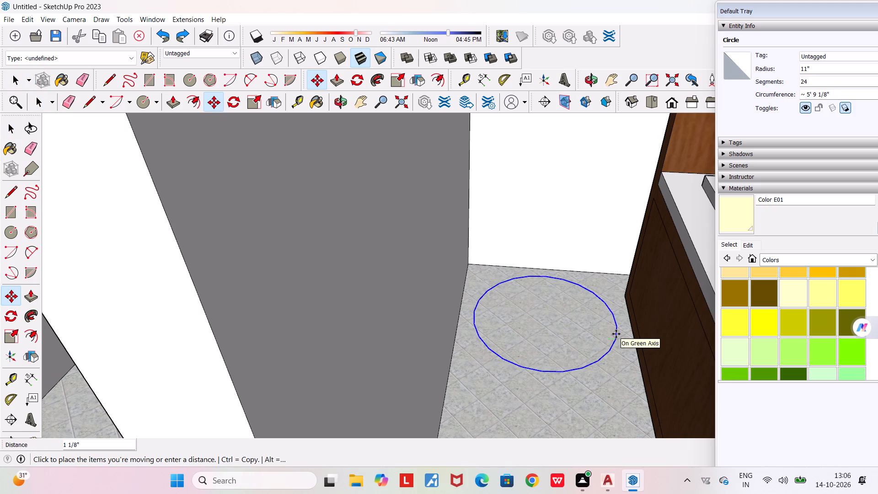
drag(616, 334, 620, 334)
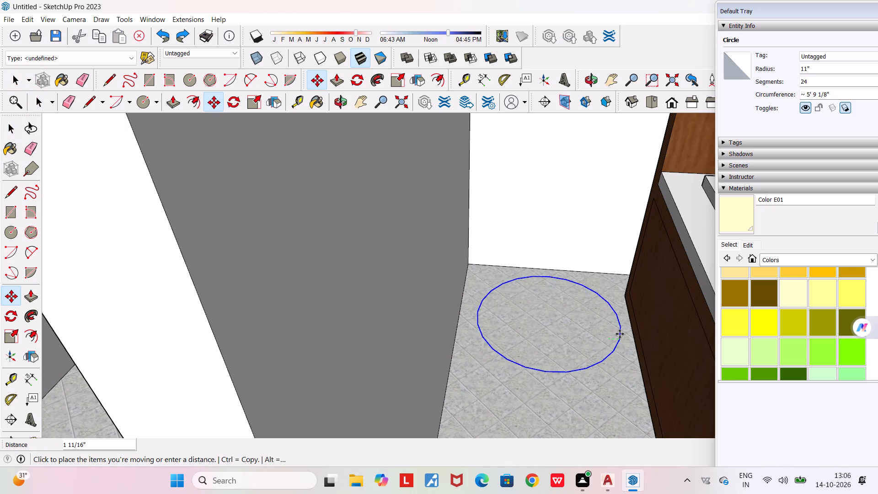
drag(620, 334, 617, 335)
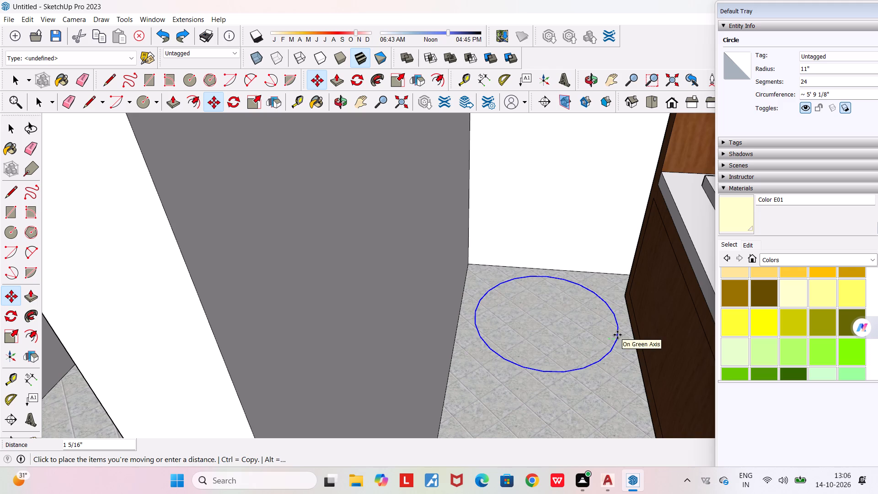
drag(617, 335, 618, 335)
click(618, 335)
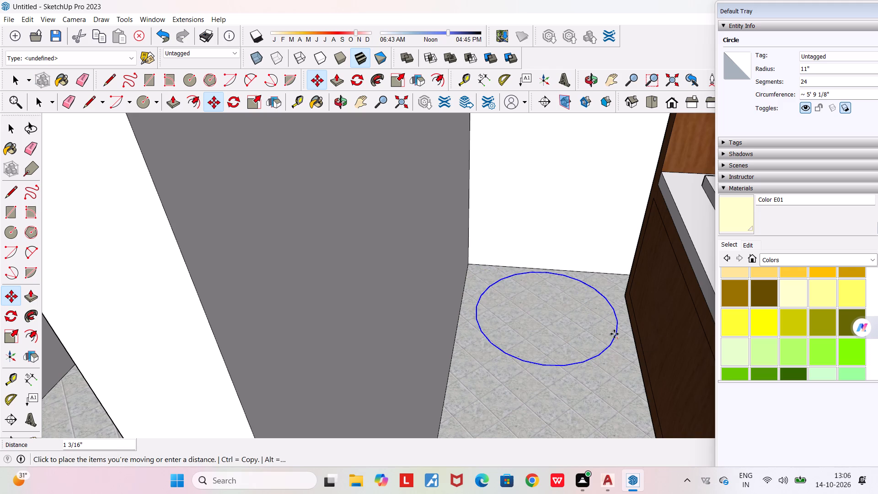
click(614, 334)
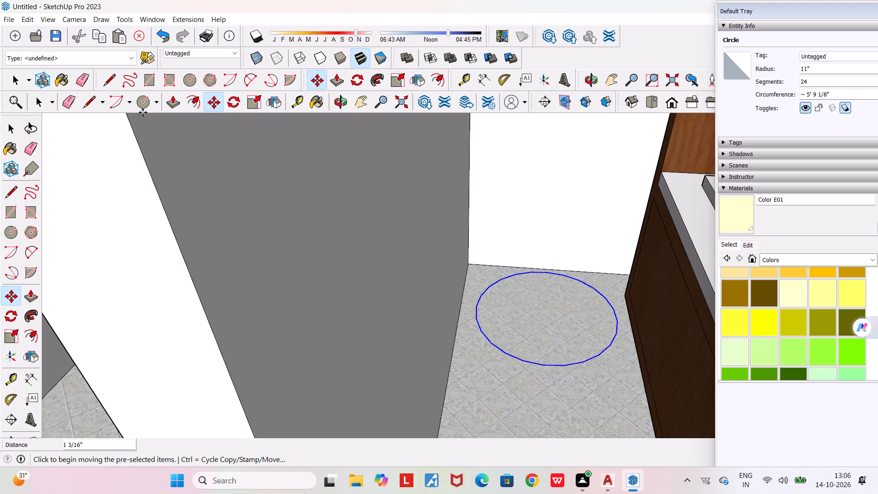
Push/Pull the repositioned circle beside the bed upward about 1' 9 7/16" into a cylinder.
click(176, 103)
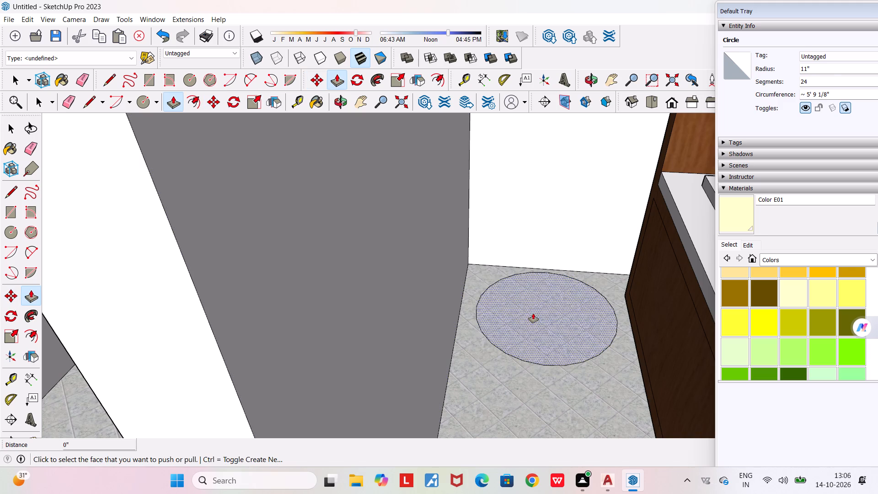
click(535, 315)
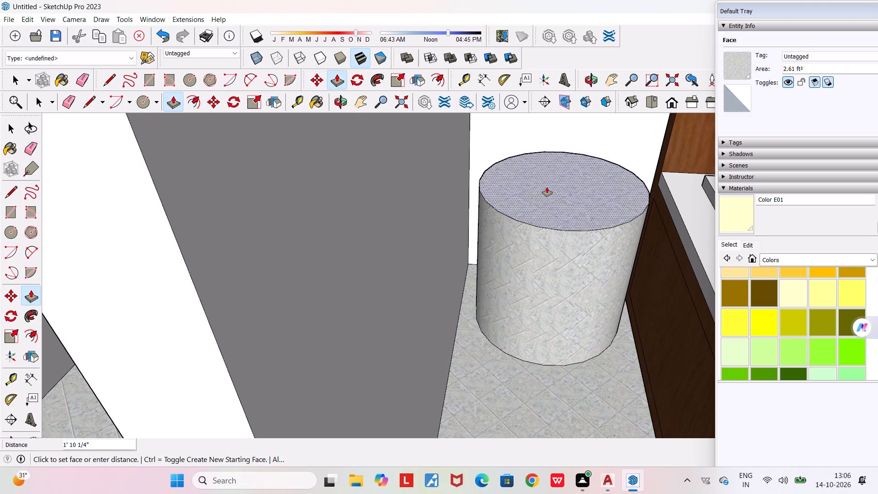
click(546, 193)
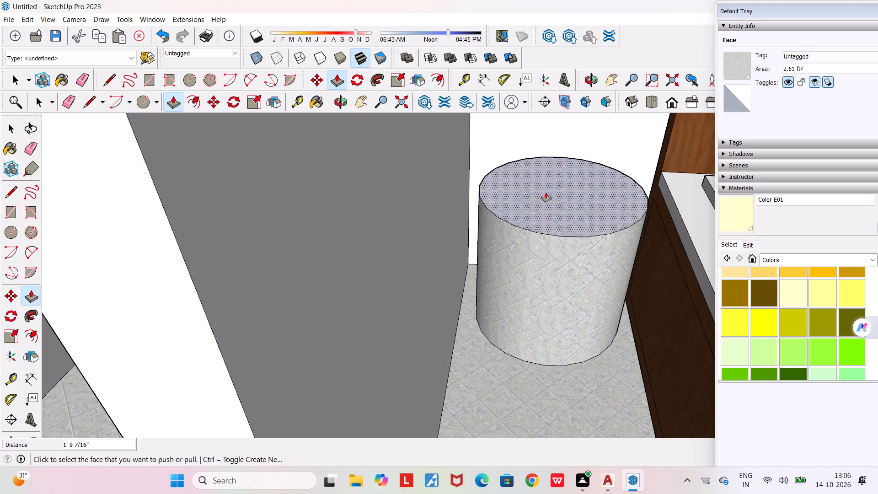
middle_drag(544, 251, 507, 256)
scroll(507, 256, down, 6)
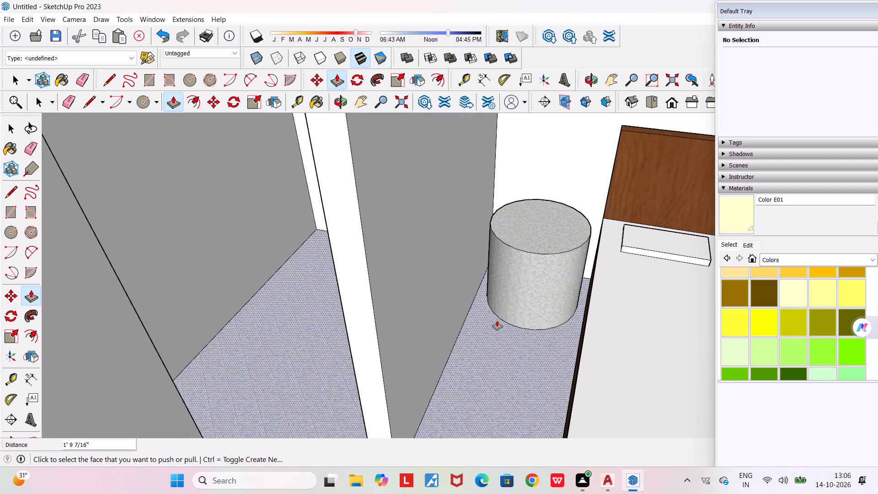
Examine the cylinder beside the bed and the layout of the bedroom and surrounding rooms from several angles.
key(space)
middle_drag(497, 321, 512, 327)
scroll(528, 269, up, 2)
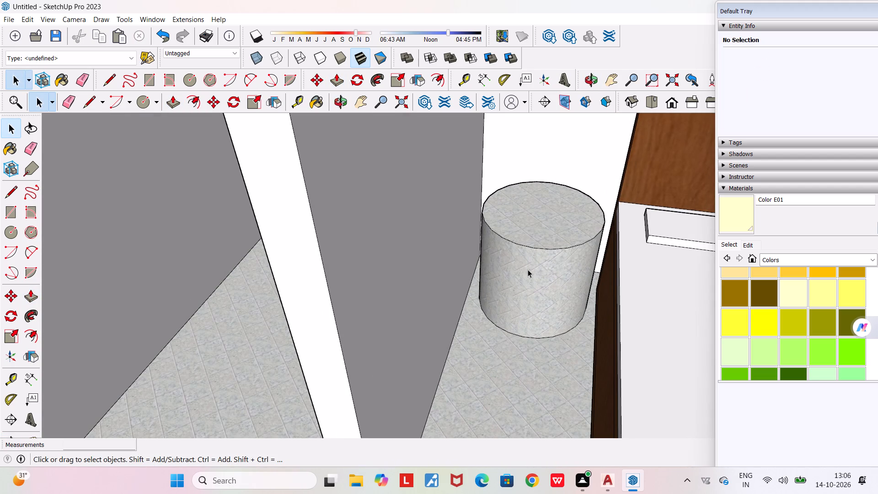
scroll(594, 234, down, 3)
middle_drag(574, 256, 578, 275)
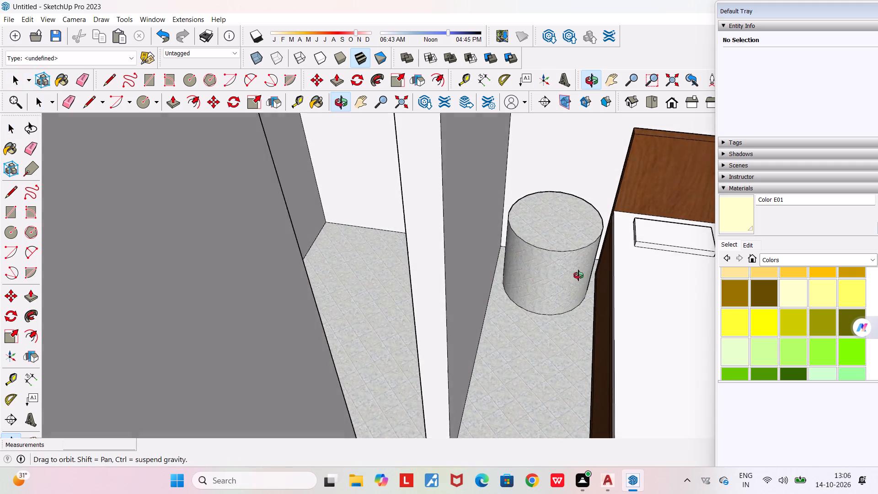
middle_drag(578, 275, 581, 306)
scroll(581, 306, down, 9)
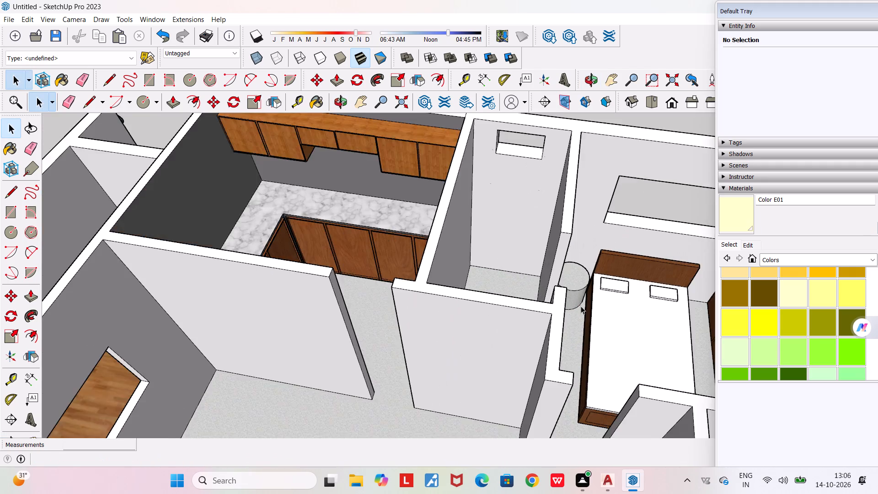
scroll(581, 306, down, 3)
scroll(615, 272, up, 5)
middle_drag(634, 325, 454, 285)
scroll(454, 285, down, 3)
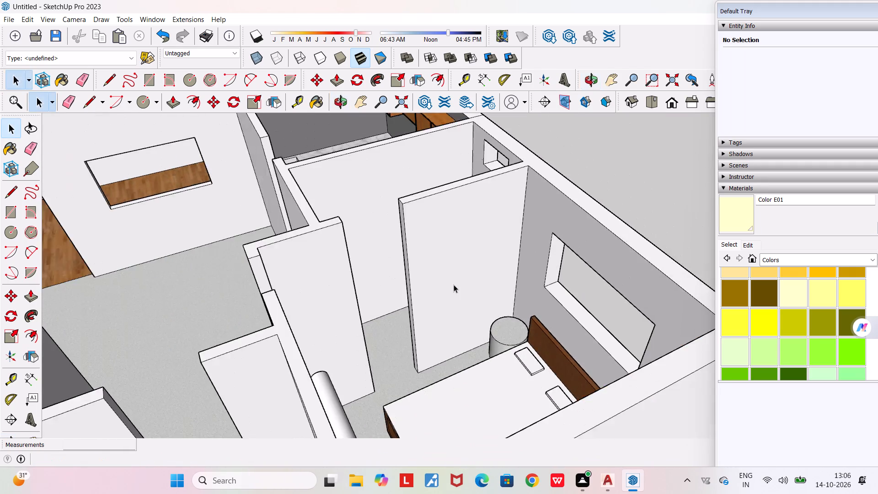
scroll(454, 285, down, 6)
middle_drag(434, 343, 783, 360)
scroll(783, 360, down, 3)
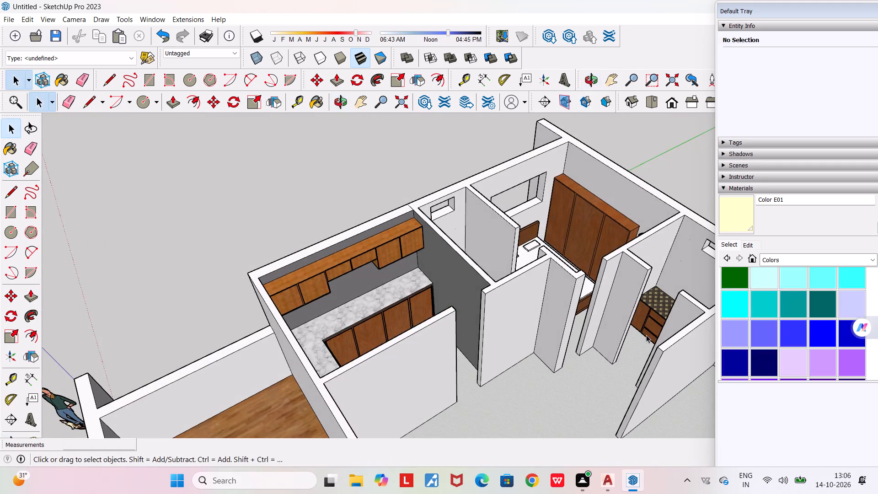
scroll(625, 311, down, 5)
middle_drag(610, 360, 309, 311)
scroll(308, 311, down, 4)
middle_drag(305, 369, 511, 456)
scroll(543, 375, up, 9)
middle_drag(519, 374, 517, 392)
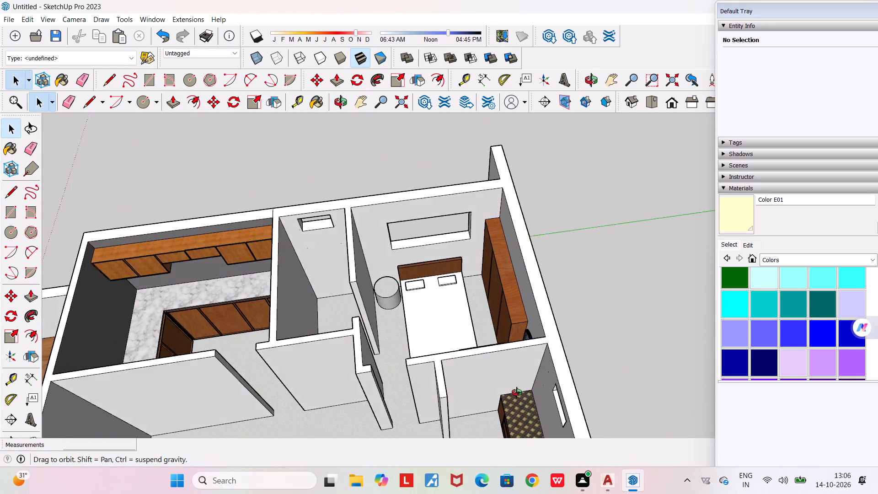
middle_drag(517, 392, 517, 421)
scroll(501, 391, up, 3)
middle_drag(501, 402, 513, 439)
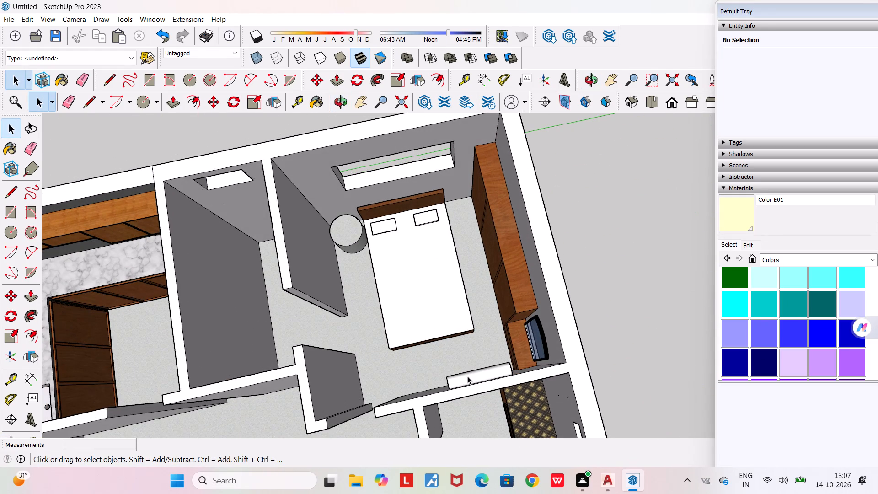
scroll(458, 356, down, 5)
scroll(455, 359, up, 5)
middle_drag(442, 339, 509, 328)
scroll(440, 313, up, 3)
middle_click(440, 313)
scroll(441, 313, down, 9)
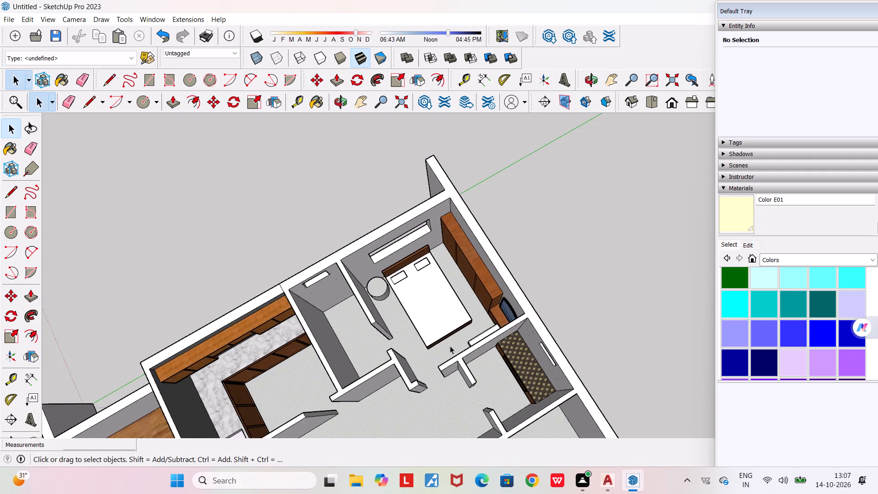
middle_drag(448, 349, 344, 378)
scroll(375, 240, up, 9)
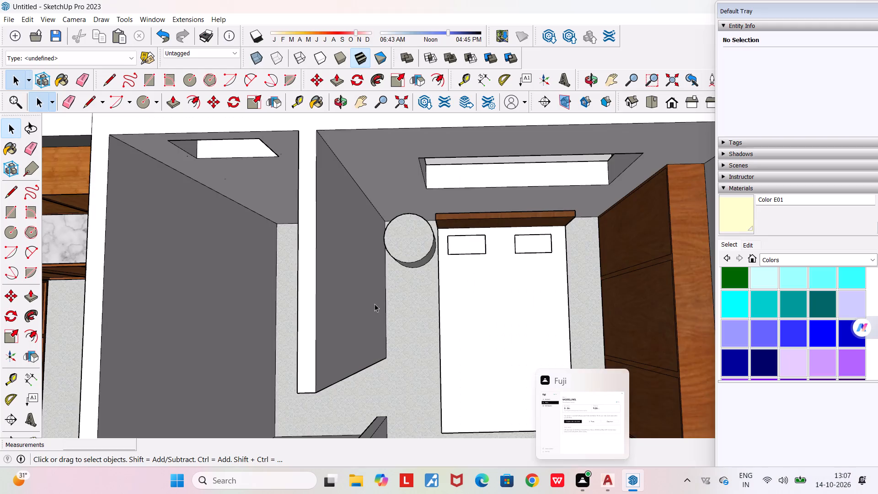
scroll(420, 301, down, 6)
middle_drag(416, 329, 391, 176)
scroll(391, 176, down, 4)
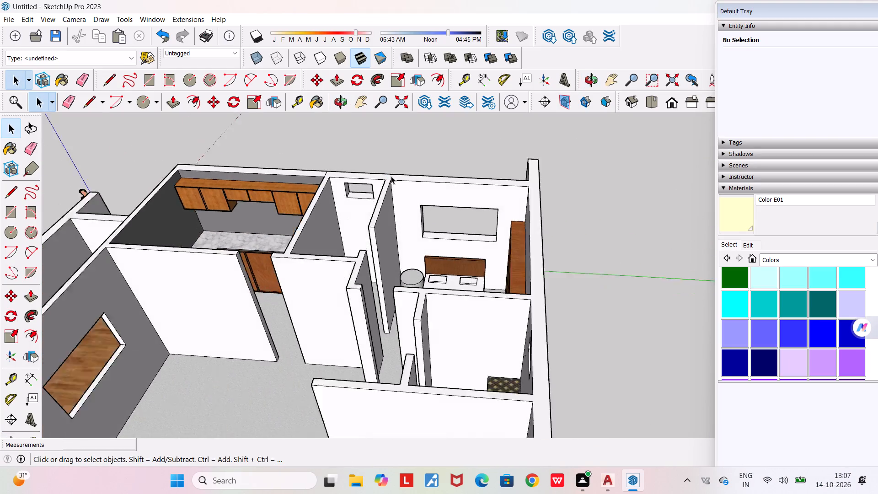
scroll(391, 177, down, 5)
middle_drag(396, 240, 418, 362)
scroll(378, 202, up, 4)
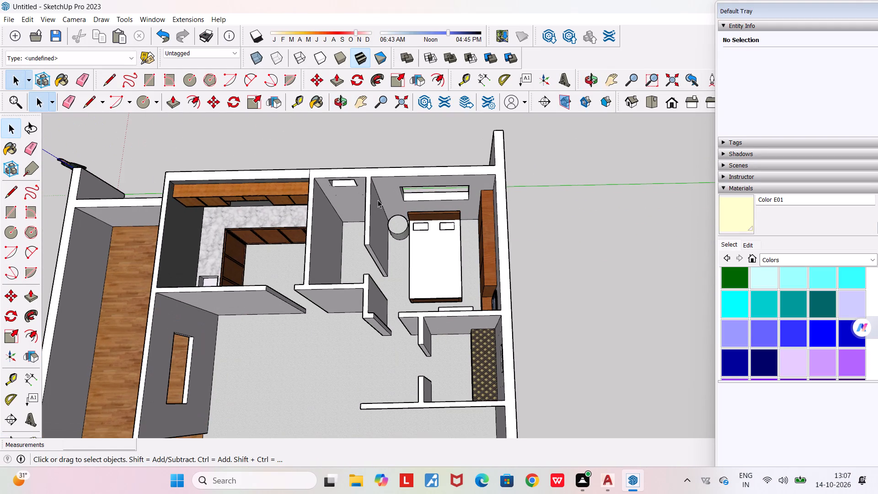
scroll(378, 200, down, 4)
scroll(385, 207, up, 11)
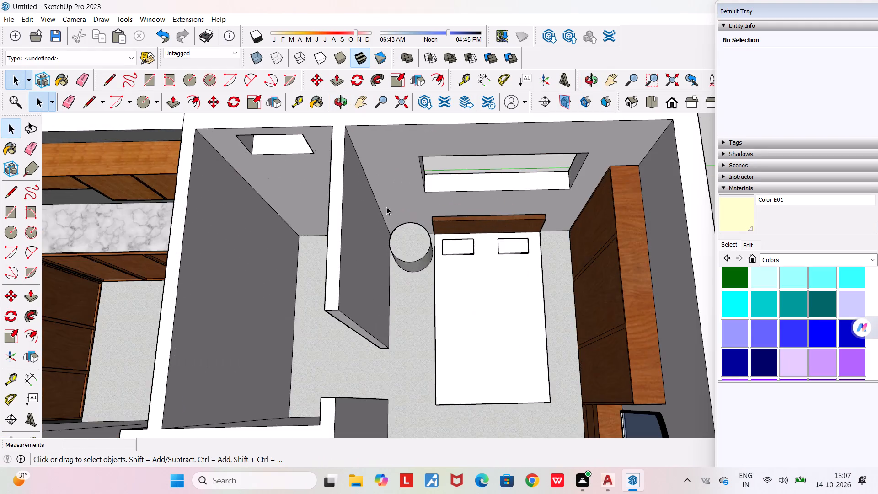
scroll(399, 255, down, 5)
middle_drag(397, 285, 798, 199)
Push/Pull the frame strips around the bedroom wardrobe's door panels outward about 1 3/16".
scroll(573, 229, up, 8)
middle_drag(563, 257, 420, 249)
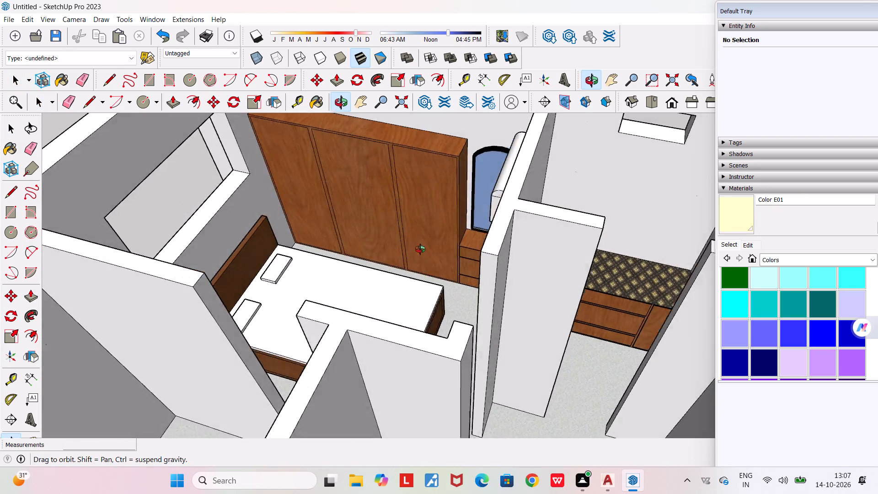
middle_drag(420, 249, 583, 256)
scroll(347, 212, up, 8)
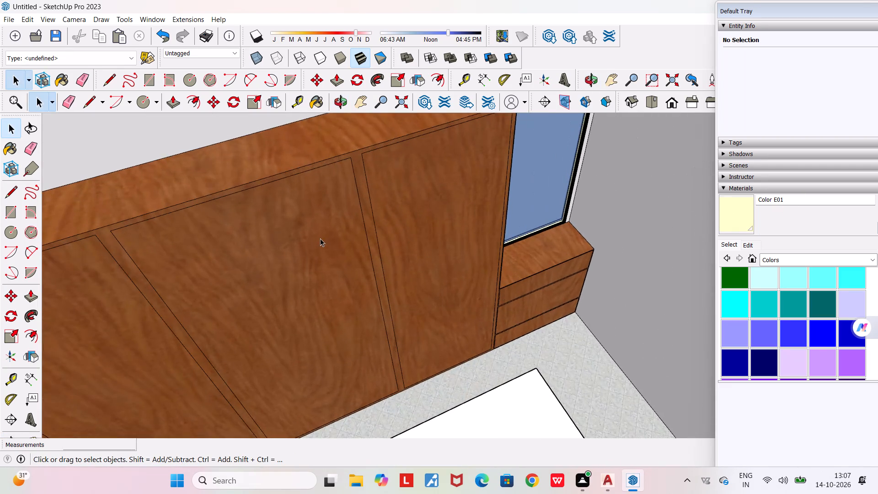
middle_drag(320, 238, 314, 213)
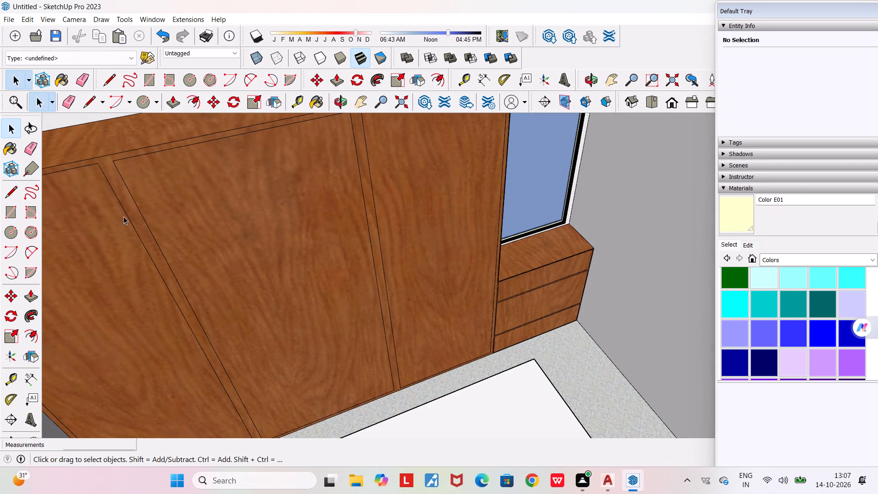
click(171, 103)
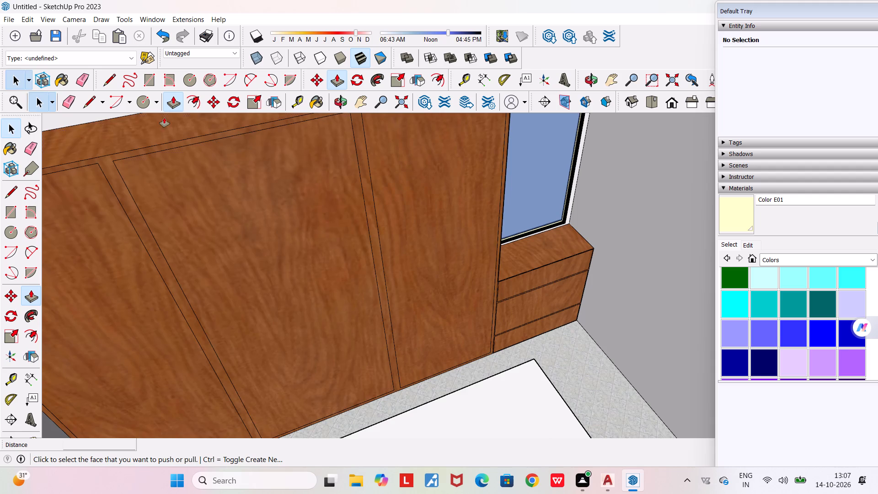
scroll(122, 215, up, 5)
click(137, 202)
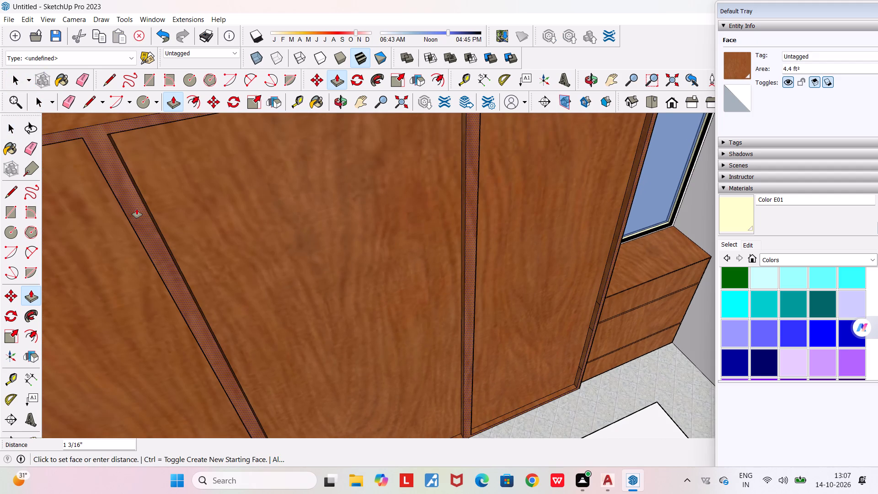
click(137, 209)
Push/Pull the thin frame around the drawer fronts of the cabinet below the arched mirror outward about 1/16".
scroll(230, 236, down, 4)
scroll(575, 301, up, 5)
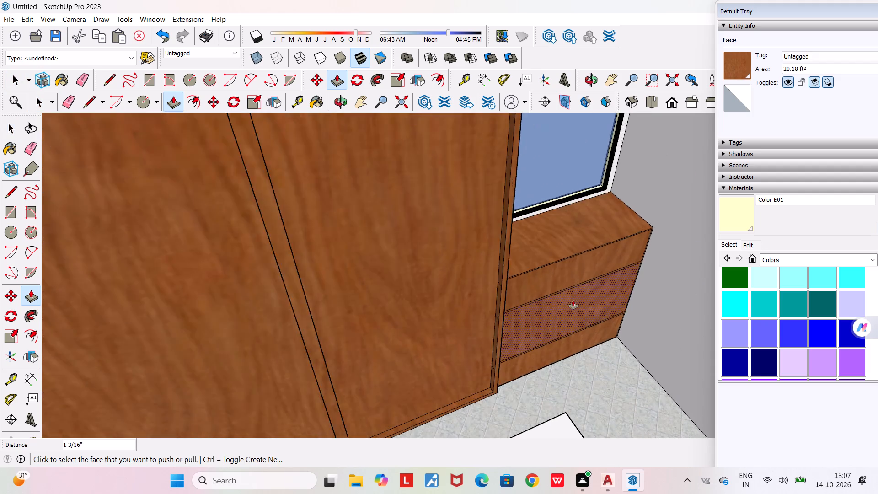
scroll(573, 300, up, 2)
middle_drag(571, 300, 433, 264)
scroll(433, 264, up, 13)
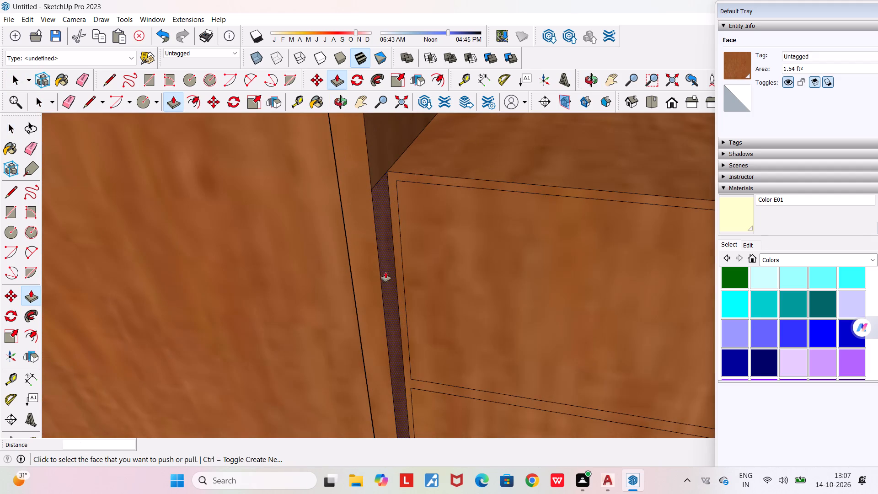
click(412, 382)
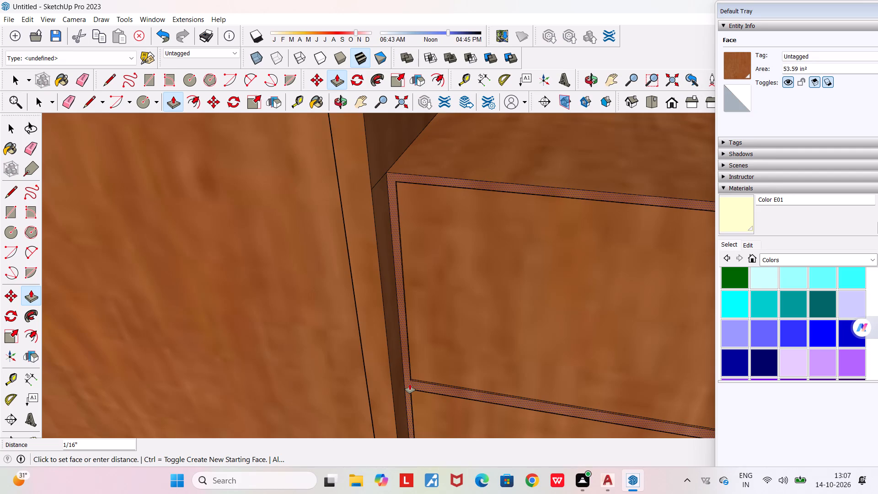
click(410, 384)
scroll(410, 381, down, 17)
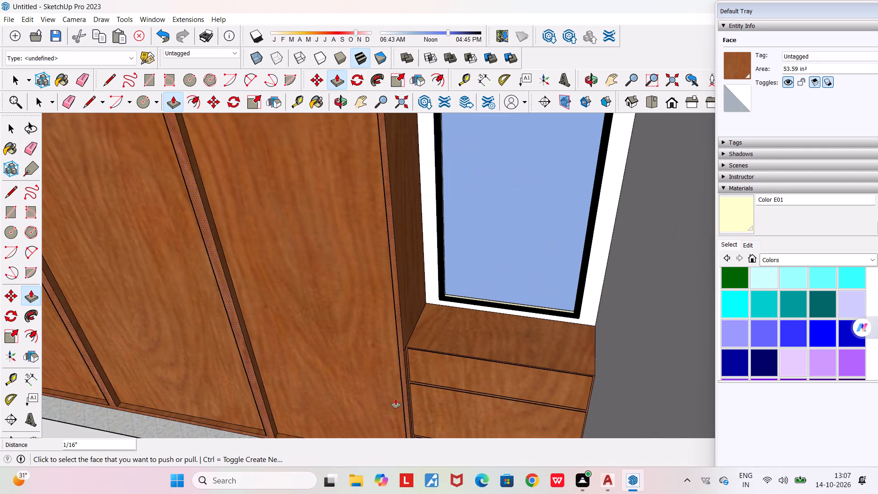
middle_drag(395, 415, 518, 315)
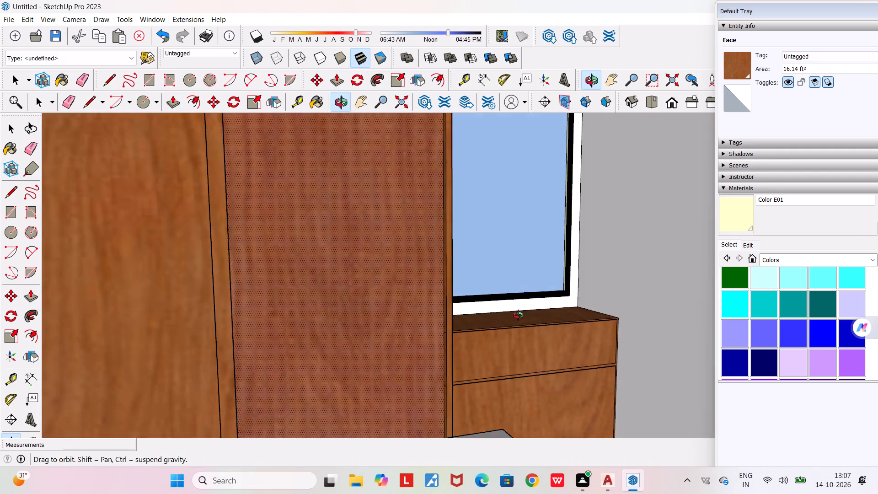
Examine the bedroom's framed wardrobe, headboard, pillows and drawer cabinet below the arched mirror from several angles.
middle_drag(518, 315, 503, 369)
scroll(503, 369, down, 18)
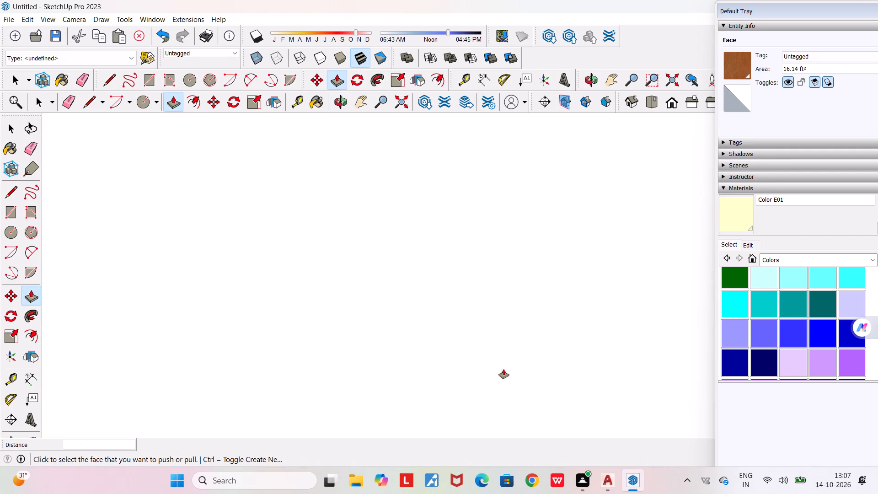
click(671, 79)
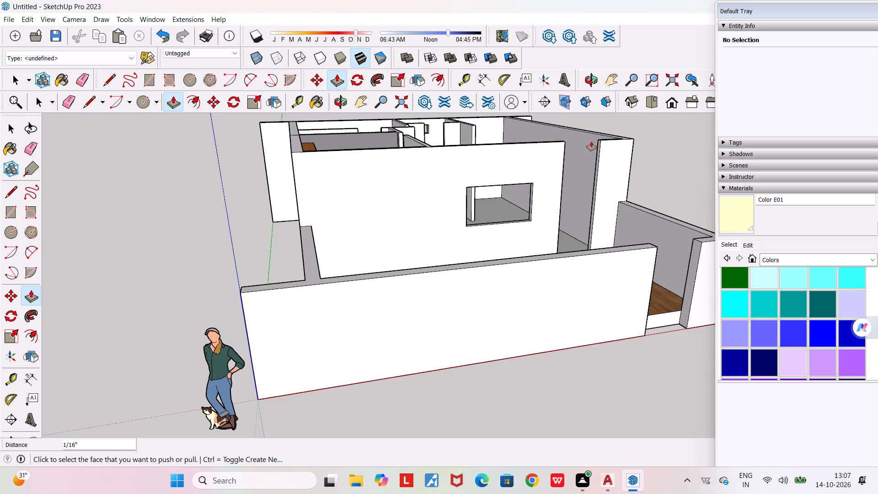
middle_drag(506, 208, 428, 343)
scroll(428, 343, down, 8)
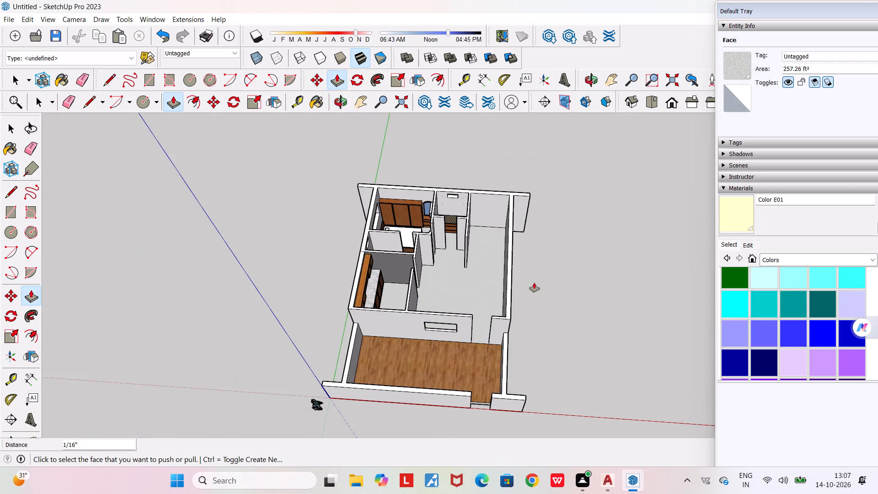
key(space)
click(534, 283)
scroll(388, 211, up, 11)
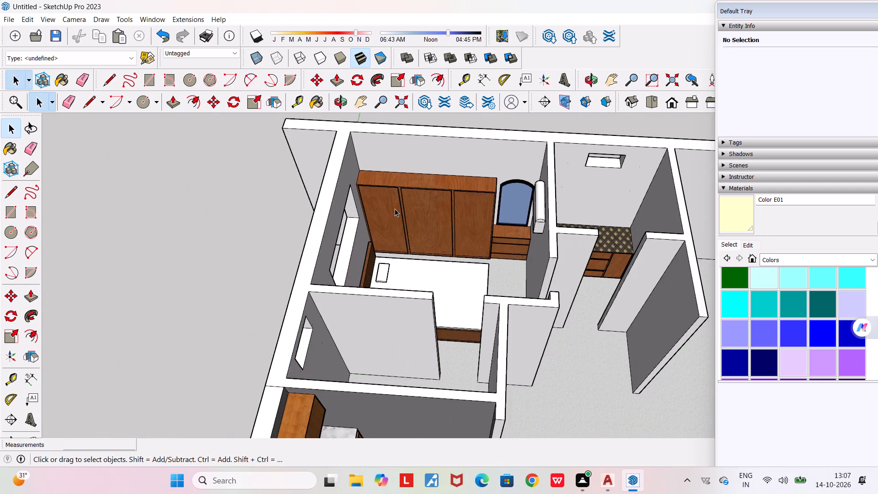
scroll(395, 209, up, 10)
middle_drag(387, 215, 387, 212)
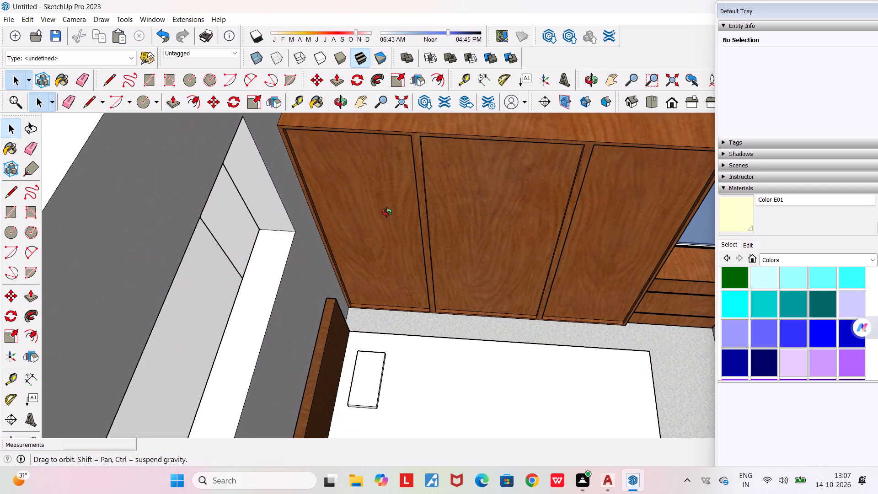
middle_drag(387, 212, 243, 152)
scroll(212, 312, up, 6)
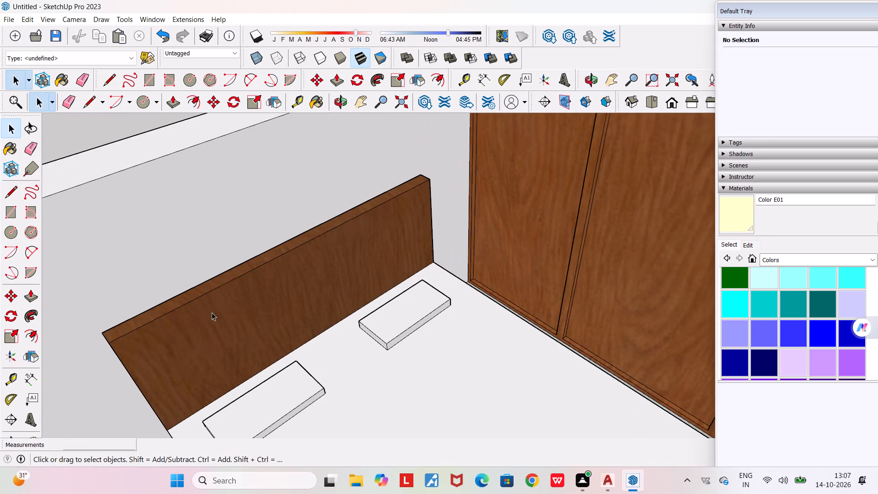
scroll(397, 336, down, 14)
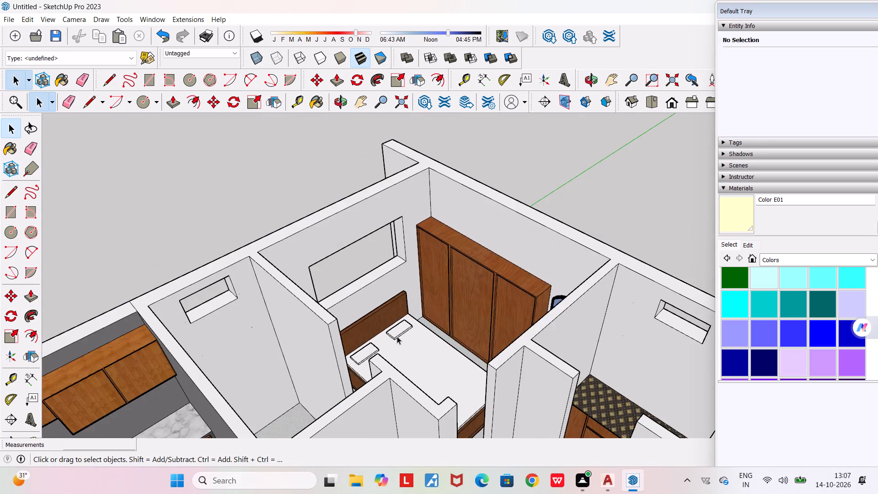
middle_drag(397, 382, 511, 402)
scroll(506, 343, up, 3)
middle_drag(506, 343, 516, 338)
scroll(443, 279, up, 4)
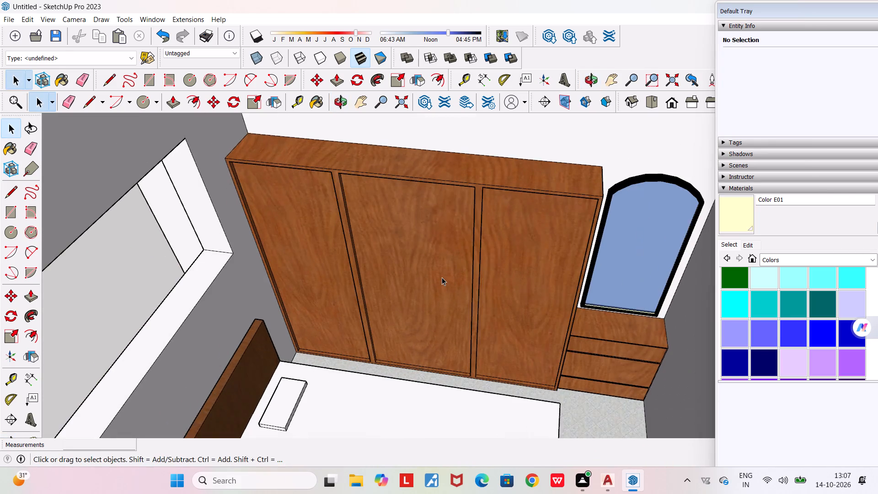
middle_drag(441, 277, 407, 270)
middle_drag(413, 264, 461, 213)
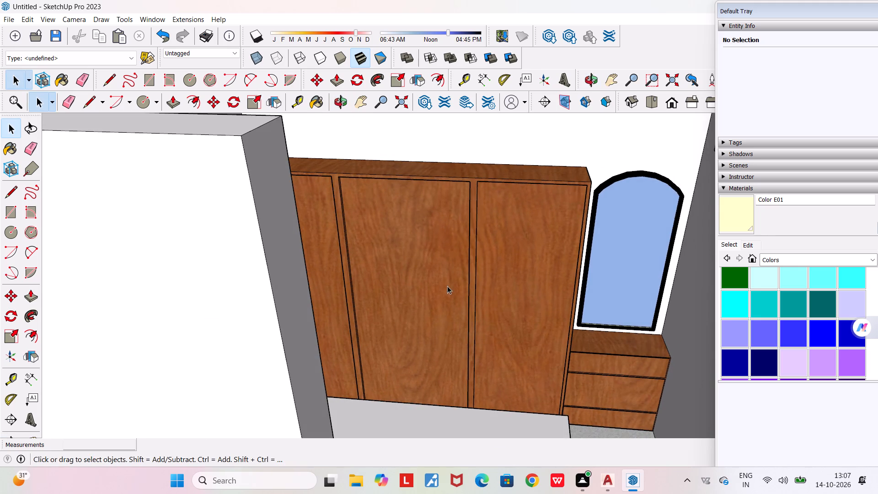
middle_drag(446, 329, 385, 341)
scroll(385, 341, down, 20)
scroll(385, 341, down, 4)
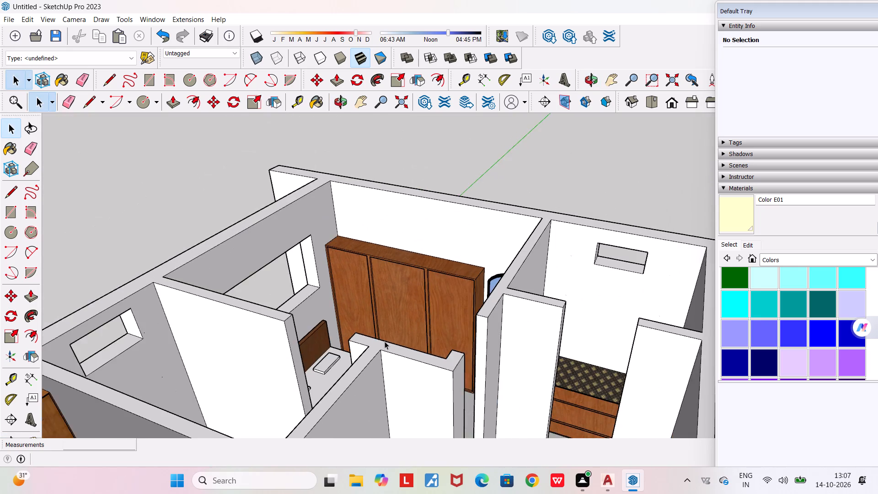
Examine the whole house layout from above, including the kitchen, the bedroom and the rooms between them.
scroll(385, 341, down, 19)
middle_drag(385, 409, 386, 462)
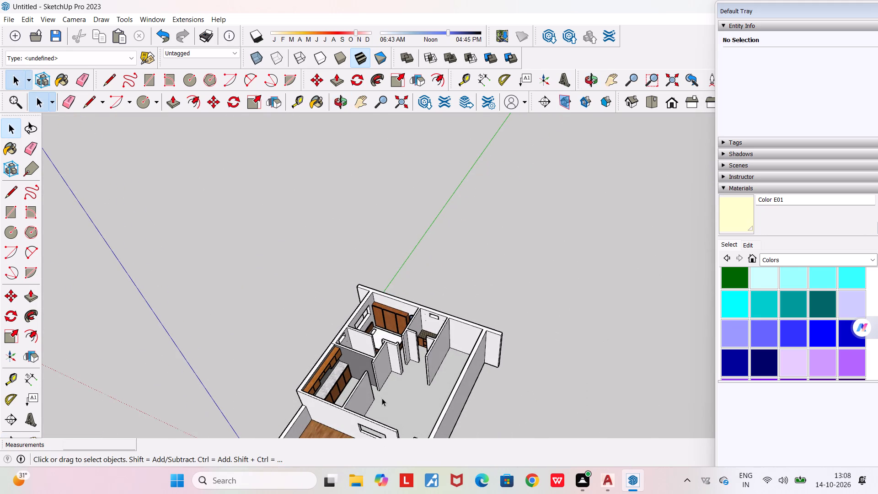
scroll(384, 392, down, 4)
middle_drag(384, 393, 241, 407)
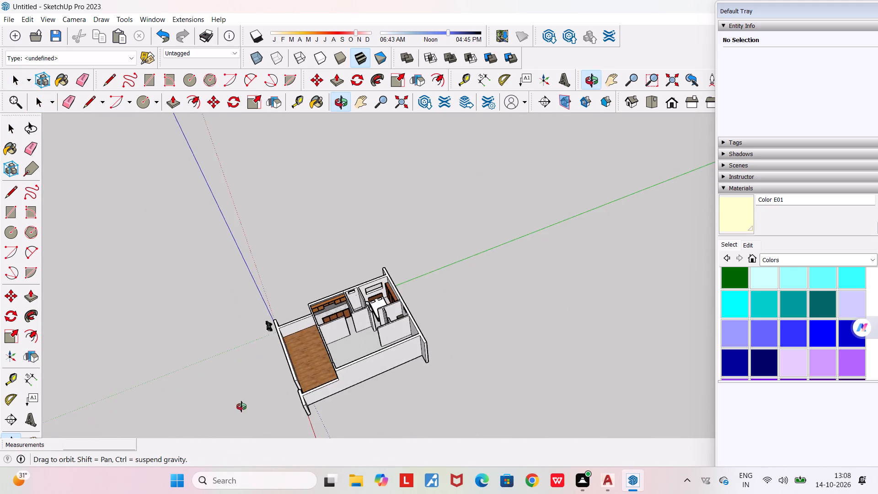
middle_drag(241, 407, 241, 407)
scroll(305, 370, up, 5)
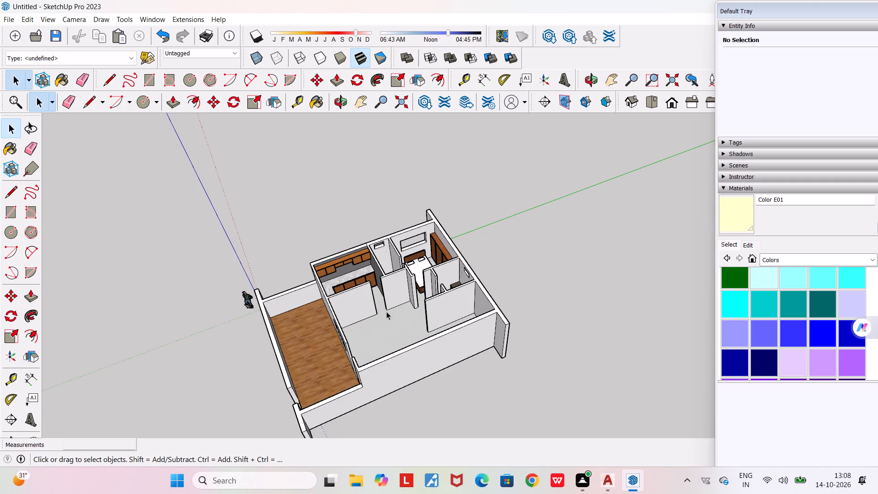
middle_drag(386, 319, 418, 417)
scroll(394, 294, up, 8)
middle_drag(380, 315, 384, 389)
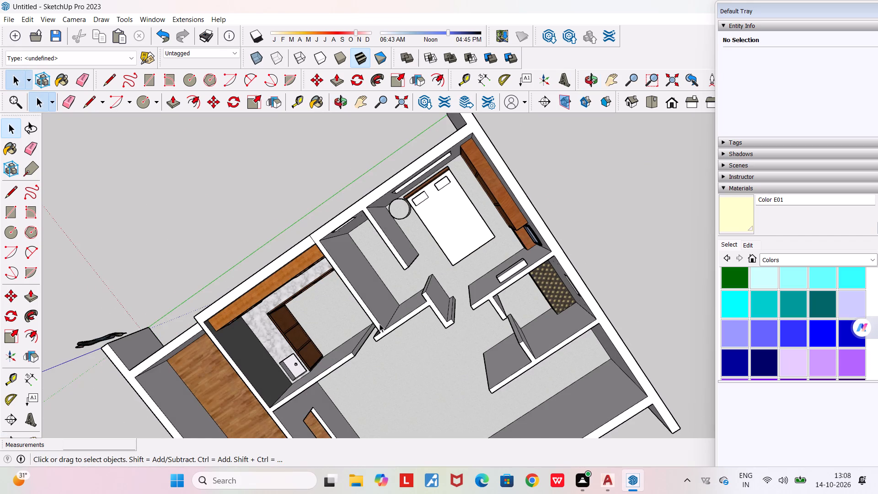
scroll(380, 323, up, 2)
scroll(346, 349, up, 2)
middle_drag(346, 349, 327, 273)
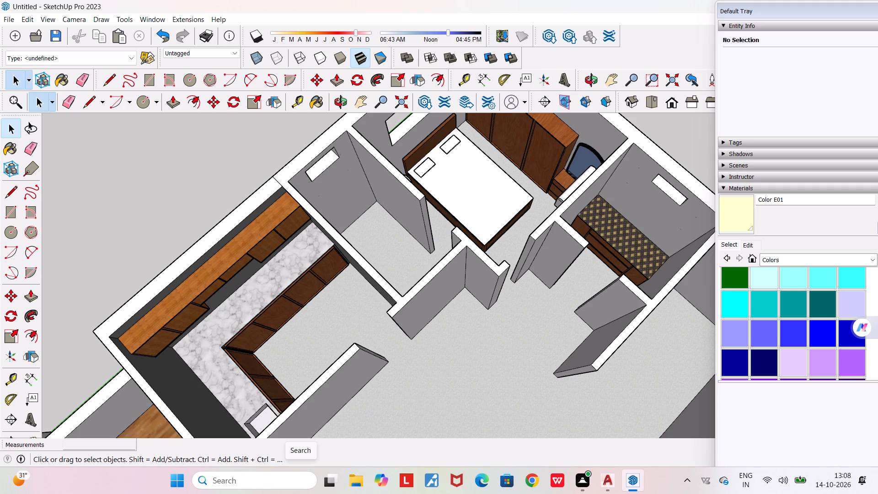
scroll(339, 282, down, 6)
scroll(432, 184, up, 4)
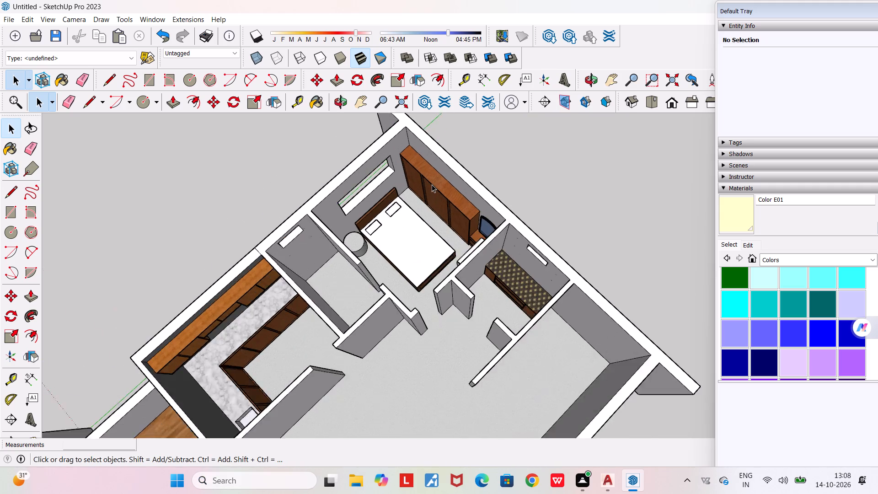
scroll(432, 184, up, 1)
middle_drag(429, 209, 420, 260)
scroll(420, 256, up, 1)
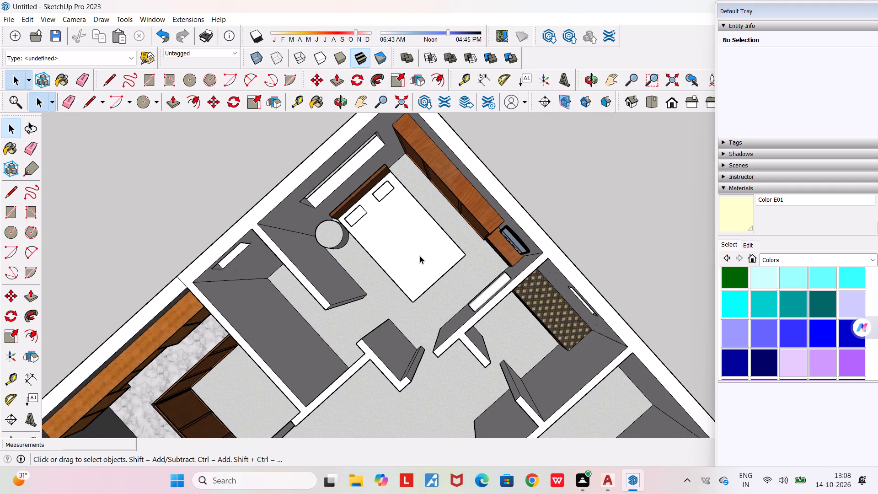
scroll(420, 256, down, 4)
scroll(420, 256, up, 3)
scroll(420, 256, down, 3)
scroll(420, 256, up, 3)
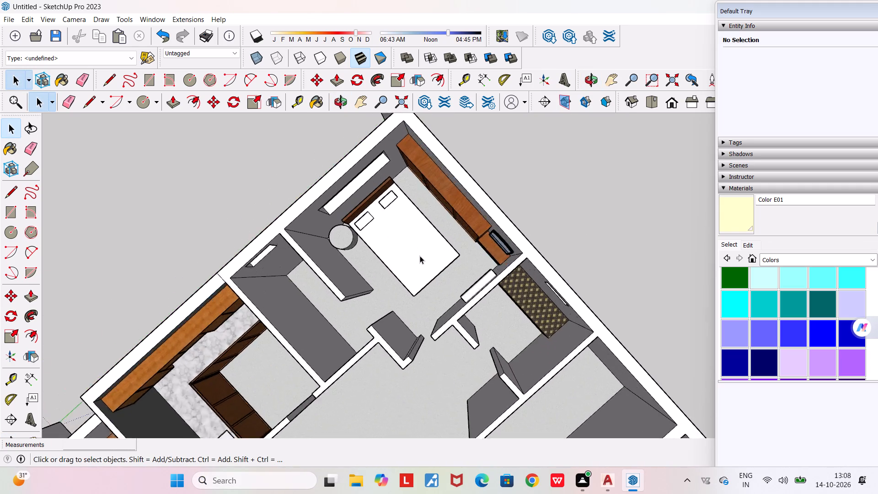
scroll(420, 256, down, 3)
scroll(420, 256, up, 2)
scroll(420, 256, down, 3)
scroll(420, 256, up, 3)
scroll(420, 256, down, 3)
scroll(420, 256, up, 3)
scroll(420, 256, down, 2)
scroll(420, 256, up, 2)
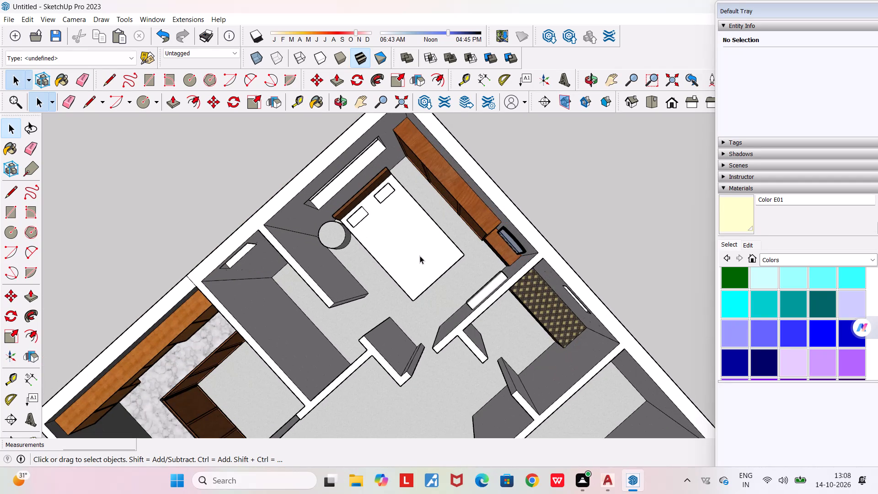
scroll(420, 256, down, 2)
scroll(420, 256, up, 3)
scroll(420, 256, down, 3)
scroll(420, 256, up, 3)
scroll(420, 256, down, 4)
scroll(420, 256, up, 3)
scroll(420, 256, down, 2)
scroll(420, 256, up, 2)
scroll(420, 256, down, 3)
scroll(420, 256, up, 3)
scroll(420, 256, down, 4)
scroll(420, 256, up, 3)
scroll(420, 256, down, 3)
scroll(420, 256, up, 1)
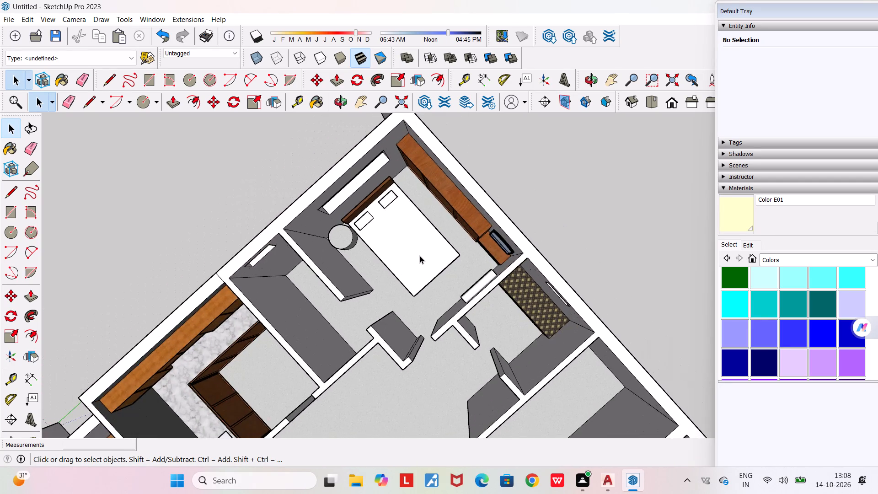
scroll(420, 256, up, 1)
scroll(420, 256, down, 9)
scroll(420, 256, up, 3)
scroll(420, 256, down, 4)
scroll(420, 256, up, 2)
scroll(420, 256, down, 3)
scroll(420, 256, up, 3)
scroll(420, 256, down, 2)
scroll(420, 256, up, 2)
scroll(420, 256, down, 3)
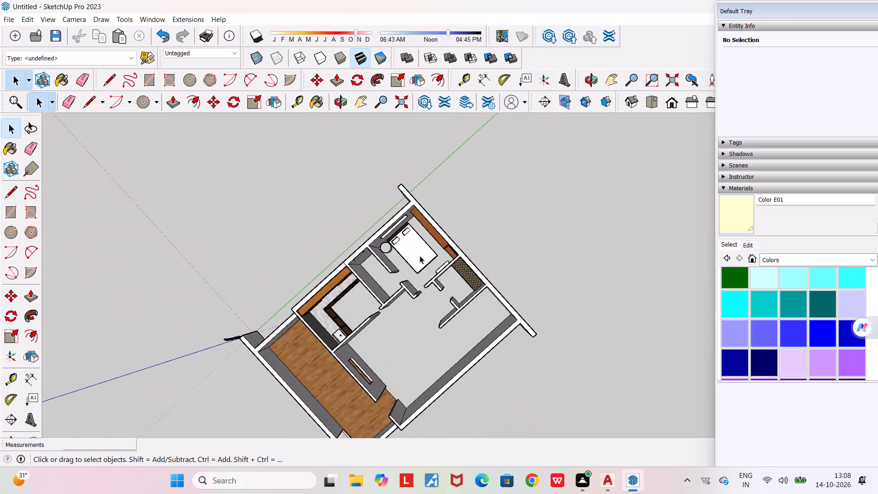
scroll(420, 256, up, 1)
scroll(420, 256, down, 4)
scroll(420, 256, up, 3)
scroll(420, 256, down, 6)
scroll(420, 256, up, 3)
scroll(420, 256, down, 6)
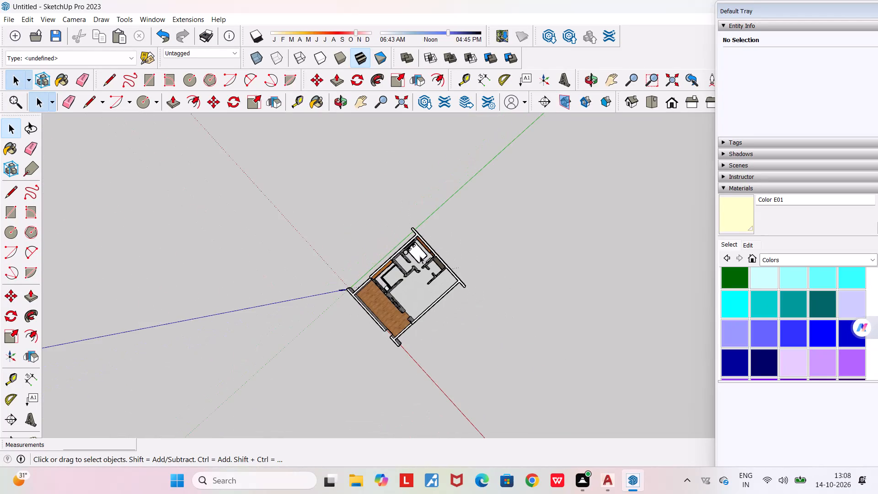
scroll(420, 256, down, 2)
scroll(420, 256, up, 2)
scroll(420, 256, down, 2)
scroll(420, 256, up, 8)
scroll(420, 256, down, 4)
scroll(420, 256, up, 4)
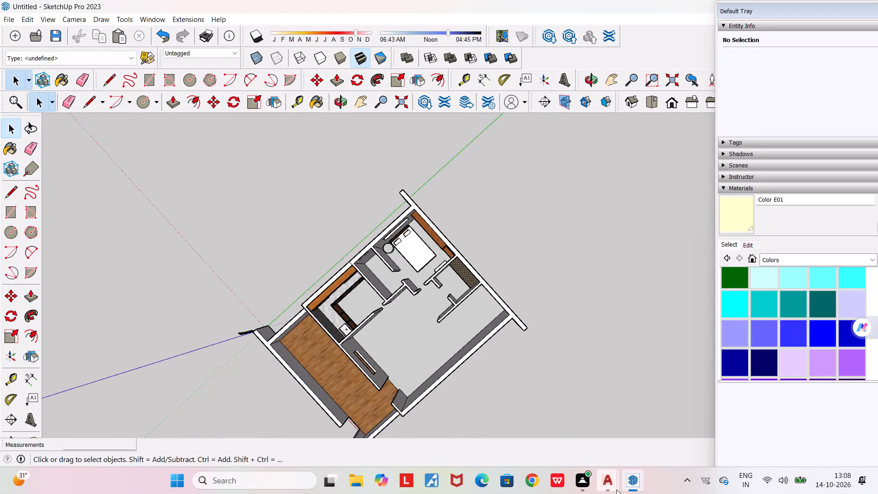
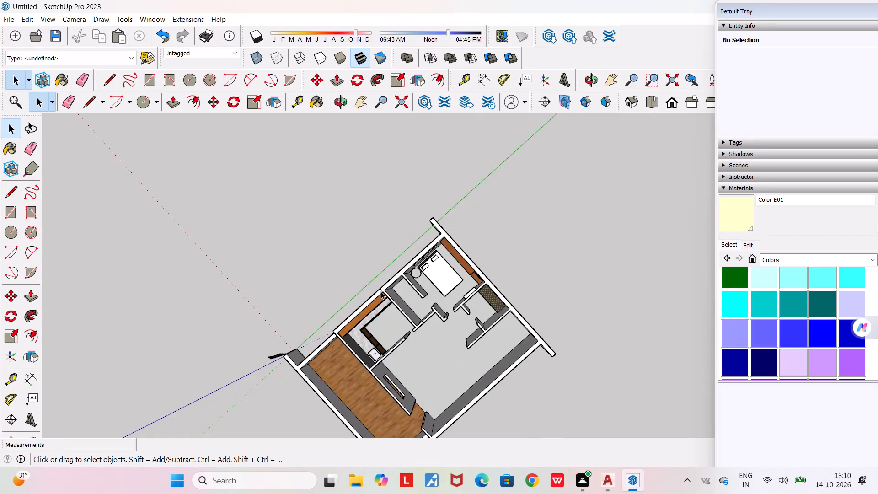
Examine the apartment model from above and at an angle, checking the wood-floored strip, kitchen, bedroom and main room layout.
scroll(381, 291, down, 5)
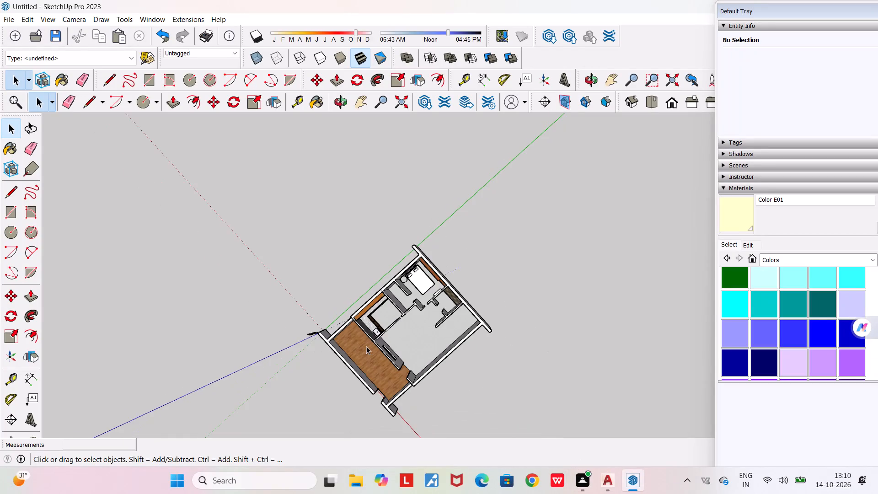
scroll(366, 346, up, 8)
scroll(366, 346, down, 7)
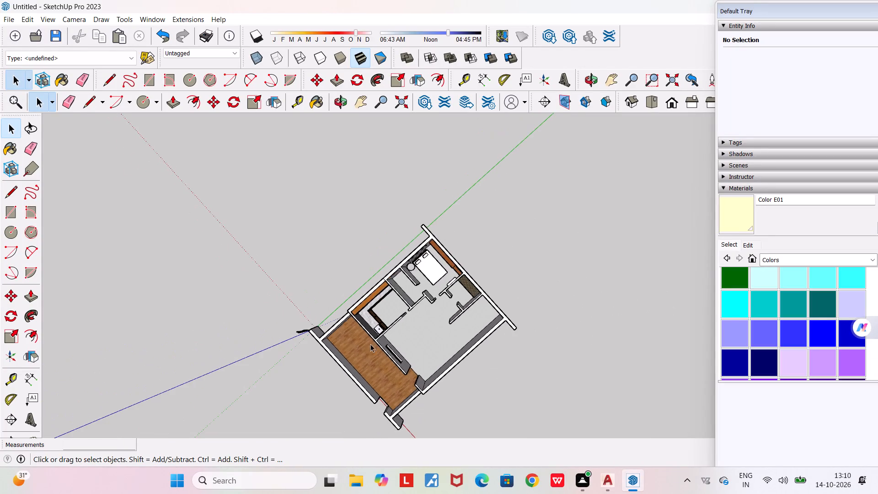
scroll(415, 316, up, 10)
middle_drag(420, 334, 358, 256)
scroll(358, 256, down, 5)
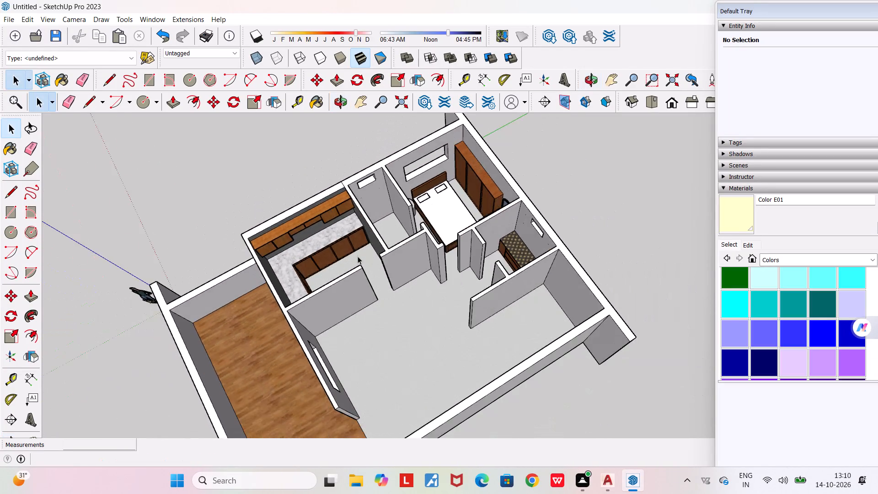
scroll(358, 256, down, 8)
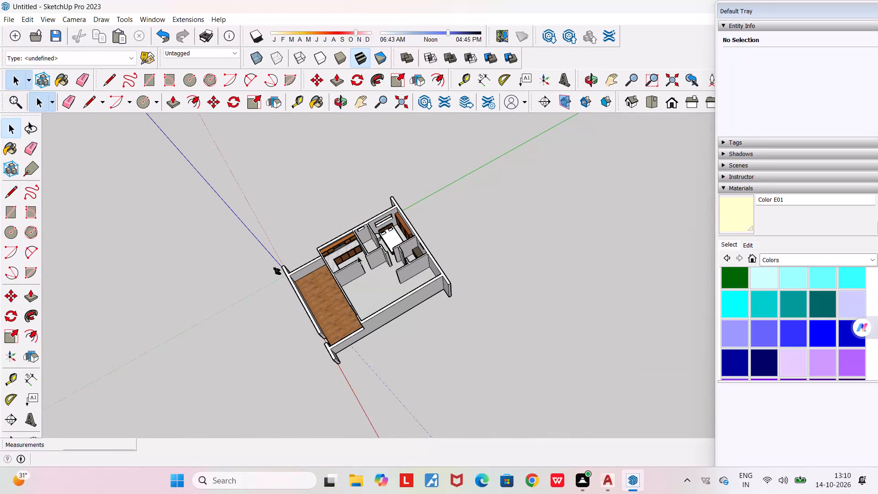
scroll(358, 256, down, 2)
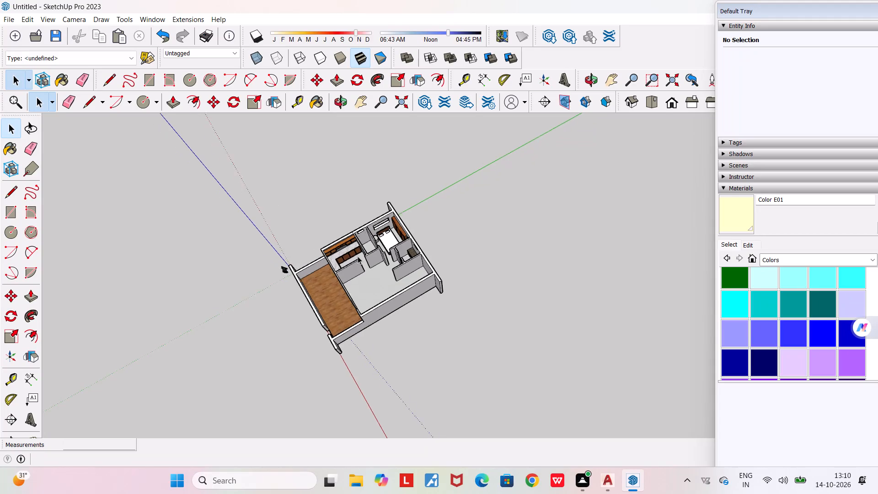
scroll(358, 256, down, 15)
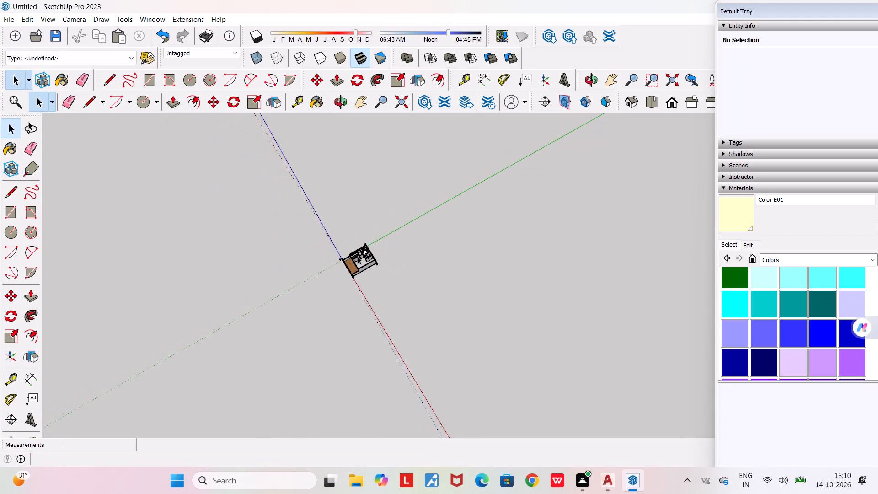
scroll(358, 256, up, 10)
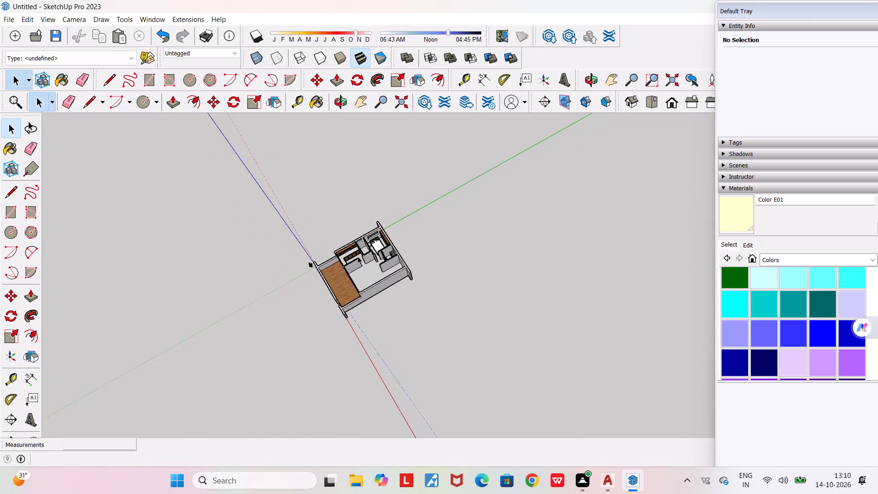
scroll(358, 256, up, 17)
middle_drag(342, 309, 368, 399)
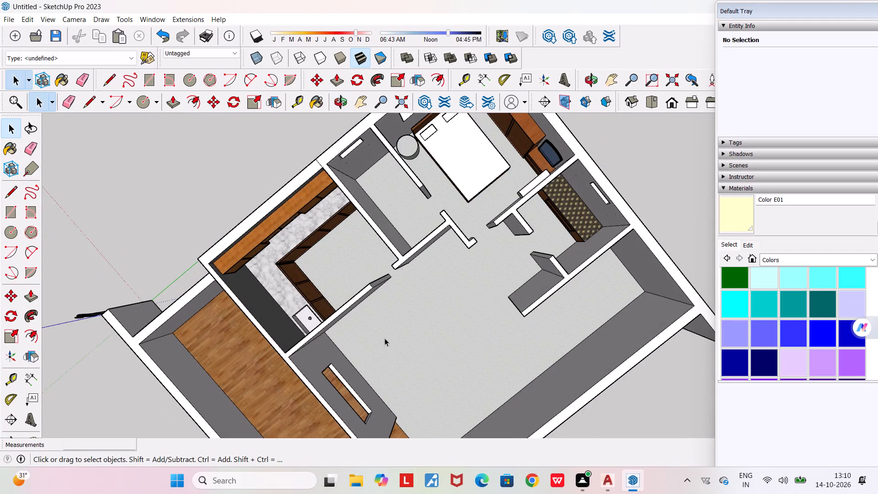
scroll(385, 338, up, 3)
scroll(385, 338, down, 9)
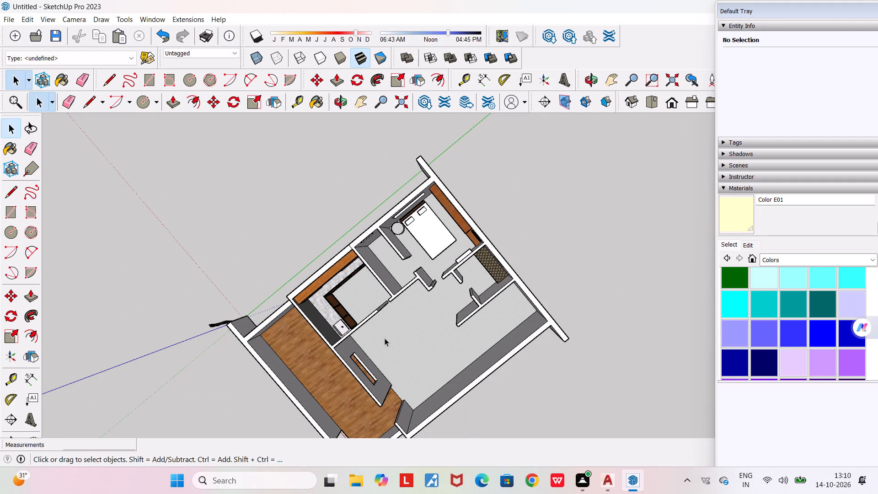
scroll(385, 338, down, 5)
scroll(385, 338, up, 7)
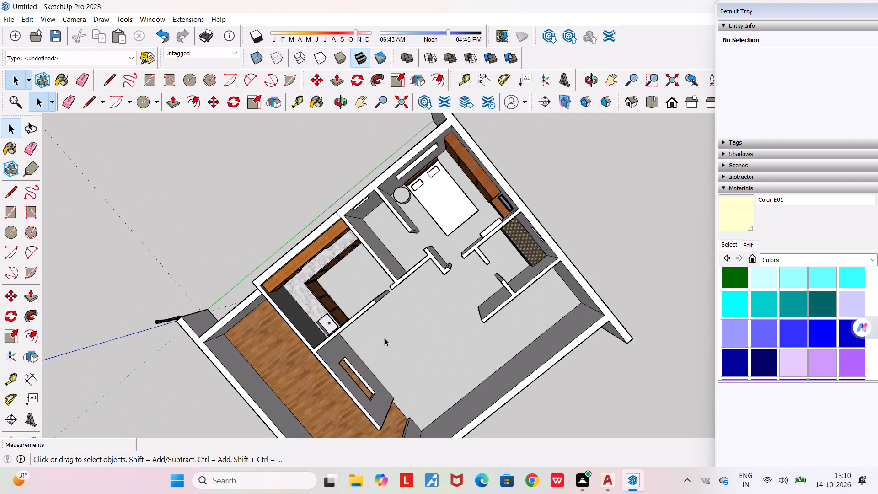
middle_drag(395, 373, 355, 349)
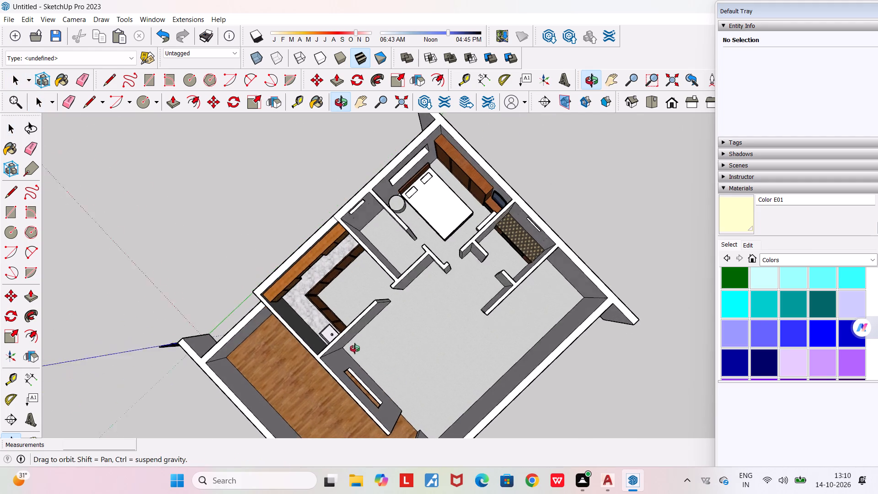
middle_drag(355, 349, 350, 271)
scroll(350, 271, down, 4)
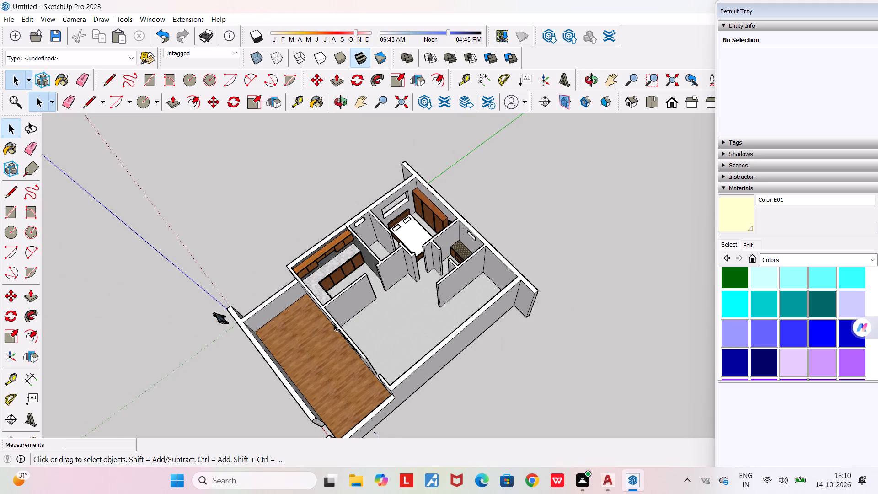
scroll(334, 323, down, 4)
scroll(334, 323, up, 4)
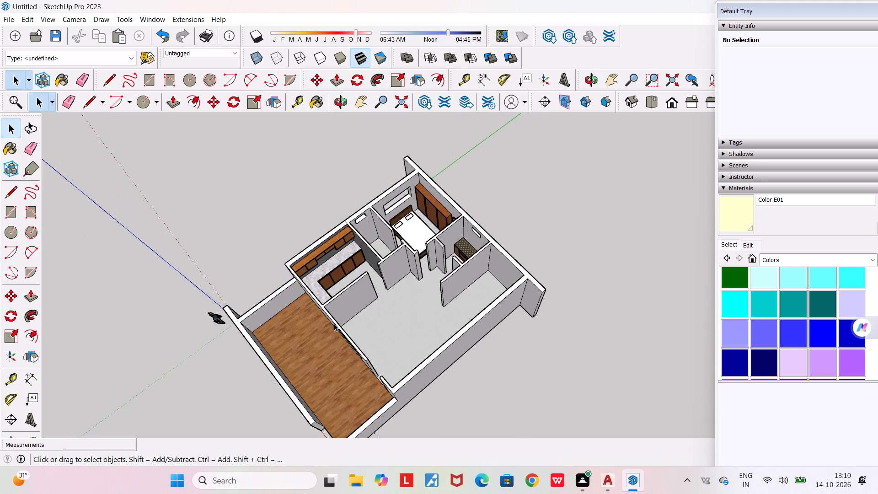
scroll(334, 323, up, 4)
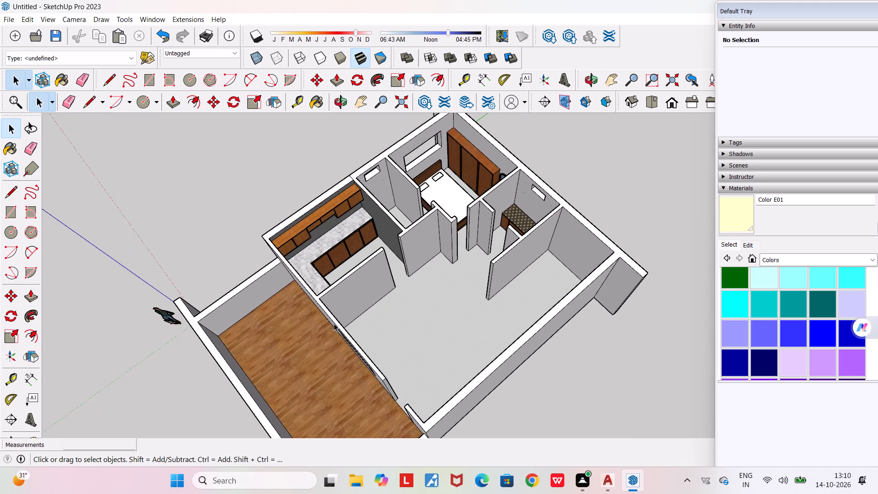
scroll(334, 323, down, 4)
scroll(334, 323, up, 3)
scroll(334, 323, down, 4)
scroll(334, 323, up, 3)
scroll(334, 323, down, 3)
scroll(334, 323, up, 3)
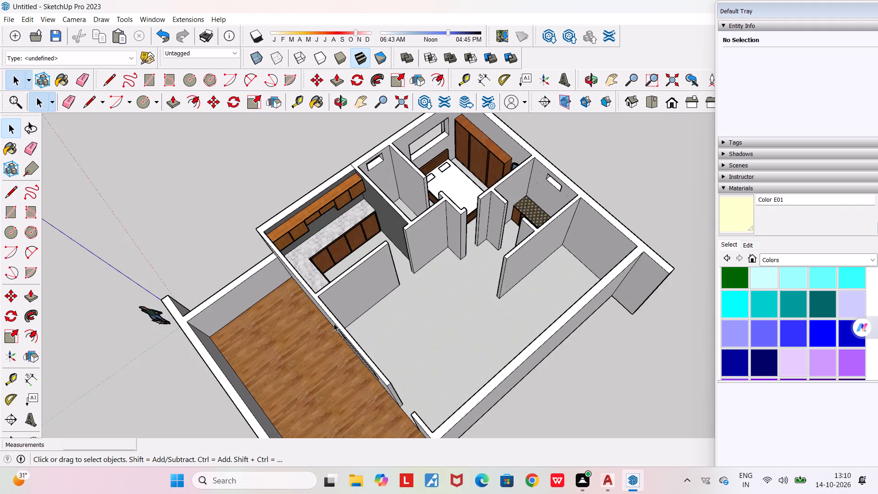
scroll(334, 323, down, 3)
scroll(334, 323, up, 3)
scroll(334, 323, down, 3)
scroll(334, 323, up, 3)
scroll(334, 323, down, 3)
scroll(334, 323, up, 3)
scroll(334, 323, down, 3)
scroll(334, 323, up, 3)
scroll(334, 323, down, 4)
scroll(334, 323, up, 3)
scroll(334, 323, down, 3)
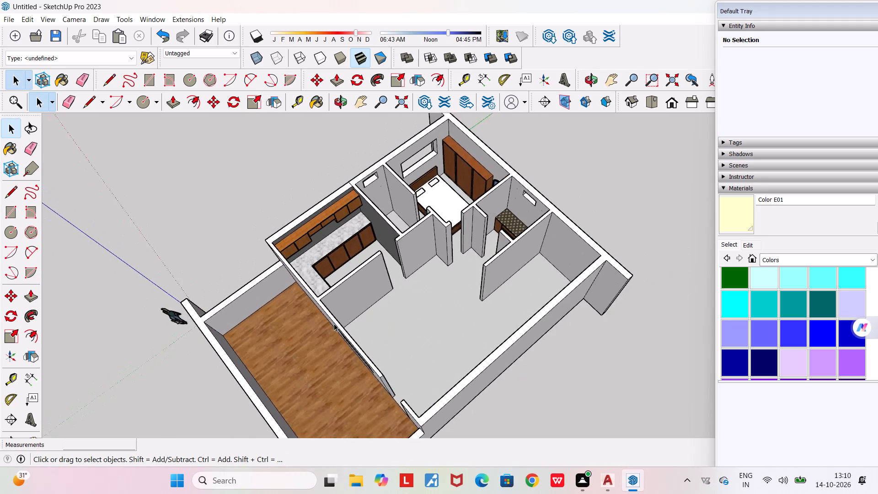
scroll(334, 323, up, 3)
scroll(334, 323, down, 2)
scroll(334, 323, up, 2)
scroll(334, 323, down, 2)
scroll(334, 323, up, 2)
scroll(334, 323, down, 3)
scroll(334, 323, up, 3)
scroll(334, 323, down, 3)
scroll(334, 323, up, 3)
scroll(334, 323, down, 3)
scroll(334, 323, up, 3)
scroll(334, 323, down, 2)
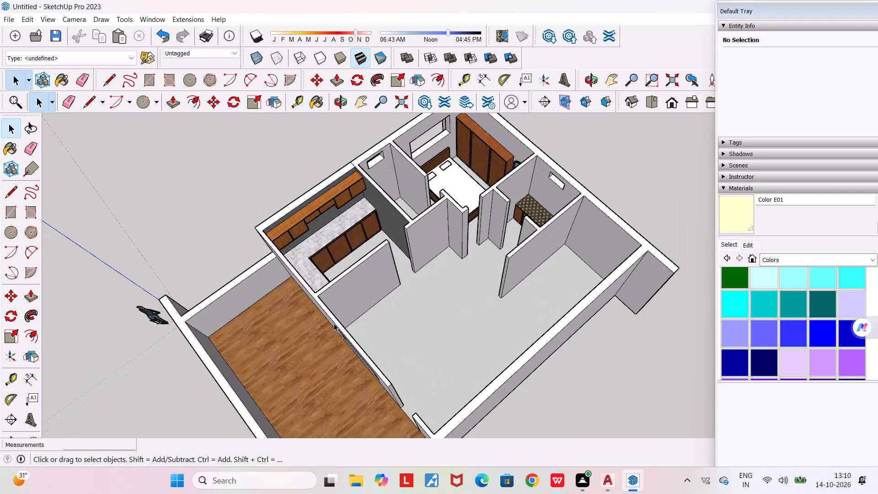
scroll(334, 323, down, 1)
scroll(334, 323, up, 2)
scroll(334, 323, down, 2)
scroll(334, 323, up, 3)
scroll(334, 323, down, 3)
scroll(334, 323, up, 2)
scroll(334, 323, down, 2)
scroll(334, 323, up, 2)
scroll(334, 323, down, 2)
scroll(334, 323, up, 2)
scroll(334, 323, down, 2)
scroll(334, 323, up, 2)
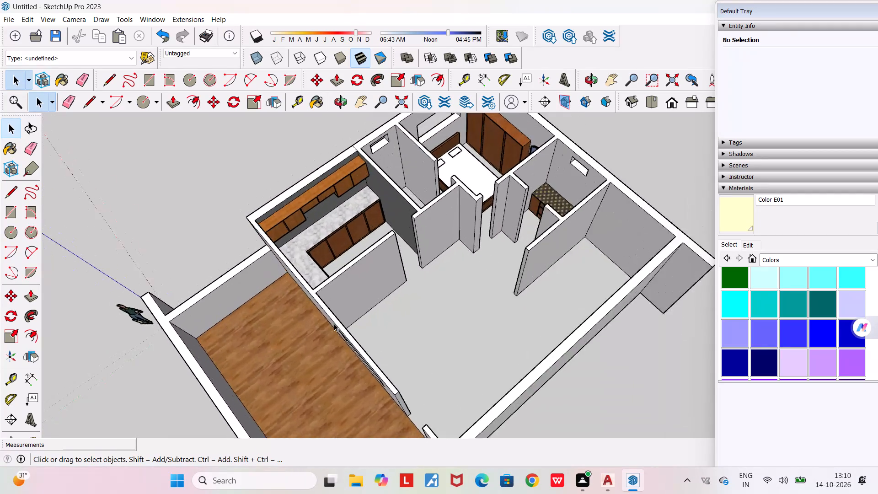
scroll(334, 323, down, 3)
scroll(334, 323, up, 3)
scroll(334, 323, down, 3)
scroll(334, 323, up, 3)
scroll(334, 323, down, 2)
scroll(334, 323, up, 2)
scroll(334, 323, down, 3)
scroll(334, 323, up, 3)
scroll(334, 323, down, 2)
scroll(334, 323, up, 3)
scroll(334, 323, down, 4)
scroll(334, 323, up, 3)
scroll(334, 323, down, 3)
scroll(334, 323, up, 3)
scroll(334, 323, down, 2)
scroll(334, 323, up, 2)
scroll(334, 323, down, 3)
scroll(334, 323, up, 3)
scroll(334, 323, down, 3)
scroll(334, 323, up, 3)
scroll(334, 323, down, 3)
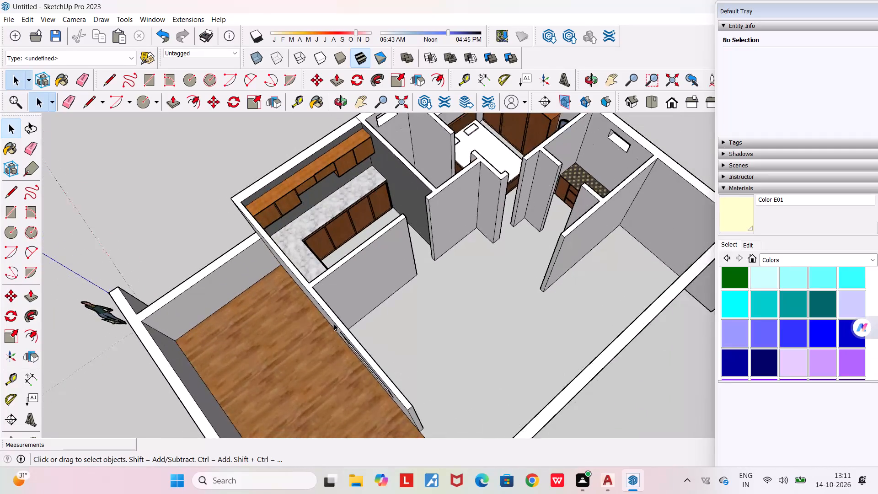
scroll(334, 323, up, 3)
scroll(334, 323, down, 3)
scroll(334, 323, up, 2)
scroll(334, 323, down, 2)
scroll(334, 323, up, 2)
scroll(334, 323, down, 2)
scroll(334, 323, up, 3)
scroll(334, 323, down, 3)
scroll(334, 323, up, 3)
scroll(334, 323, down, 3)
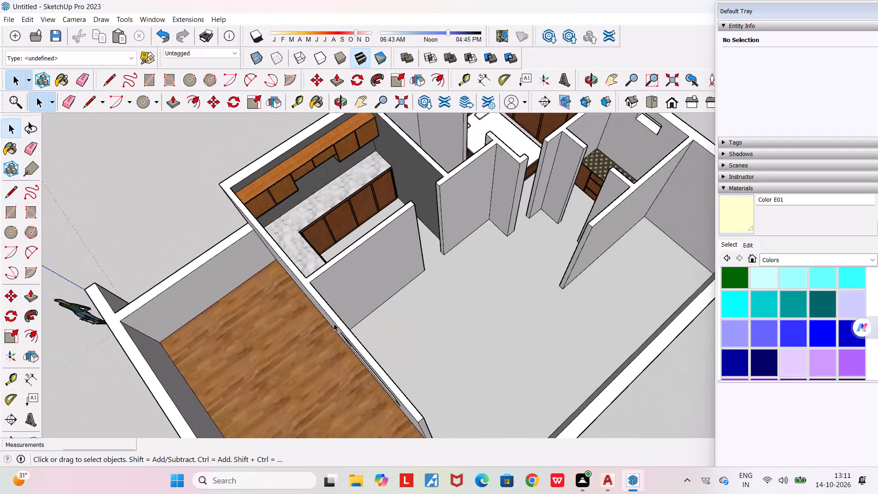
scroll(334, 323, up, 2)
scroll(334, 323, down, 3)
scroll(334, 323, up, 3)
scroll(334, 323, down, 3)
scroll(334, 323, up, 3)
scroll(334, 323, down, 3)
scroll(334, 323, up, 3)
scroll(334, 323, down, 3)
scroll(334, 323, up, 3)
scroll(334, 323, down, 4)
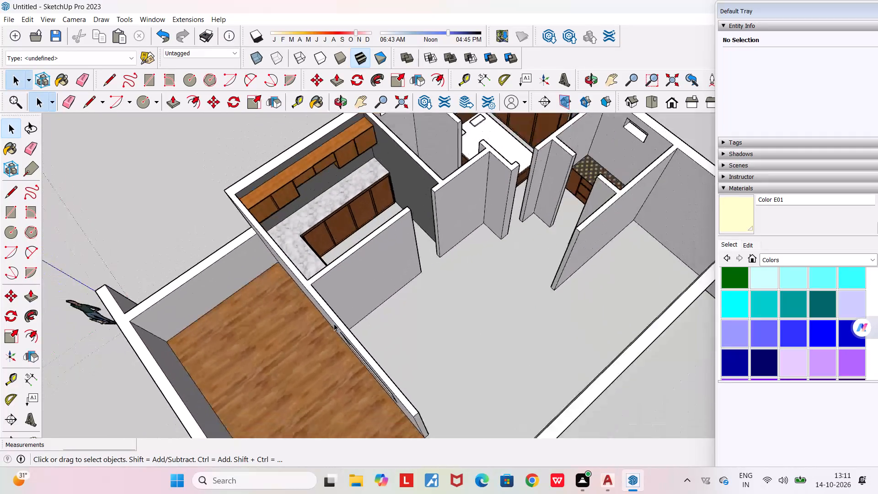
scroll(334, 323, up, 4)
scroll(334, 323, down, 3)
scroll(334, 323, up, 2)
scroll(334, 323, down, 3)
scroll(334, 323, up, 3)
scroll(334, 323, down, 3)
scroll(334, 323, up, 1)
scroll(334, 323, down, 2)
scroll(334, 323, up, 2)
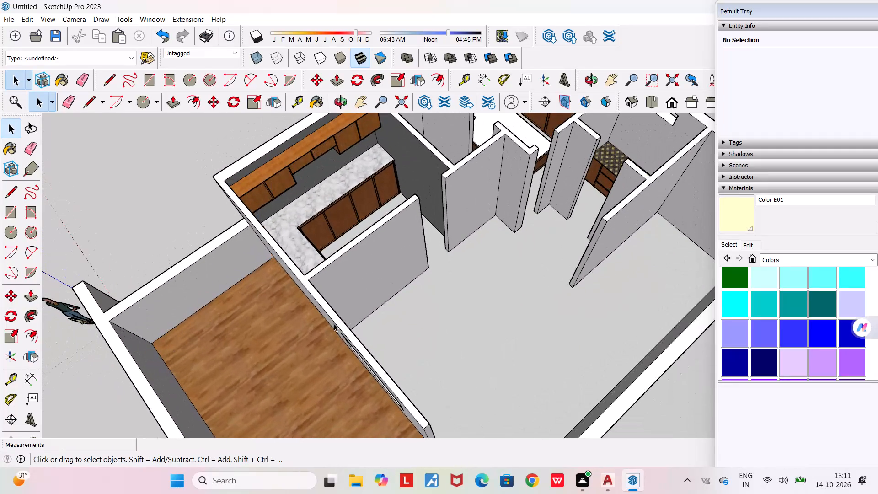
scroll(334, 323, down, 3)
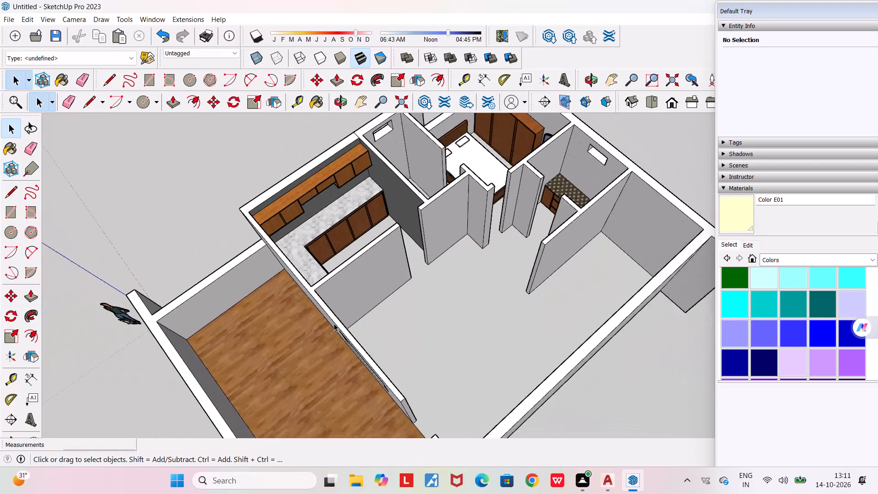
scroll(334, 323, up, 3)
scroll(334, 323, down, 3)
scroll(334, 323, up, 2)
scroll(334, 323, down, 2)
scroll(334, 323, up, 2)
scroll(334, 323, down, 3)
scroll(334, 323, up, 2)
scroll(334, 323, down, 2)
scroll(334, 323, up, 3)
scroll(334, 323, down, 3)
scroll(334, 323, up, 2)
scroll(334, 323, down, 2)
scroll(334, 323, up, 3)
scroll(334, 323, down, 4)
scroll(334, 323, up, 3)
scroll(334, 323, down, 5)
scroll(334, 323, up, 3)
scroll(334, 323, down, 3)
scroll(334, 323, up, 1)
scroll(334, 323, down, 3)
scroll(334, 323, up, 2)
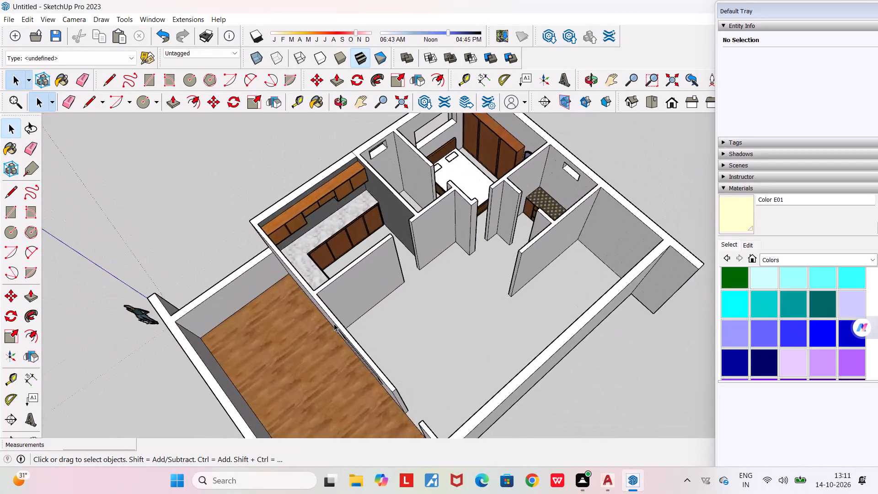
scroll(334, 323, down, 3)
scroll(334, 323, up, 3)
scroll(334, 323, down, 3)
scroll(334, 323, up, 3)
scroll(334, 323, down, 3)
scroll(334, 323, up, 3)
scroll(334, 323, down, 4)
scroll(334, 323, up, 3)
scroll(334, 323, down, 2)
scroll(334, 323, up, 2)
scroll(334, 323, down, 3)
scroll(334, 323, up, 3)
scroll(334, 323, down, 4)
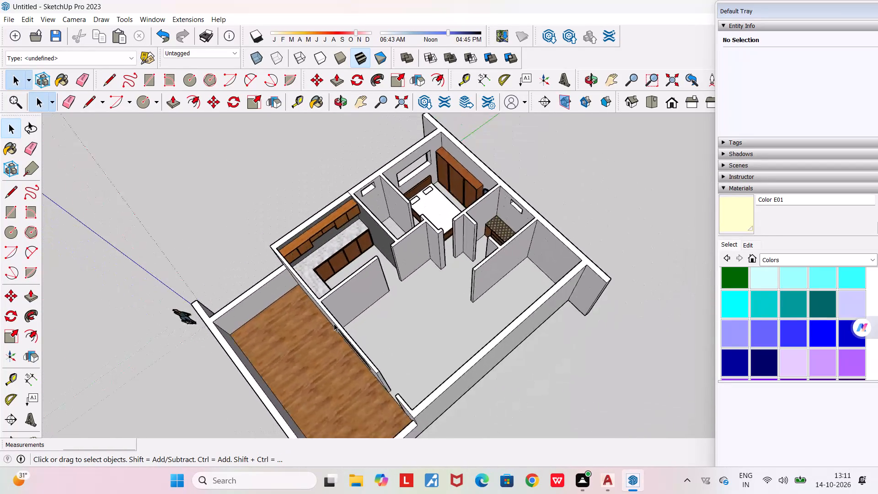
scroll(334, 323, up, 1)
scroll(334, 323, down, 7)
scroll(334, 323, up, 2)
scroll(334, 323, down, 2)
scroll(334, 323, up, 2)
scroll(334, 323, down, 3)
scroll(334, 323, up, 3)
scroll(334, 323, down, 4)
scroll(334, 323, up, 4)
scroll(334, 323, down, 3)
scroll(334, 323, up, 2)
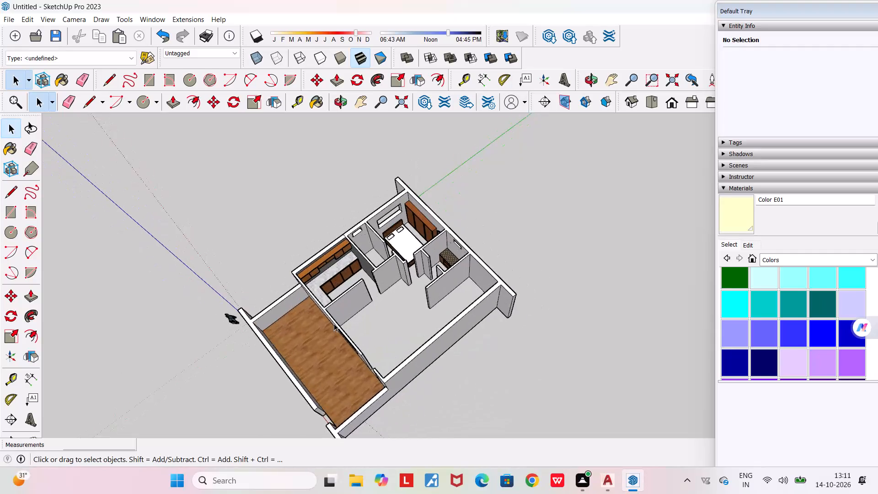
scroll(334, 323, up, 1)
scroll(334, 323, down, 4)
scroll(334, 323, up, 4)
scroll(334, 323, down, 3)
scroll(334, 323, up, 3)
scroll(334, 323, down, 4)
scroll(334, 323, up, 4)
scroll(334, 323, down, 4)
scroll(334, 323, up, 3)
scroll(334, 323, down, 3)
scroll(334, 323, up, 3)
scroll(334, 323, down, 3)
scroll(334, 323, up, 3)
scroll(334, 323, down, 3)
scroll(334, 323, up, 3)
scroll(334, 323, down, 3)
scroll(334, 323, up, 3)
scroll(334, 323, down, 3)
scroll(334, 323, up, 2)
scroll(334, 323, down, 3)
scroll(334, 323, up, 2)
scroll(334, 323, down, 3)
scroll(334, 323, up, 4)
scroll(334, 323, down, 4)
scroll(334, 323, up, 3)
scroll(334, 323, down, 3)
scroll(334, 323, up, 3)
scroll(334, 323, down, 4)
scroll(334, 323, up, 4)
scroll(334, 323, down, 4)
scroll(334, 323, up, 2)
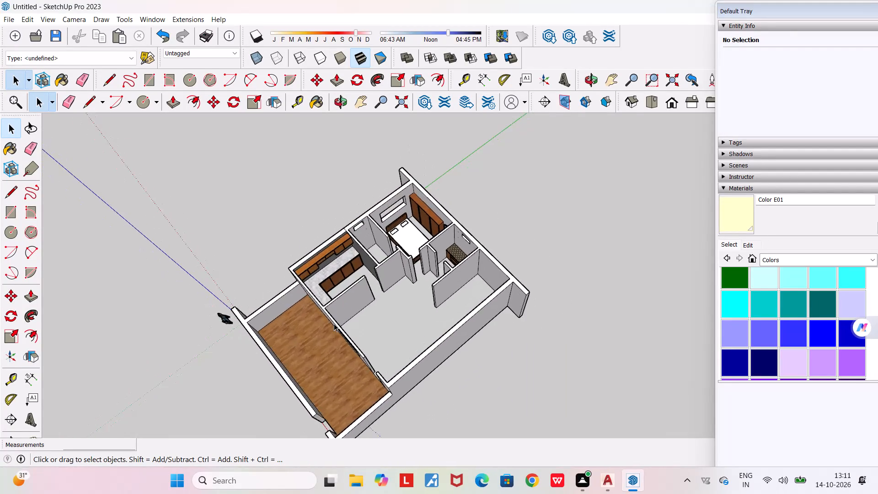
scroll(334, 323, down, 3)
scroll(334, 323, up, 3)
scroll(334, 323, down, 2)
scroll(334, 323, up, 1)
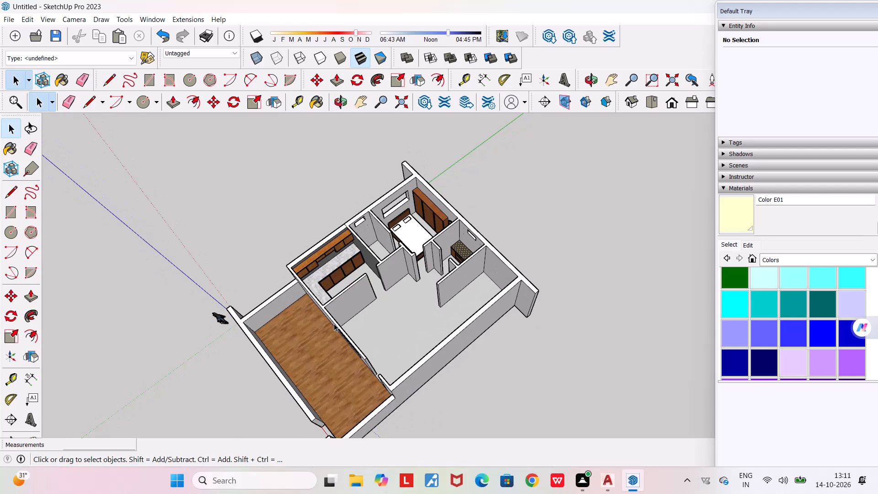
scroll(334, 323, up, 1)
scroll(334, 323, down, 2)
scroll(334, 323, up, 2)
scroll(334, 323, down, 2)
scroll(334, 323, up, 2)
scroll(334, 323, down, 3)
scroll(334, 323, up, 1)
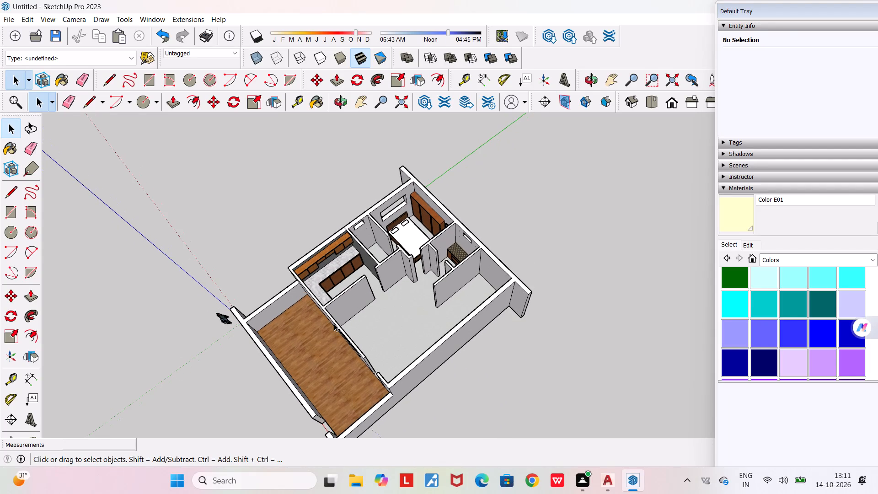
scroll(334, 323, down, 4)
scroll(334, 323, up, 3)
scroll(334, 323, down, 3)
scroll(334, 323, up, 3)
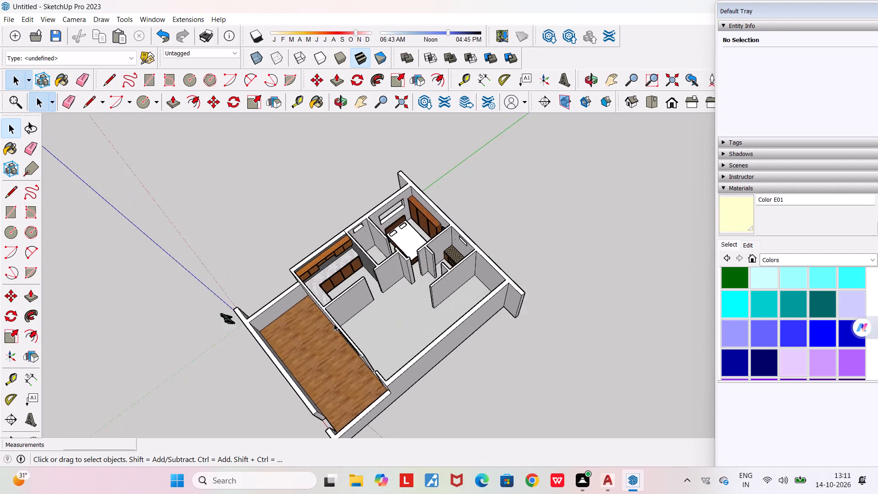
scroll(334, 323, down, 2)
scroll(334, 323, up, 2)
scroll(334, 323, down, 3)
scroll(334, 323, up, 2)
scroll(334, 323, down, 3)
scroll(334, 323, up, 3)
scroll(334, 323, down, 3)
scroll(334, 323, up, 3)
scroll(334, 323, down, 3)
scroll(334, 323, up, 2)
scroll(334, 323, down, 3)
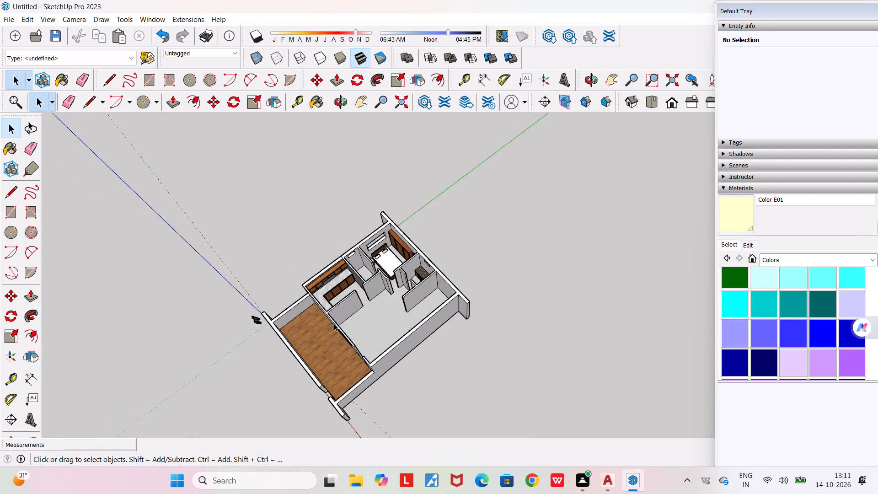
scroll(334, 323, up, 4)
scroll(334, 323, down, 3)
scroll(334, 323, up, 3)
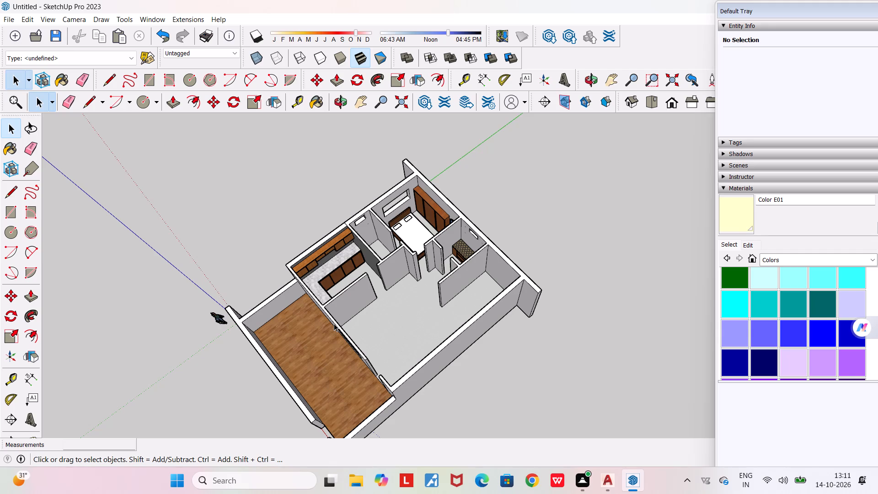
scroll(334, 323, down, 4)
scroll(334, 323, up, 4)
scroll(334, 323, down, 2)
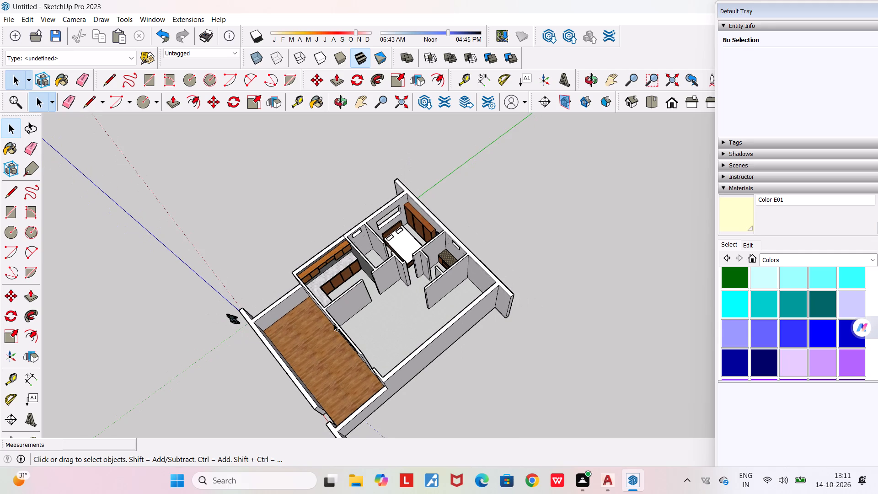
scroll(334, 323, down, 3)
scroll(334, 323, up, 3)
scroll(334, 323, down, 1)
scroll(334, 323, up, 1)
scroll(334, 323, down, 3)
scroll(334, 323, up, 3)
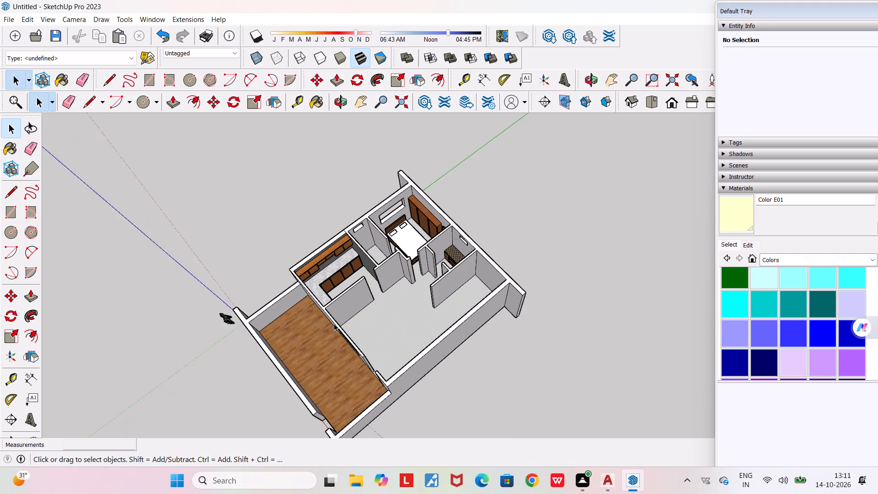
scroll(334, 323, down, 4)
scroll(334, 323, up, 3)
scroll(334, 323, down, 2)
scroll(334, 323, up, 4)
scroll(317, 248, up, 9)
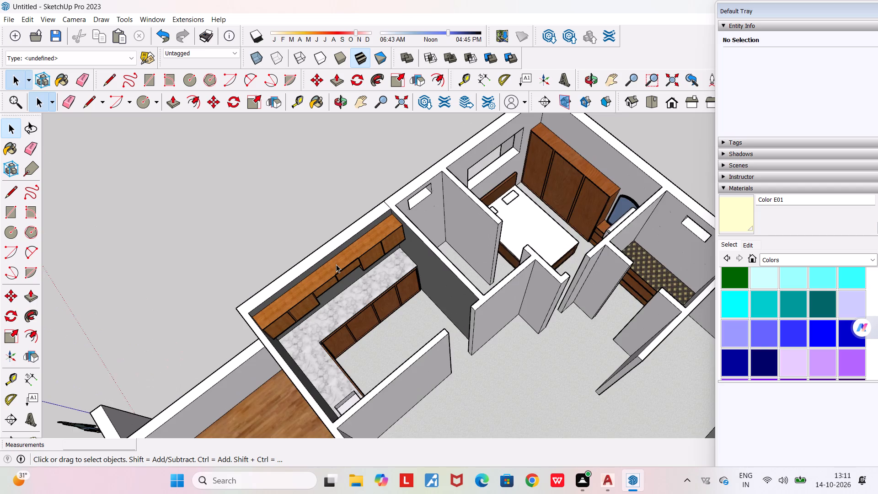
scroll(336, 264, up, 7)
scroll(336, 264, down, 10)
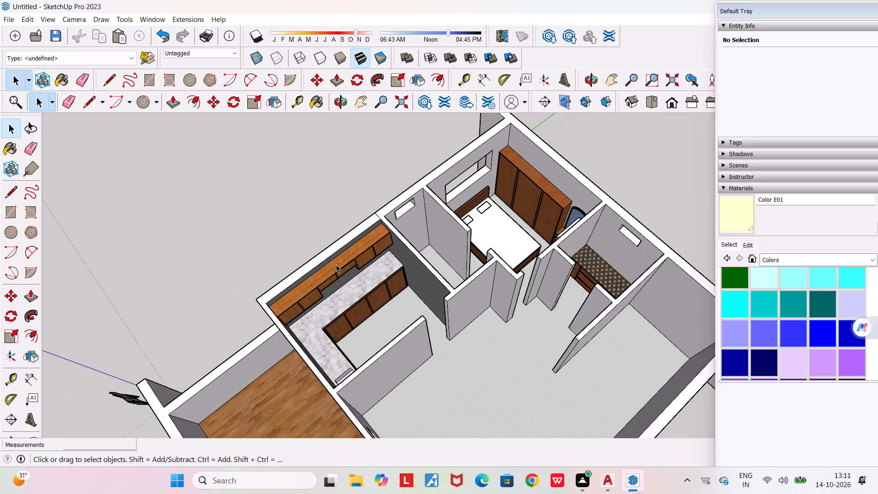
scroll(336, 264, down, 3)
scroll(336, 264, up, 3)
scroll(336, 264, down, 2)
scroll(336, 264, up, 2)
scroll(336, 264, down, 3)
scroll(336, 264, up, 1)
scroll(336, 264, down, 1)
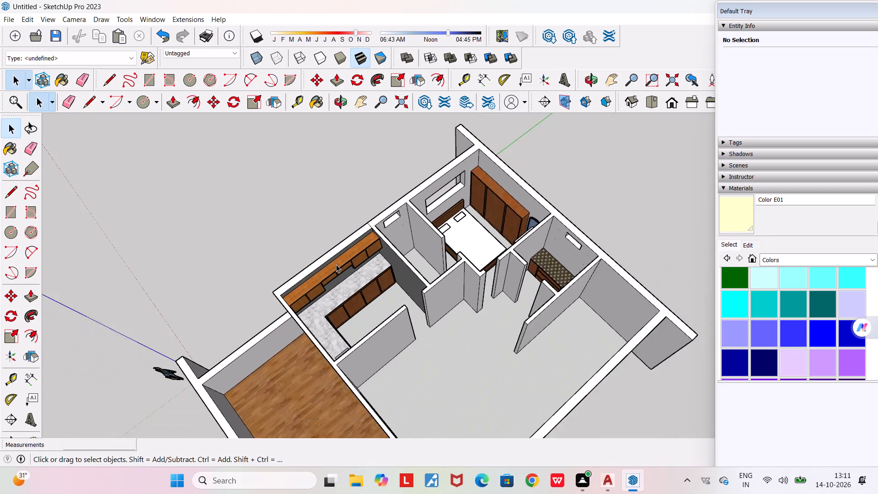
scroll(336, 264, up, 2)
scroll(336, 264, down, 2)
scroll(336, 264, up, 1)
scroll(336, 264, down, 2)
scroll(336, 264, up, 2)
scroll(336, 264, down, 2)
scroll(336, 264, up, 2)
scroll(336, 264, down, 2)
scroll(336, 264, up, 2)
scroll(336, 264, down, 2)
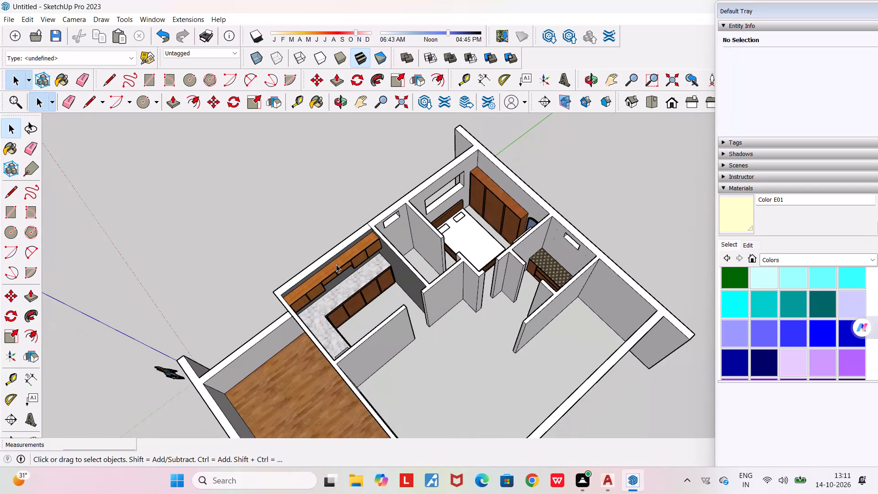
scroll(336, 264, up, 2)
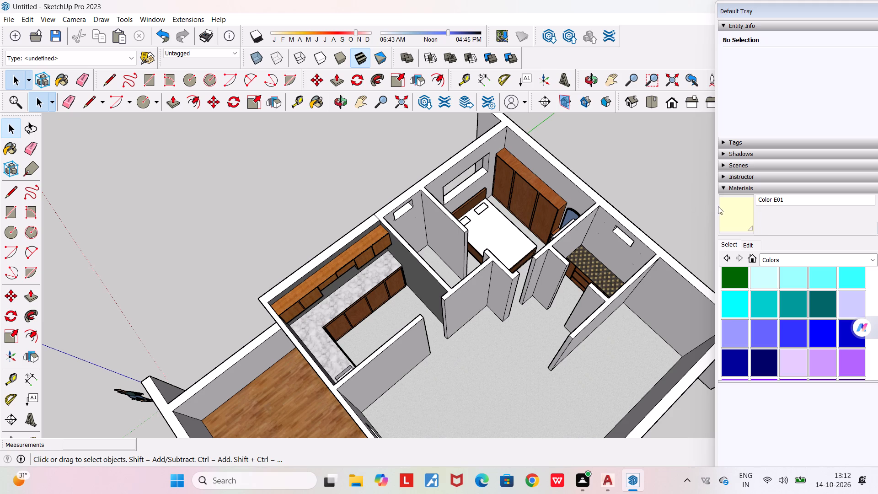
Return the materials browser from the Colors collection to the full list of material collections.
click(728, 258)
click(728, 259)
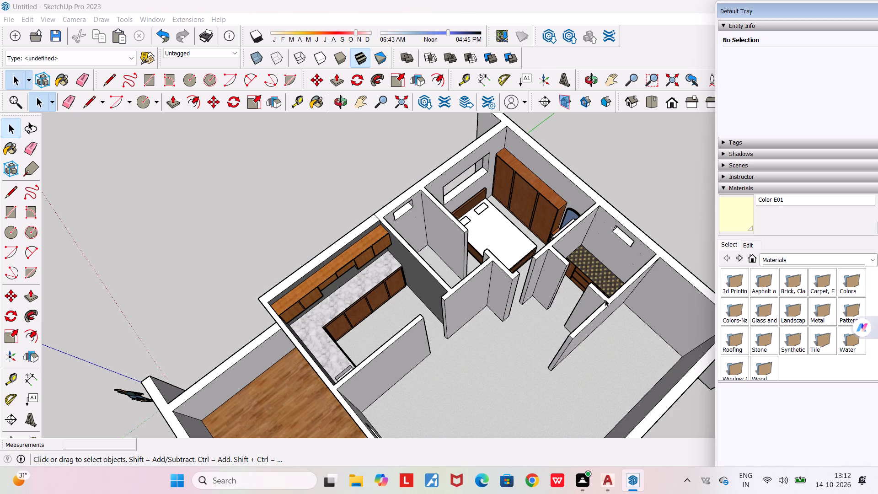
Examine the apartment model from several sides, including the bedroom with its bed and wardrobe, the outer walls and the overall layout.
scroll(605, 299, down, 9)
middle_drag(655, 357, 707, 355)
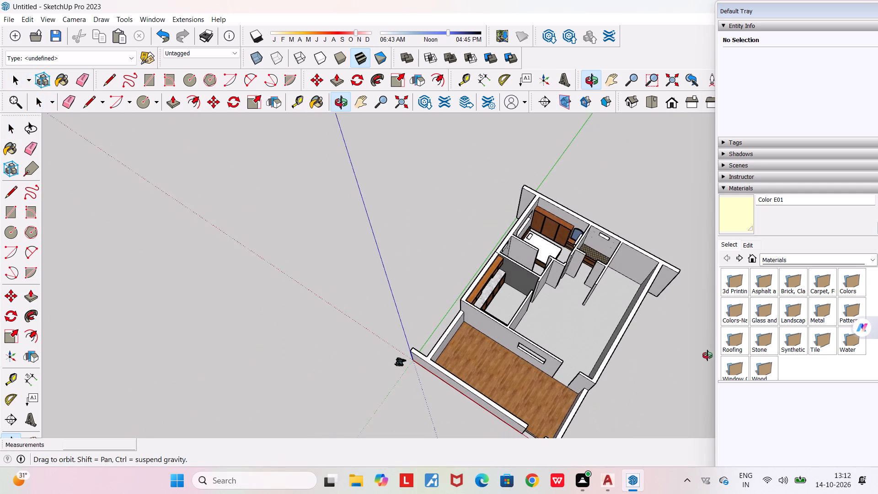
middle_drag(707, 355, 710, 355)
scroll(600, 291, up, 5)
middle_drag(588, 297, 85, 289)
scroll(85, 289, down, 4)
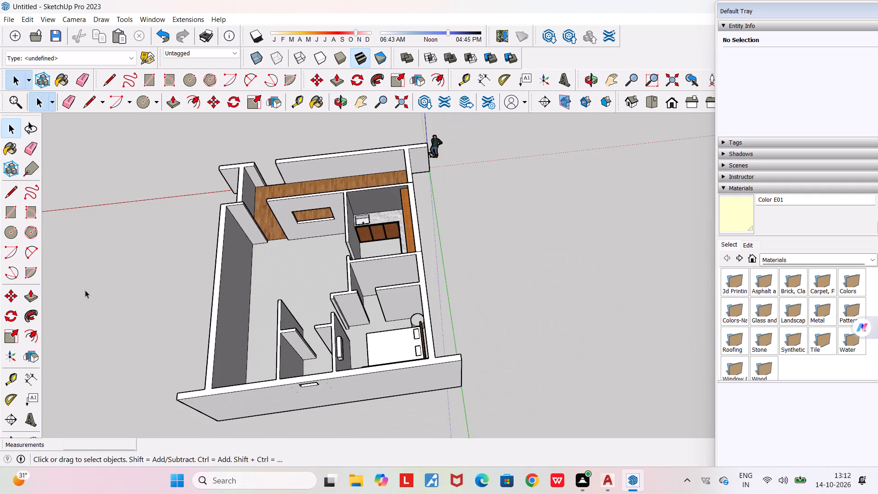
middle_drag(427, 334, 108, 402)
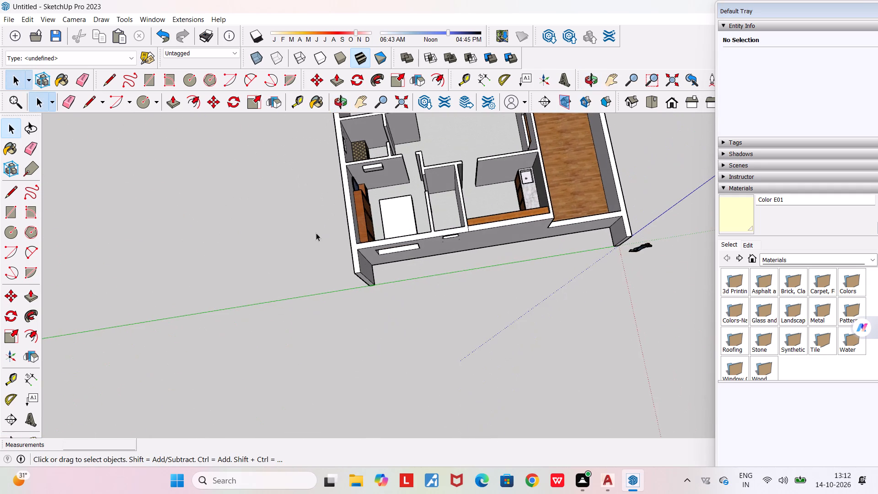
scroll(417, 188, up, 6)
scroll(344, 215, up, 8)
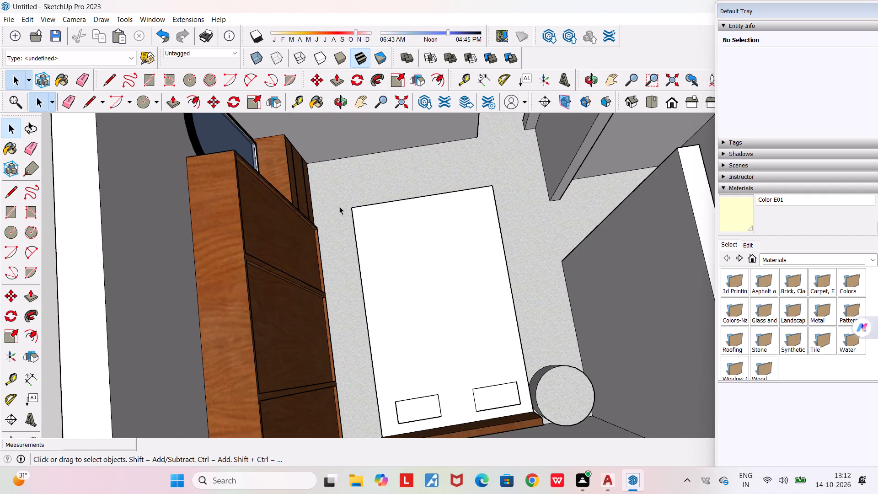
middle_drag(343, 209, 467, 217)
scroll(467, 217, down, 9)
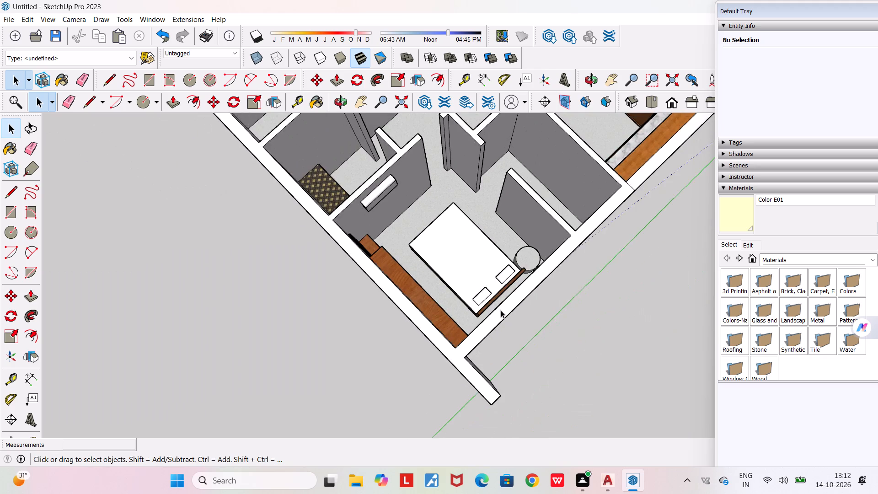
middle_drag(501, 309, 417, 198)
scroll(417, 198, down, 10)
middle_drag(551, 281, 588, 288)
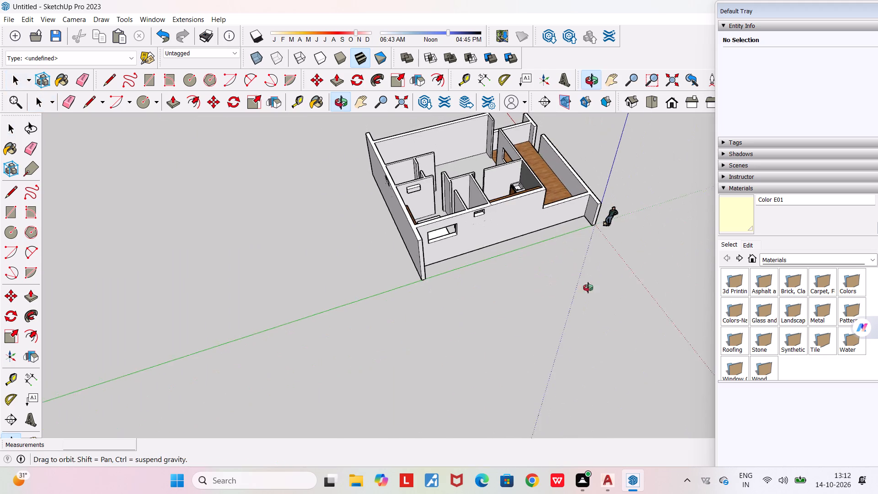
middle_drag(588, 288, 779, 328)
scroll(779, 328, down, 4)
scroll(252, 323, down, 5)
middle_drag(248, 334, 487, 332)
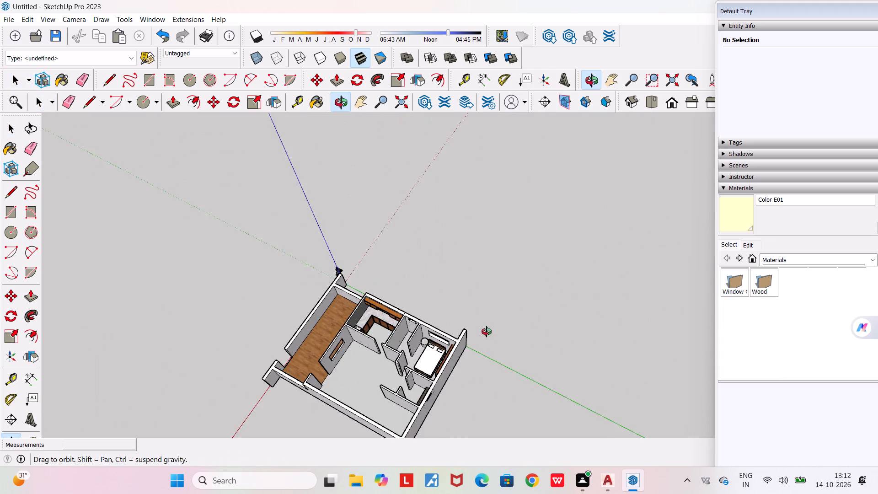
middle_drag(487, 332, 506, 324)
scroll(506, 324, down, 14)
middle_drag(508, 372, 579, 311)
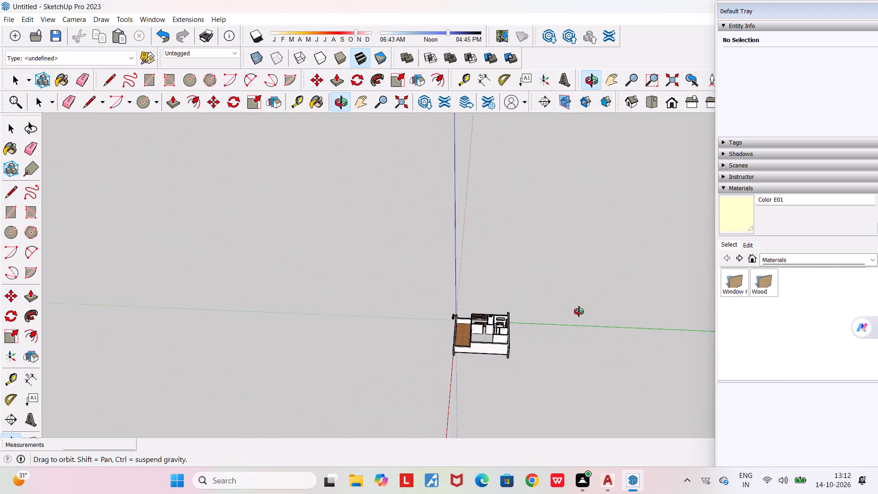
middle_drag(579, 311, 581, 310)
scroll(581, 310, down, 6)
middle_drag(572, 349, 534, 353)
Draw a circle of about 2' radius flat on the empty ground outside the apartment, beside the red axis.
scroll(534, 353, down, 4)
scroll(550, 357, up, 4)
scroll(551, 357, down, 1)
scroll(499, 411, up, 5)
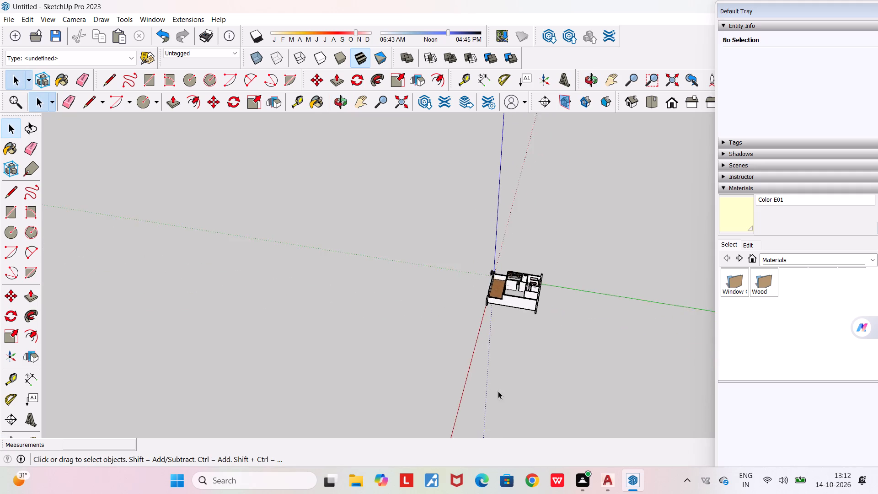
scroll(498, 391, up, 15)
scroll(482, 323, up, 4)
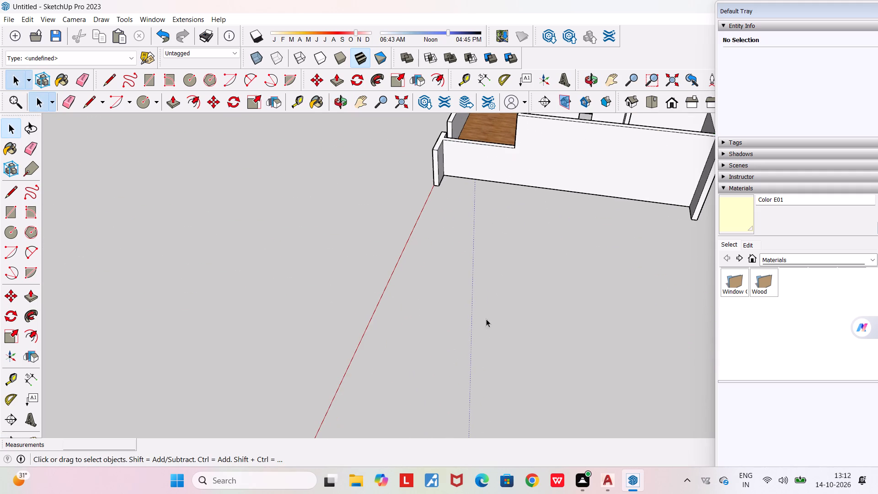
click(142, 103)
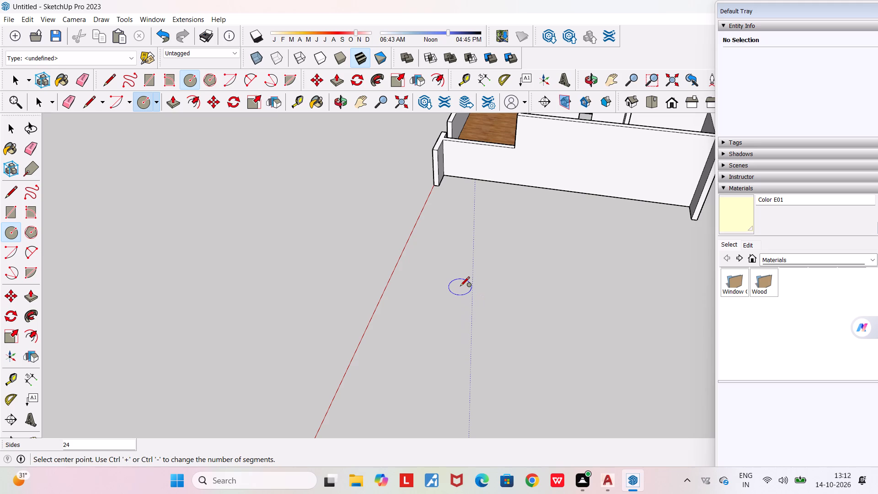
click(460, 287)
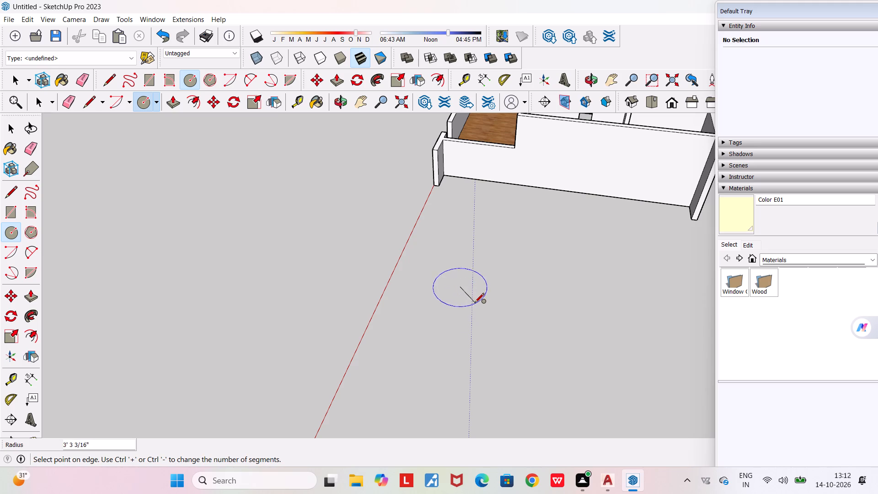
scroll(466, 299, up, 12)
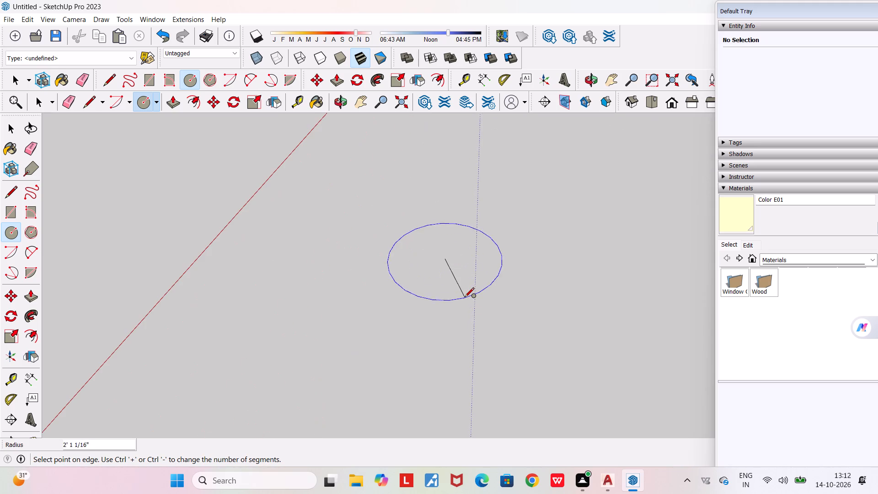
click(460, 295)
scroll(461, 307, down, 4)
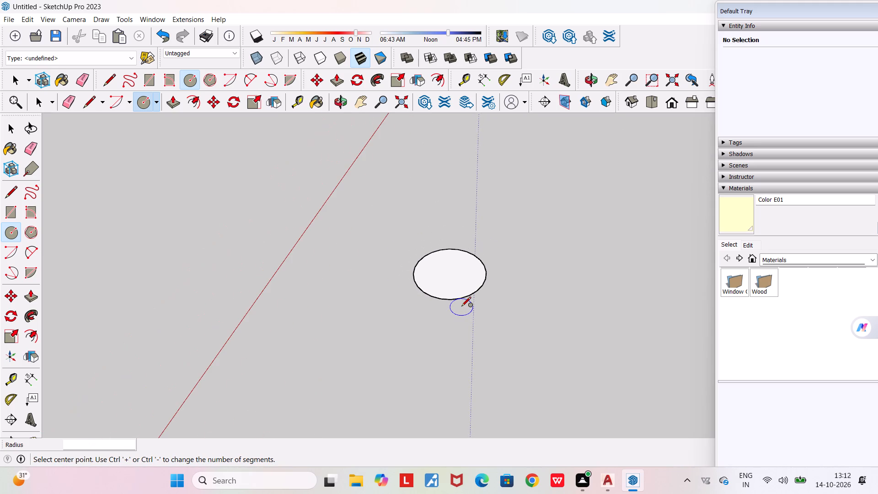
scroll(461, 307, down, 4)
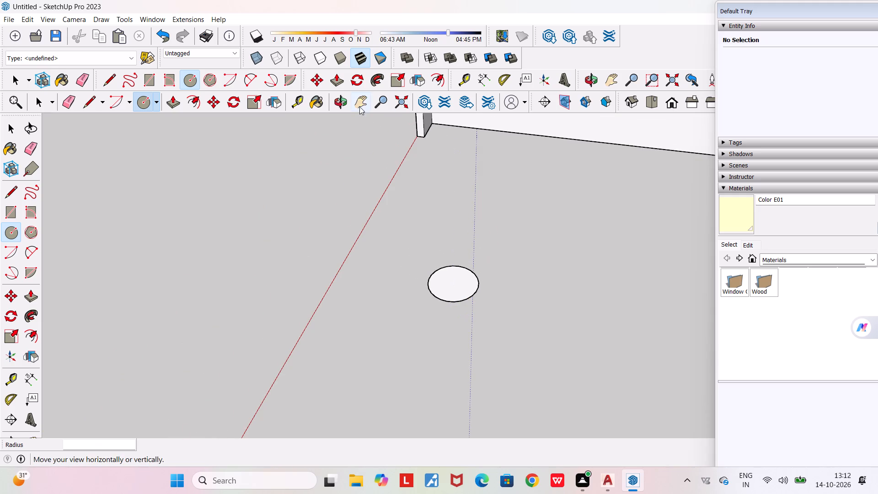
Draw a much smaller circle concentric with the large circle, centred on its centre point.
scroll(270, 81, up, 4)
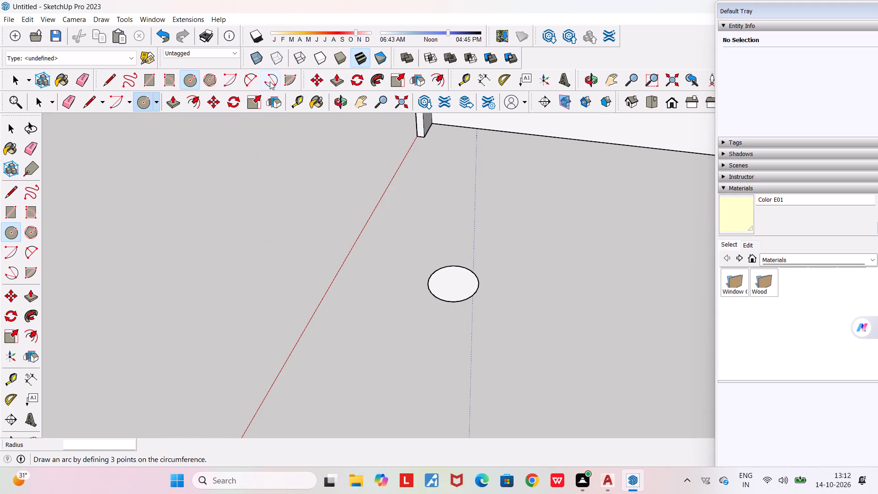
scroll(270, 81, up, 2)
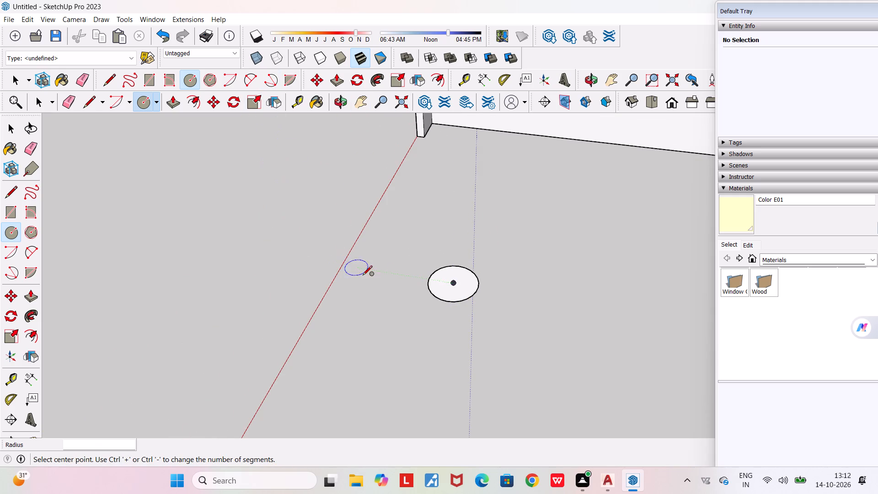
scroll(448, 288, up, 9)
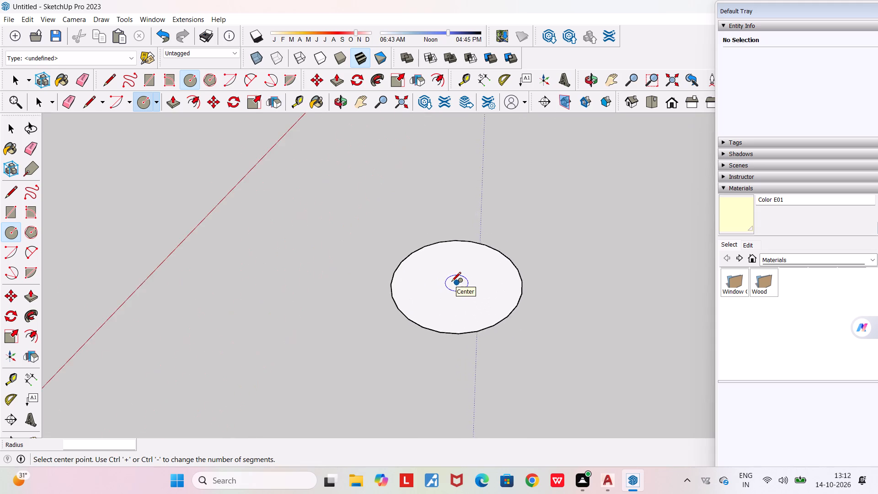
scroll(451, 282, up, 2)
click(457, 284)
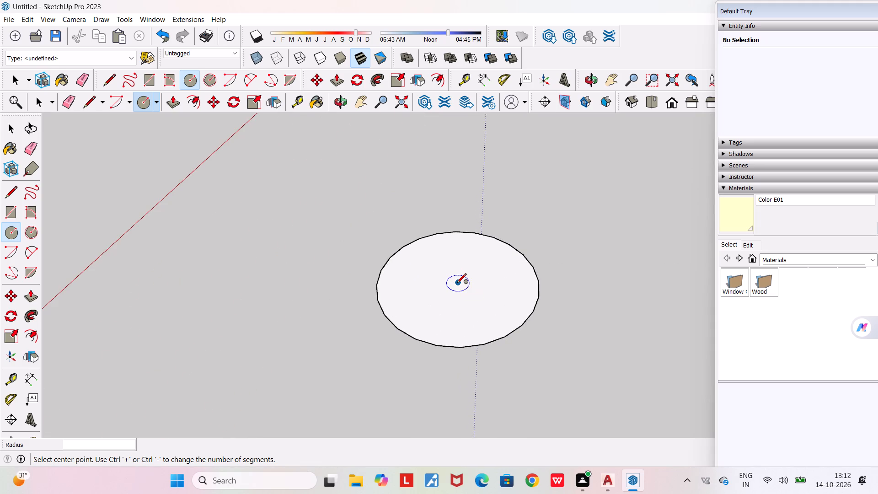
click(470, 289)
scroll(451, 270, down, 5)
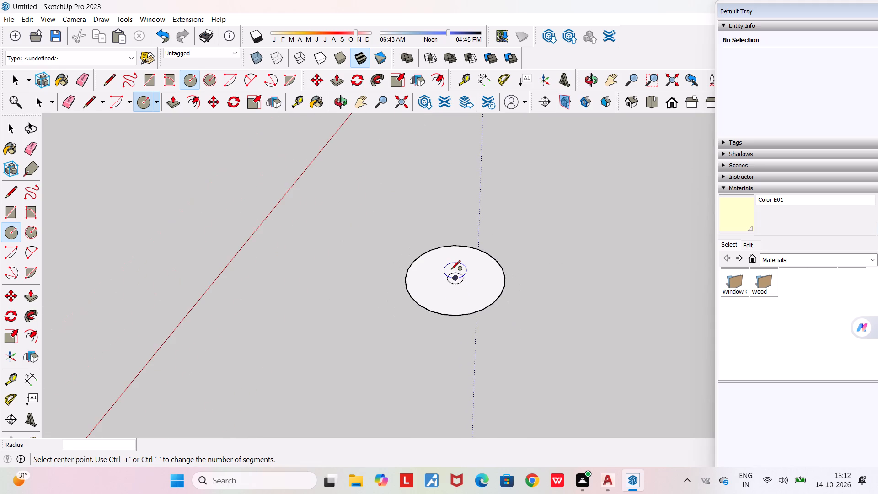
Extrude the small central circle upward about 2' 7 1/2" with Push/Pull to form a column on the round base.
key(space)
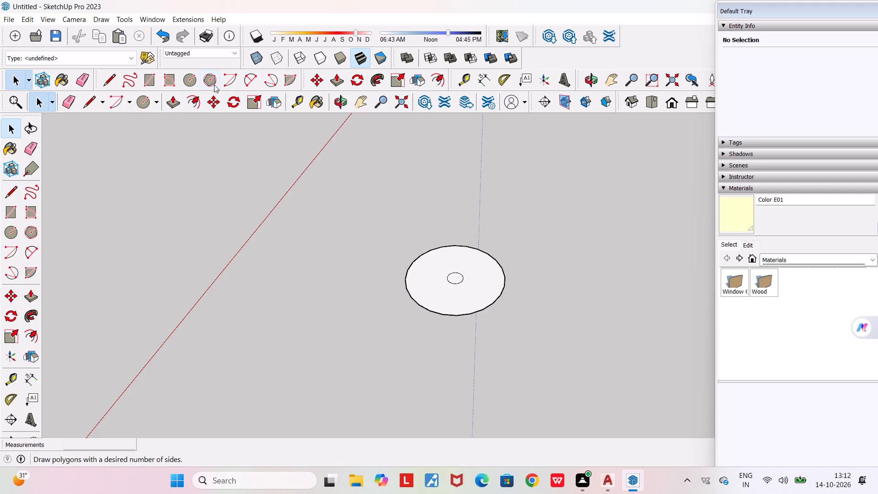
click(337, 76)
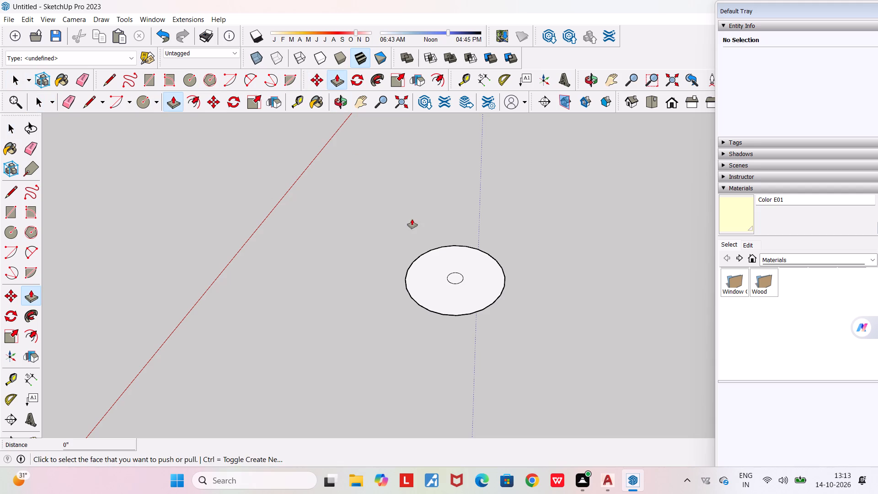
click(457, 274)
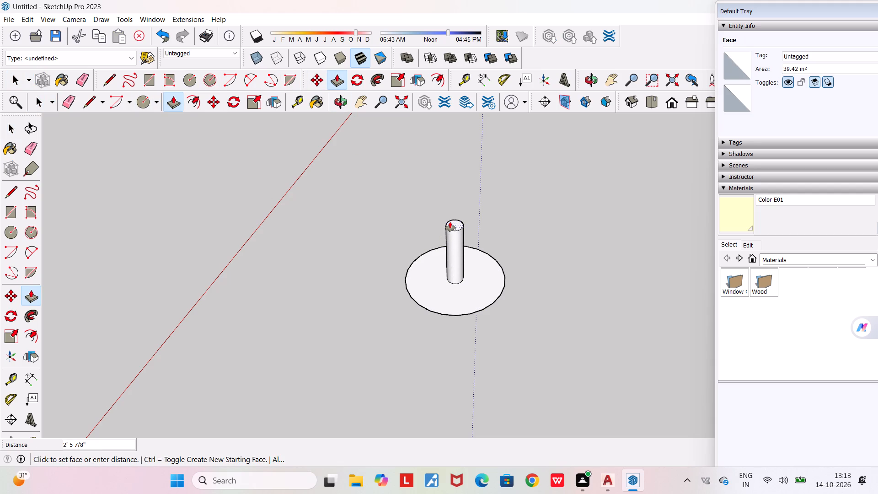
click(450, 219)
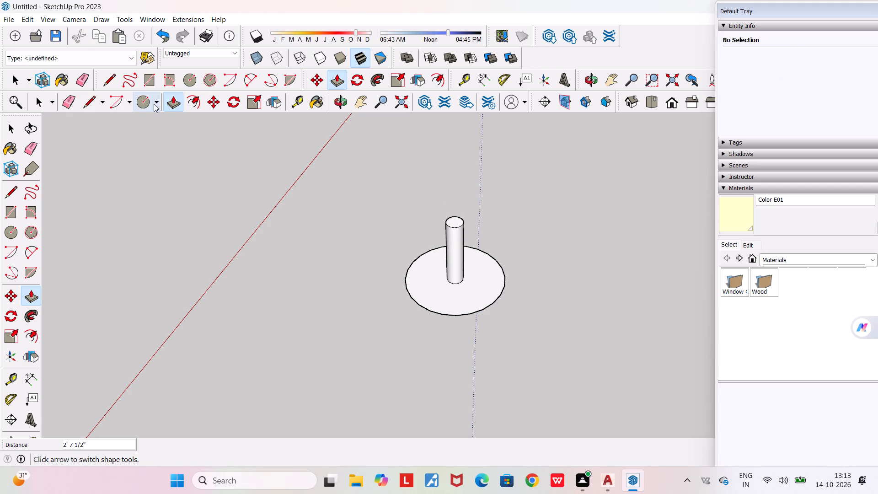
Draw a circle of about 3' 5 5/8" radius centred on the column's top face, wider than the round base.
click(141, 102)
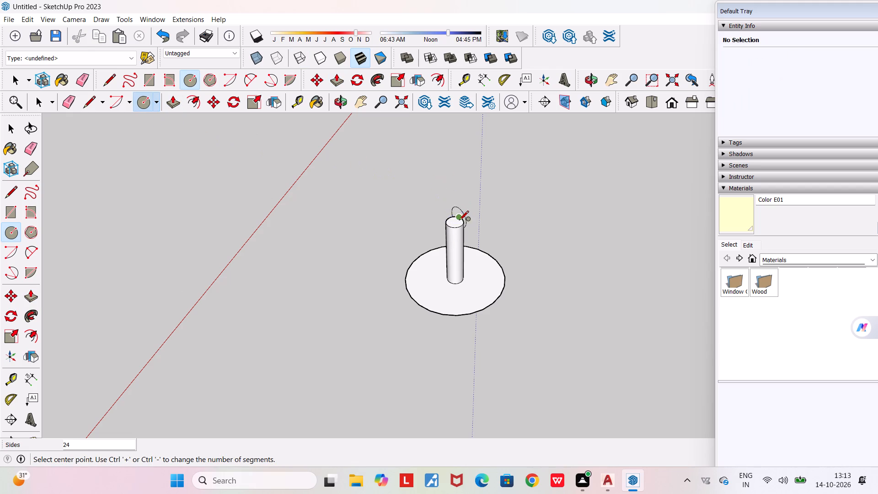
scroll(455, 221, up, 10)
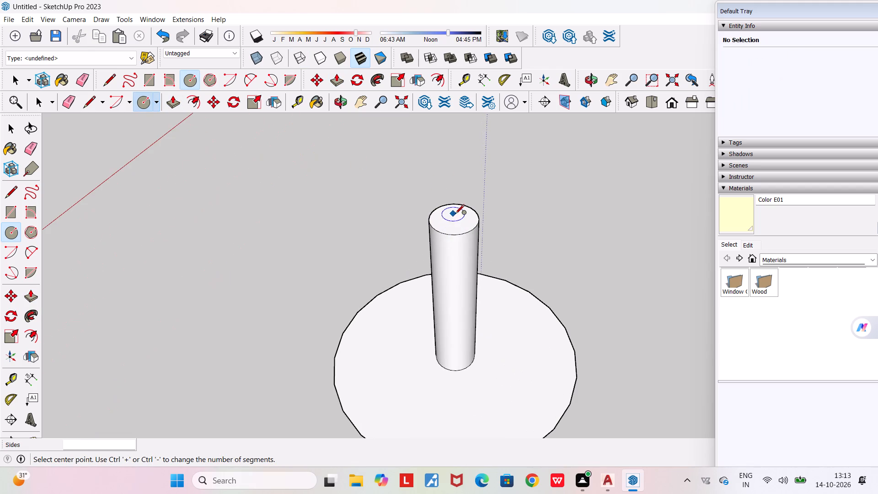
scroll(453, 221, up, 5)
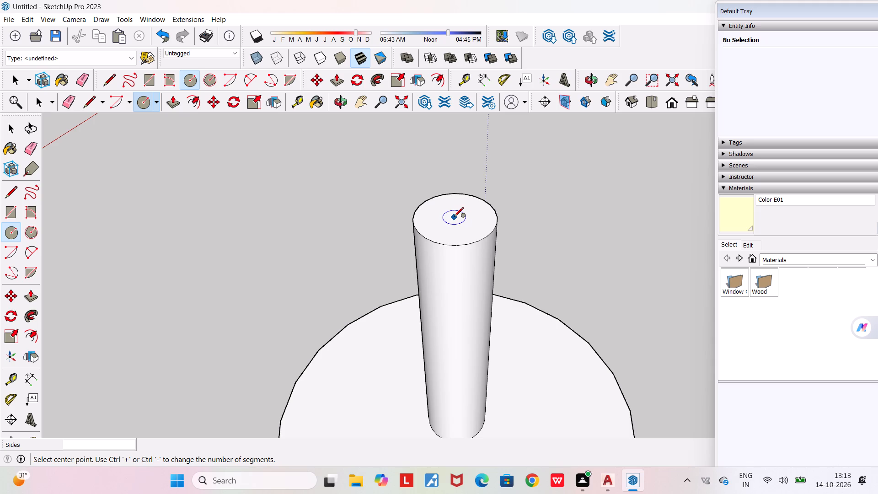
scroll(454, 217, down, 6)
key(space)
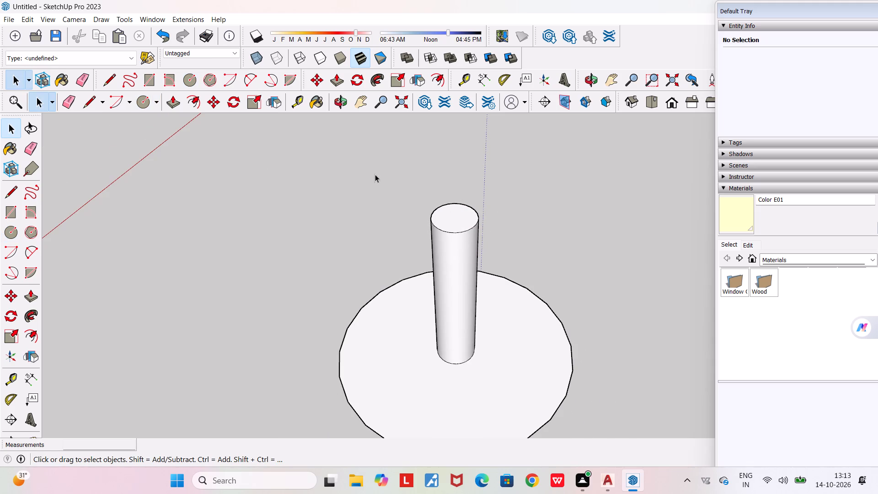
click(143, 99)
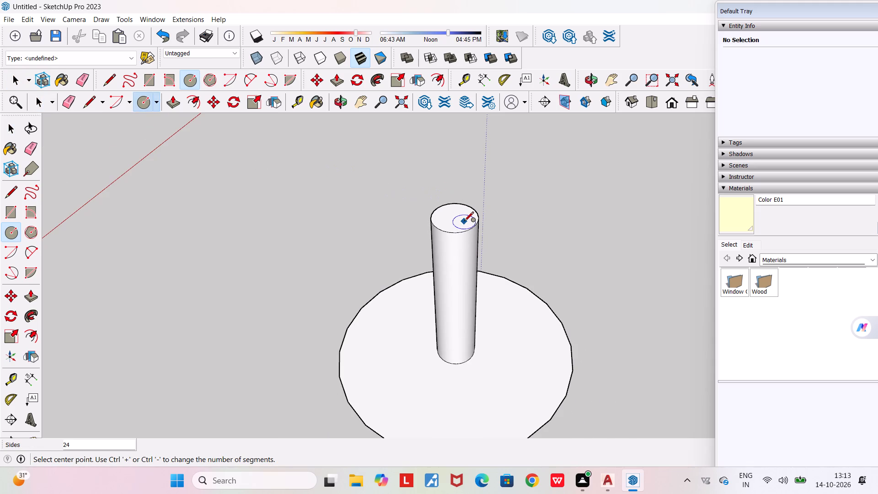
scroll(455, 219, up, 5)
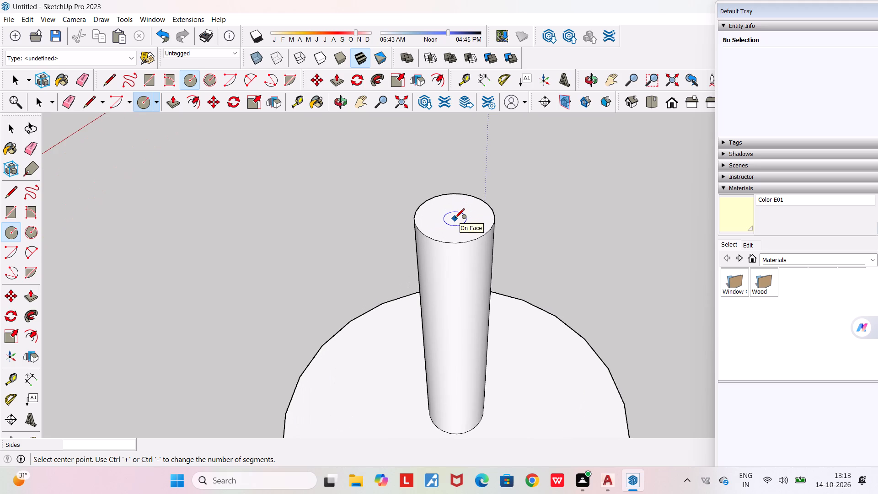
click(455, 219)
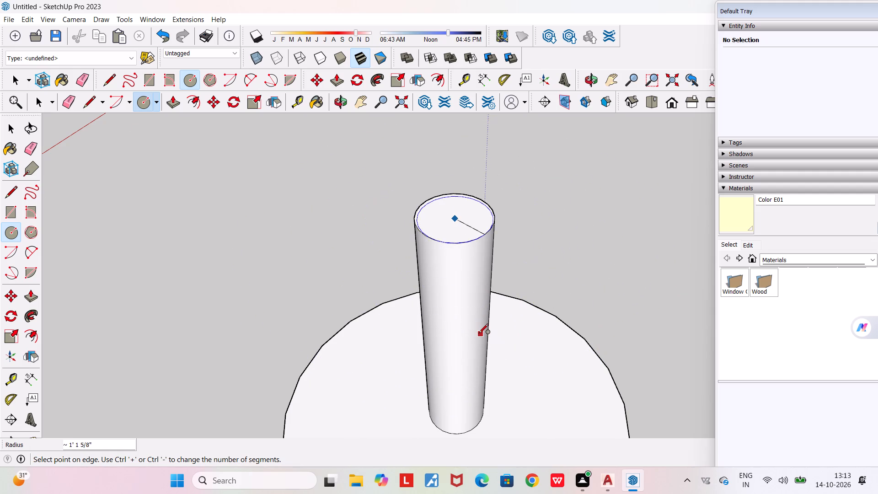
scroll(479, 334, down, 16)
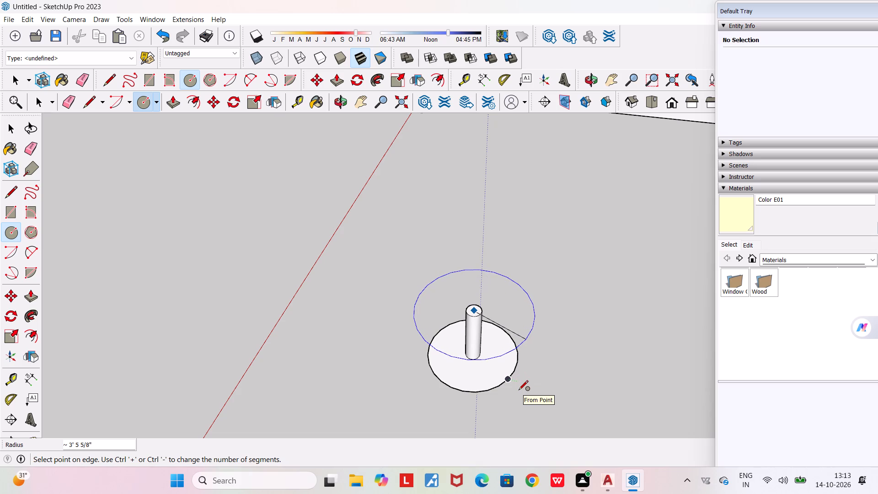
click(519, 391)
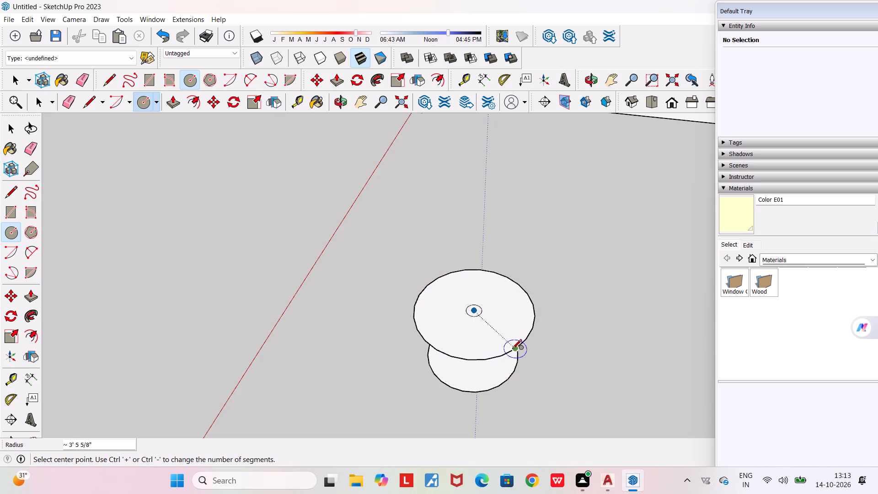
scroll(509, 348, up, 1)
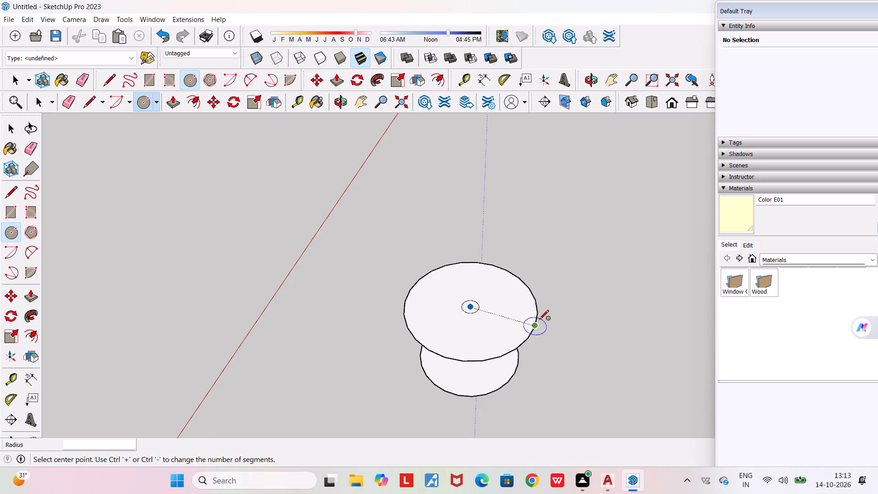
key(space)
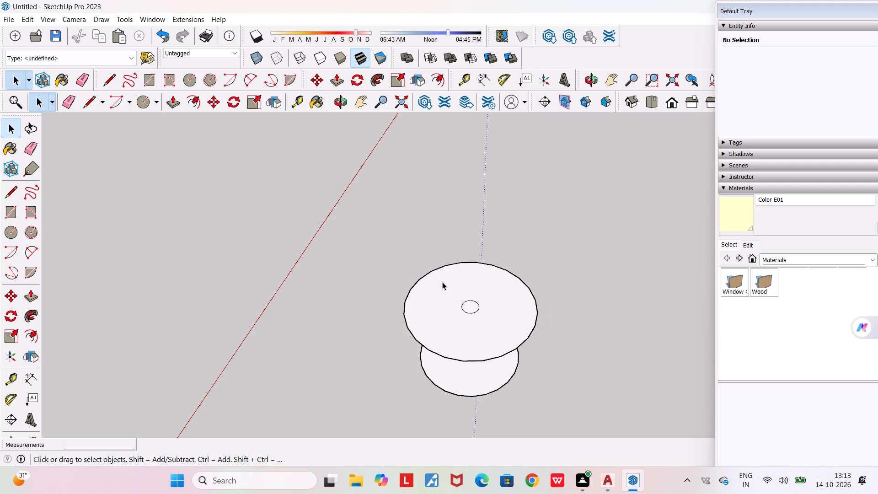
Examine the round pedestal object beside the apartment from the side, from above and against the outer walls.
middle_drag(466, 334, 547, 217)
scroll(547, 217, down, 4)
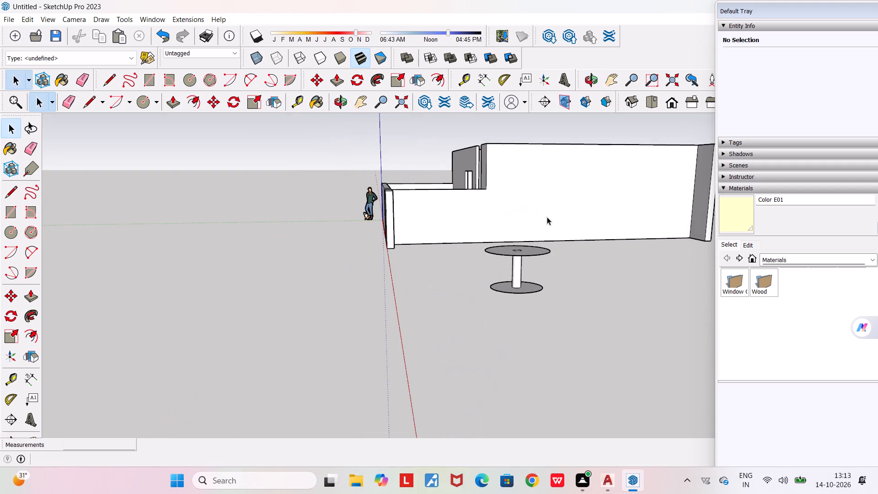
middle_drag(518, 239, 562, 258)
scroll(562, 258, down, 4)
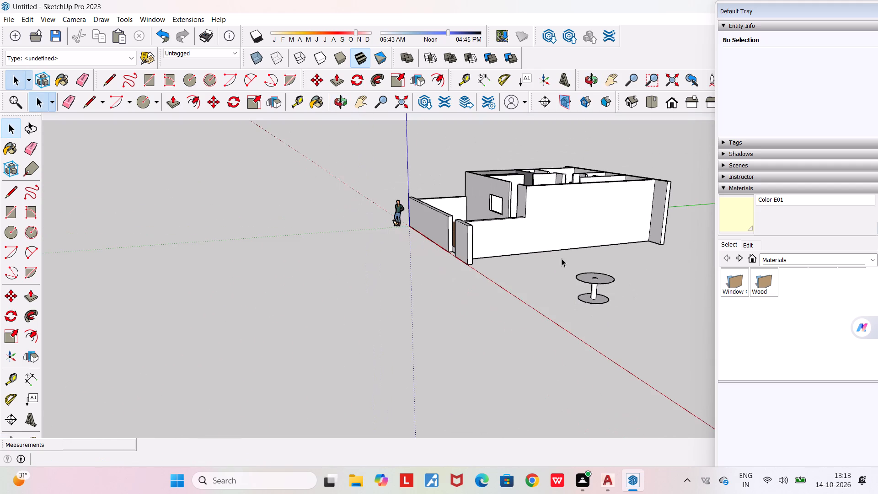
scroll(636, 264, up, 5)
middle_drag(574, 295, 548, 416)
scroll(548, 416, down, 4)
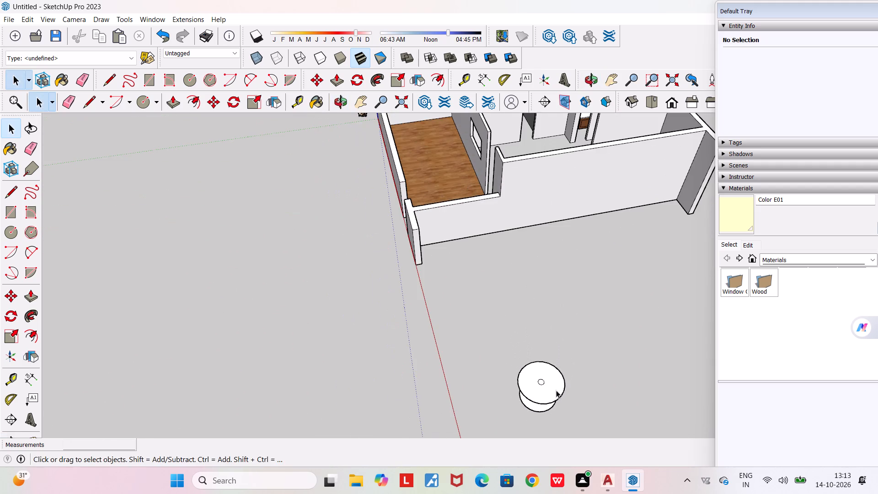
middle_drag(548, 385, 476, 340)
scroll(545, 383, up, 1)
scroll(476, 340, down, 3)
scroll(492, 350, up, 4)
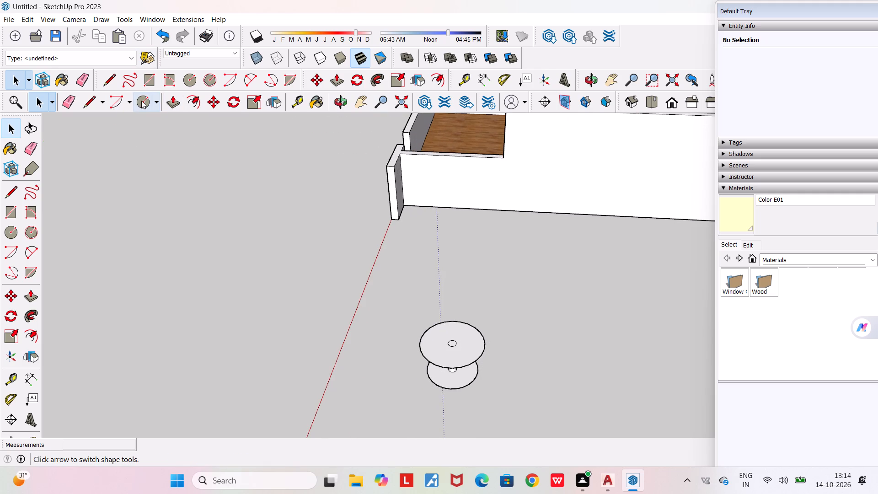
Draw a 2' vertical line upward from a point on the rim of the upper disc.
click(89, 101)
scroll(482, 354, up, 4)
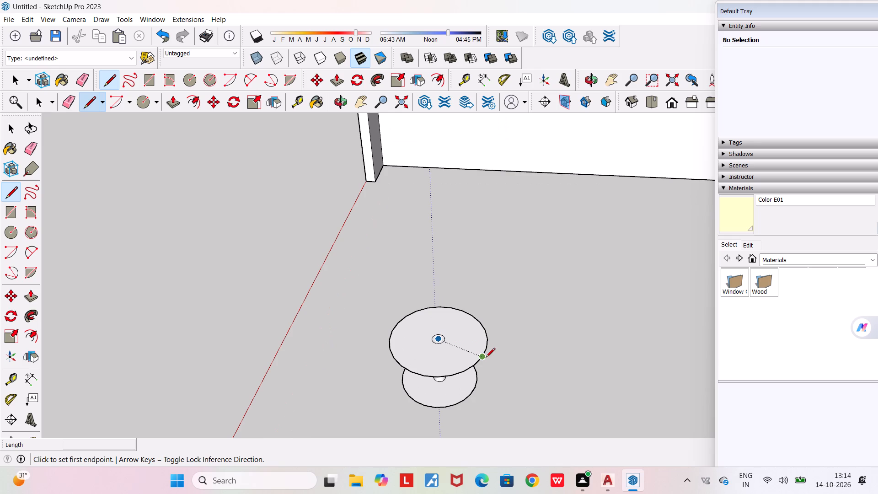
click(482, 357)
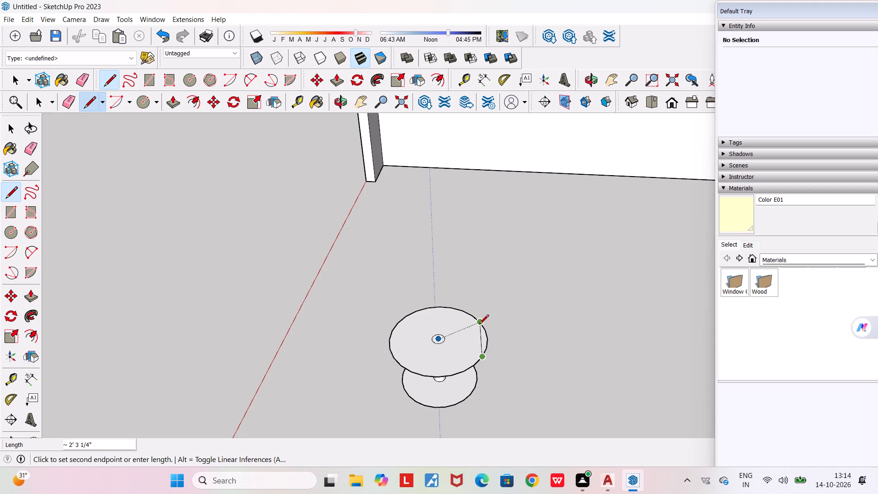
scroll(486, 332, up, 1)
middle_drag(486, 332, 641, 287)
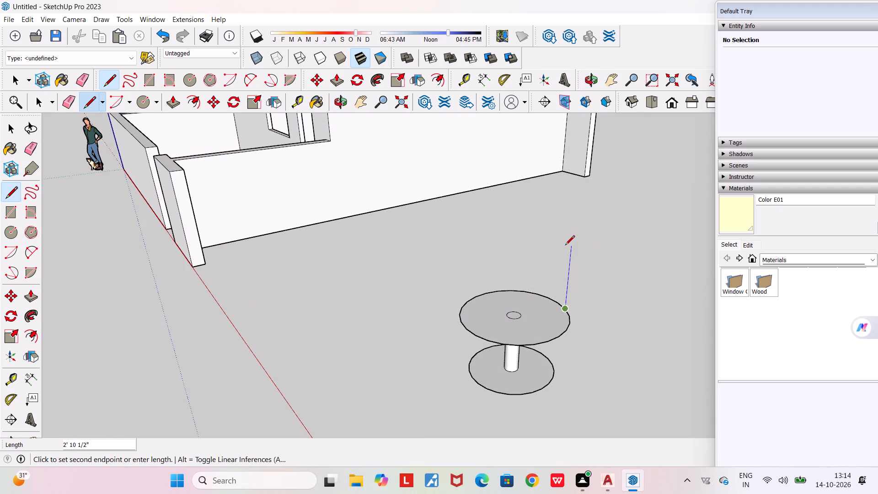
text(2')
key(Return)
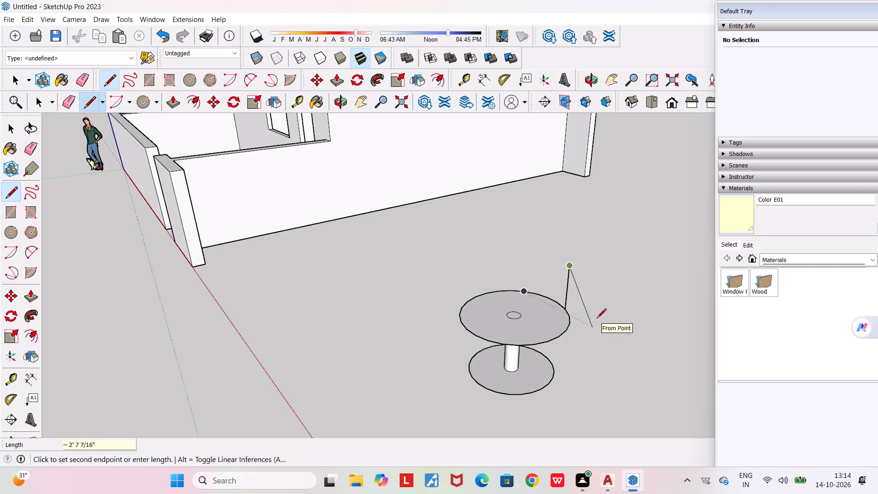
key(space)
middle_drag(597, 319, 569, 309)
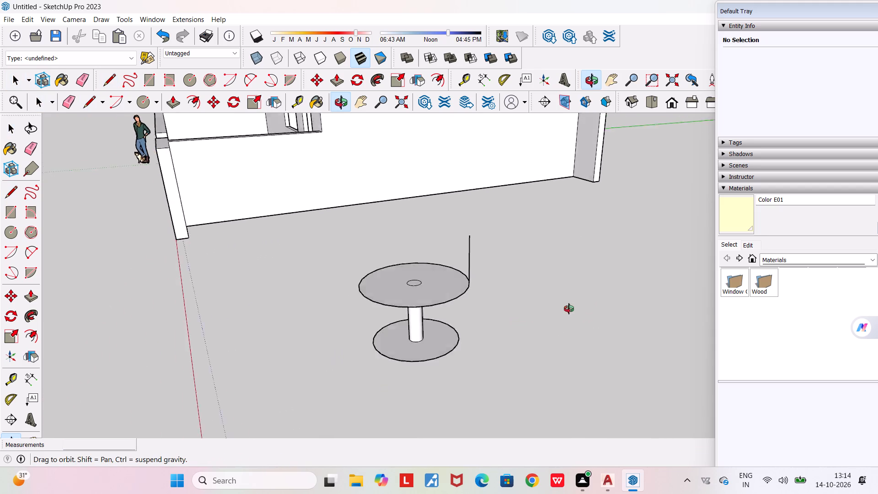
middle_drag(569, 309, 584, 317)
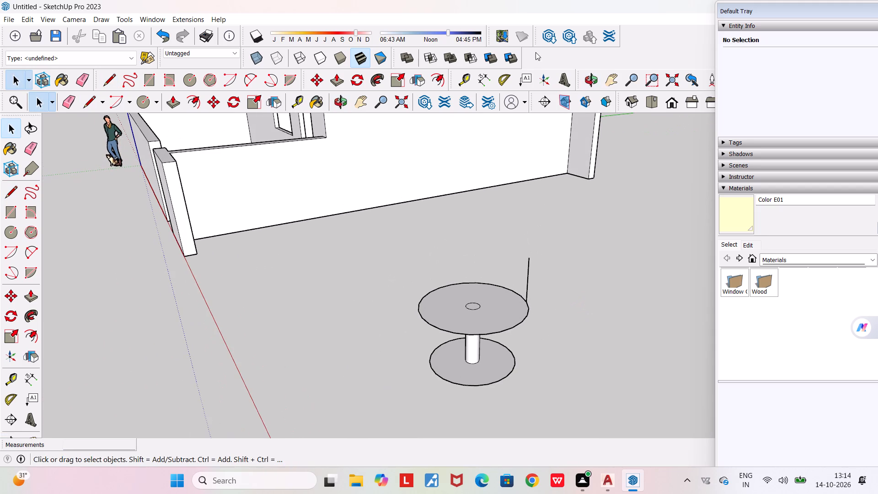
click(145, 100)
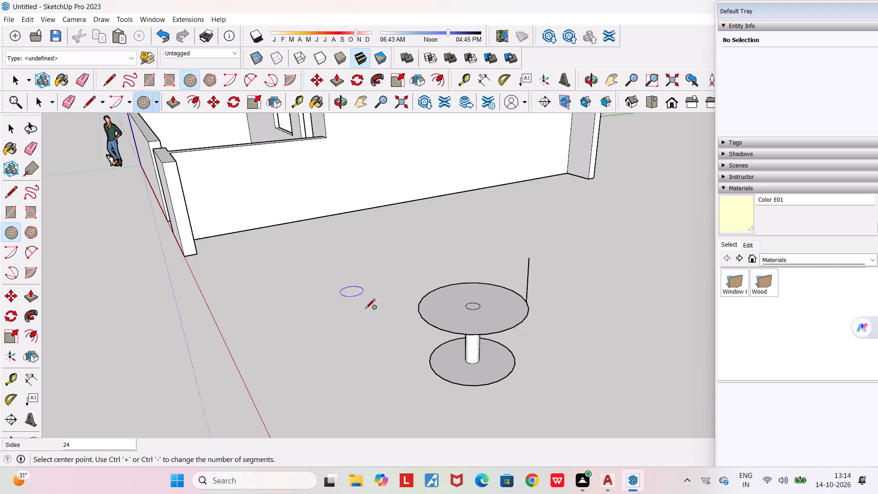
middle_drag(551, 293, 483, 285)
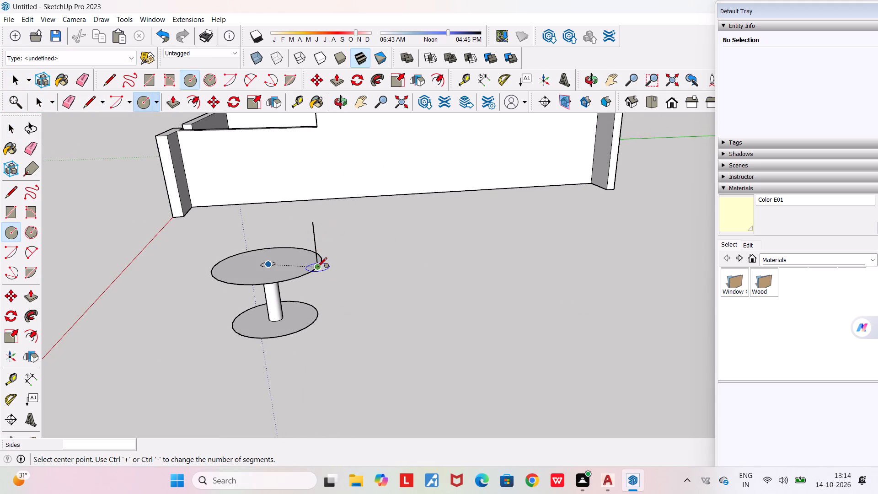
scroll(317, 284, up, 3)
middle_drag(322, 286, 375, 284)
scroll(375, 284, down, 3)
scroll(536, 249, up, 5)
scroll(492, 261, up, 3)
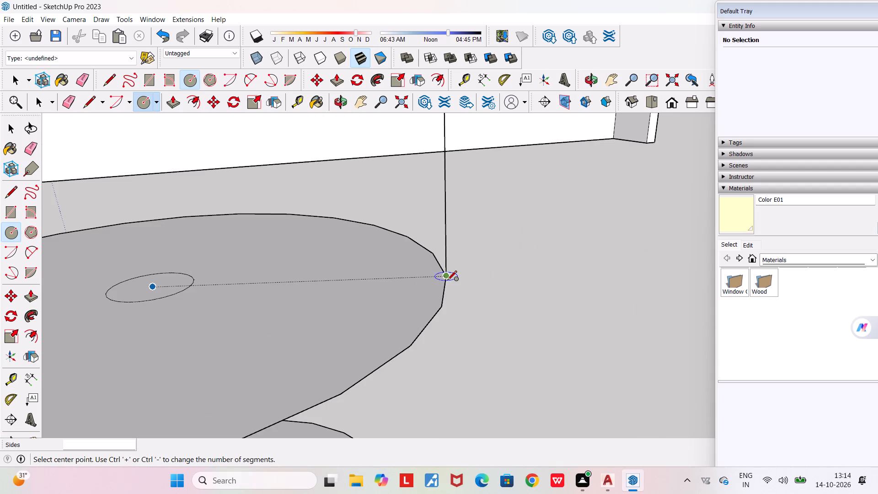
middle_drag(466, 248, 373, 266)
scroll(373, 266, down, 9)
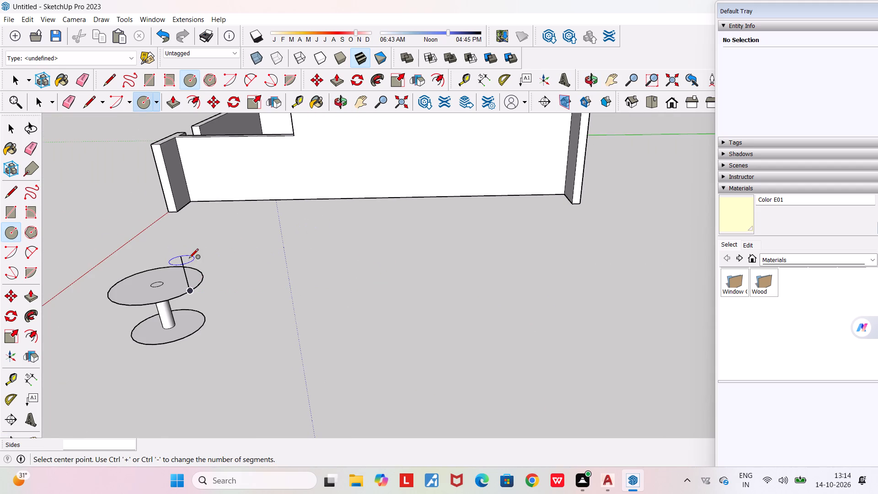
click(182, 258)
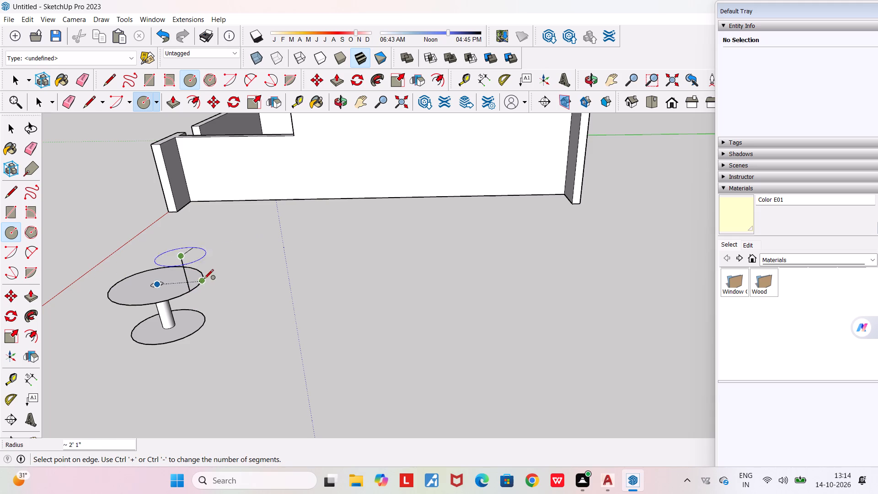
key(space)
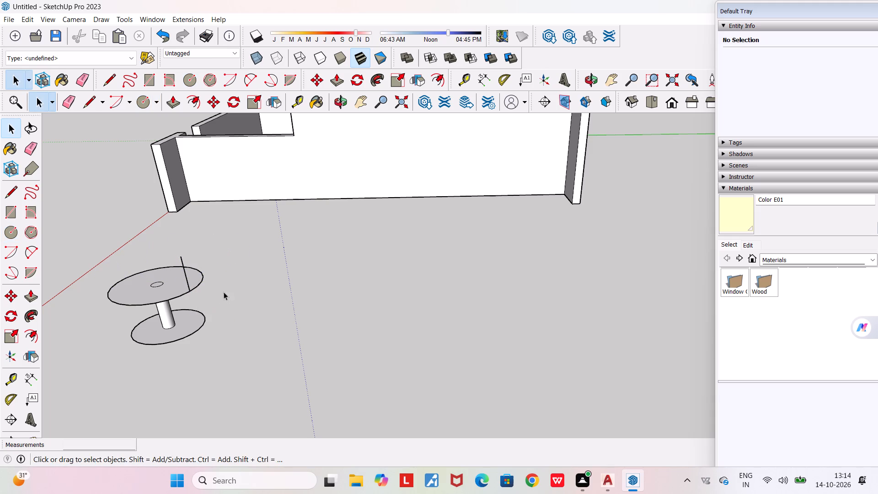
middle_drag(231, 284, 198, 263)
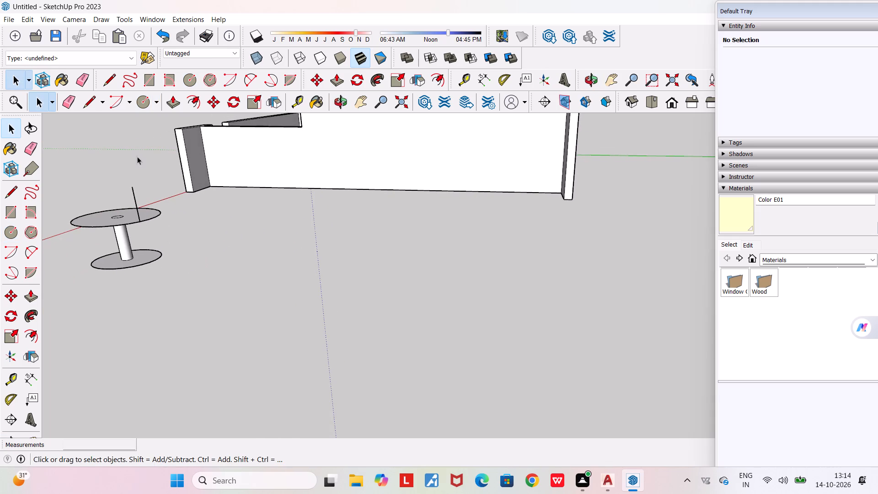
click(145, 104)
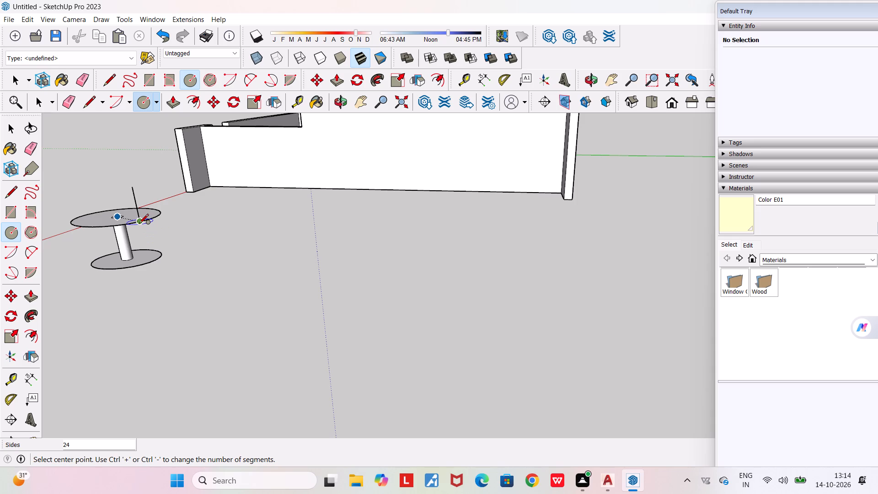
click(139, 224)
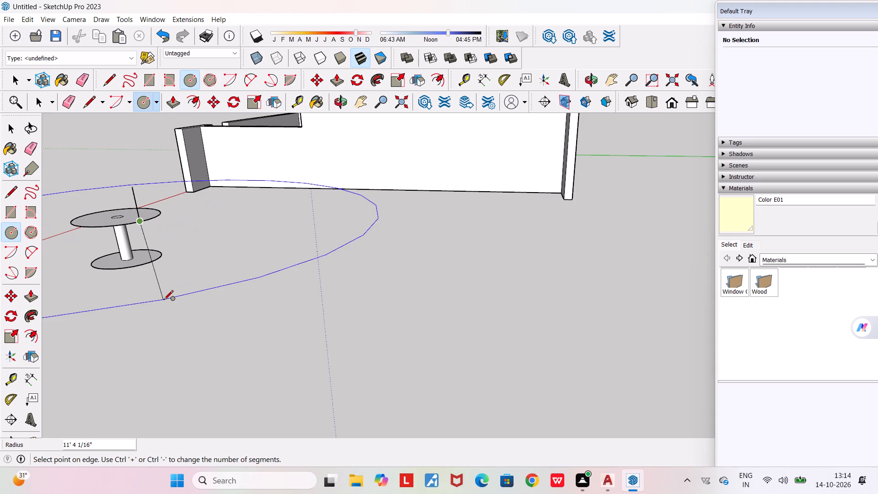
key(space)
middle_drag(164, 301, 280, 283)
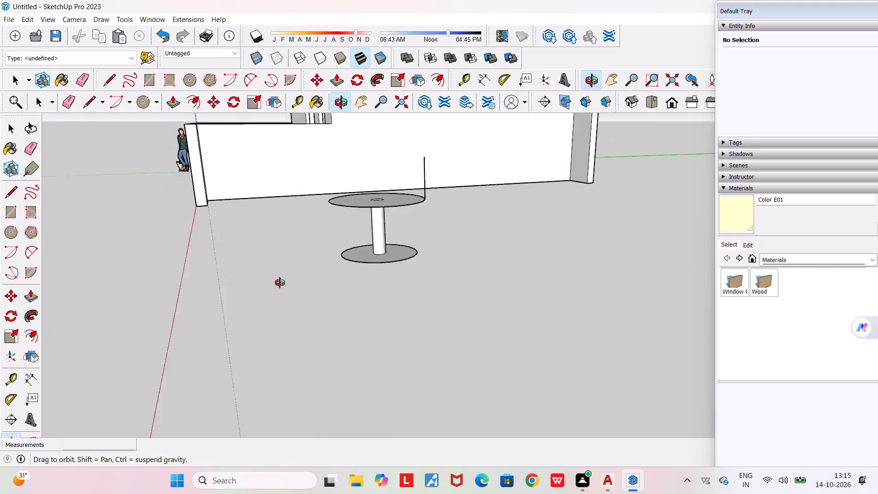
Examine the round pedestal object and its vertical rim line from several angles and in relation to the apartment.
middle_drag(280, 283, 344, 315)
scroll(344, 315, down, 5)
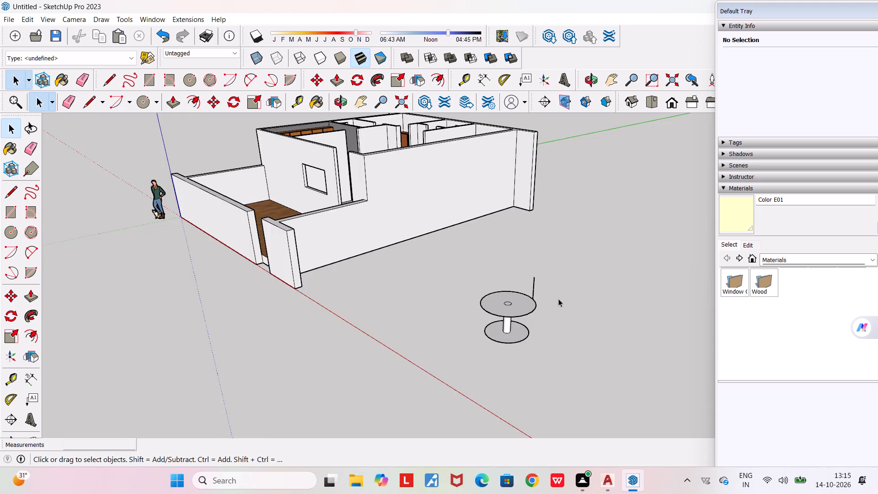
scroll(558, 298, up, 5)
scroll(505, 279, up, 2)
middle_drag(507, 279, 567, 278)
scroll(567, 278, down, 5)
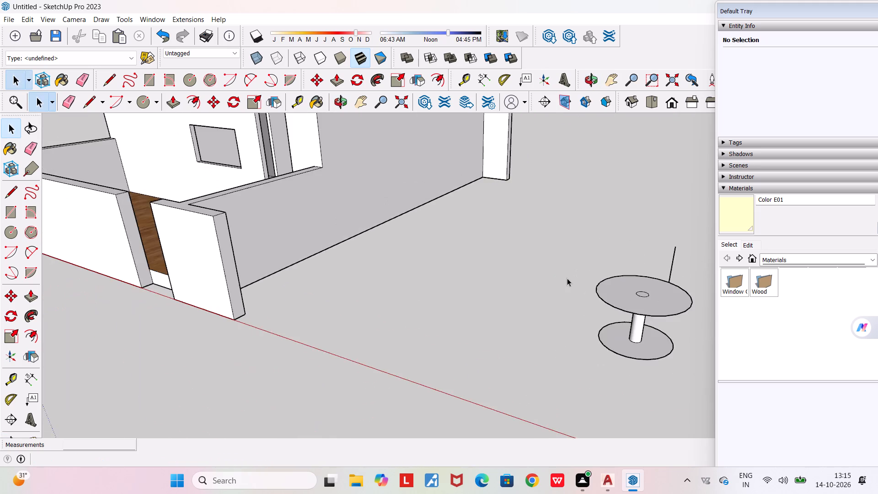
scroll(567, 278, down, 3)
middle_drag(565, 320, 698, 349)
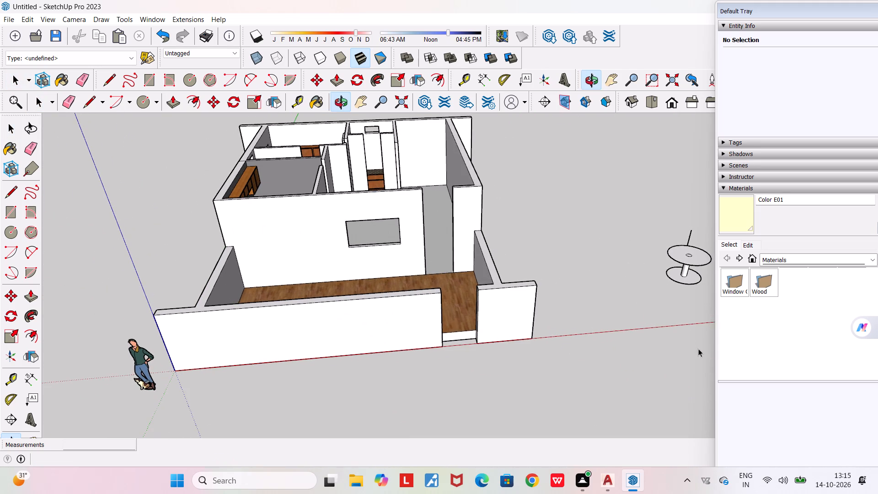
scroll(605, 238, down, 4)
click(618, 77)
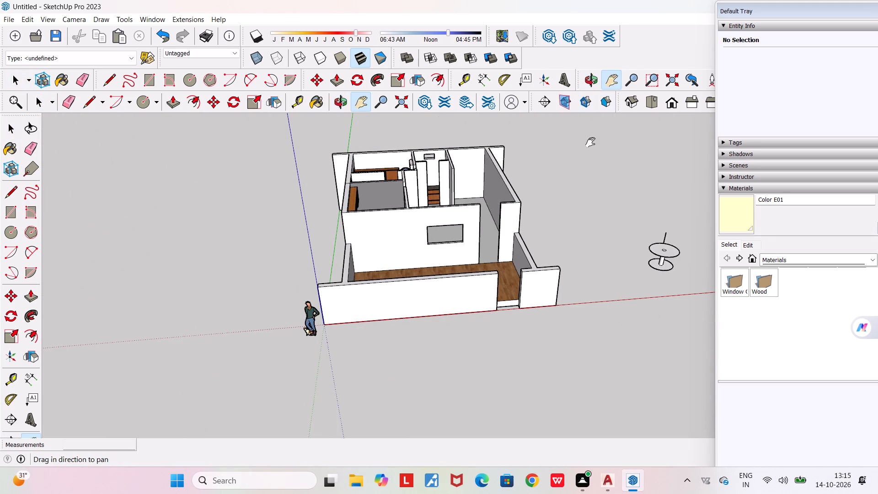
drag(590, 142, 182, 150)
scroll(415, 265, up, 3)
scroll(401, 354, up, 1)
middle_drag(407, 356, 423, 361)
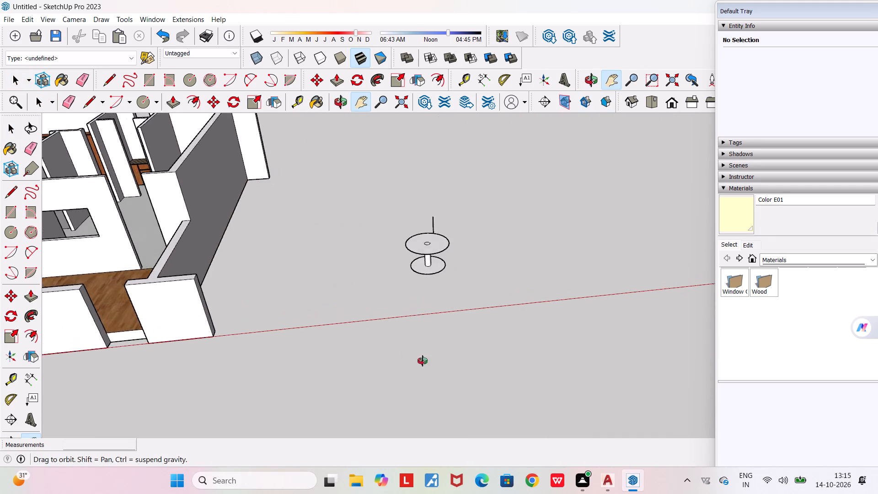
middle_drag(423, 361, 470, 366)
scroll(447, 242, up, 7)
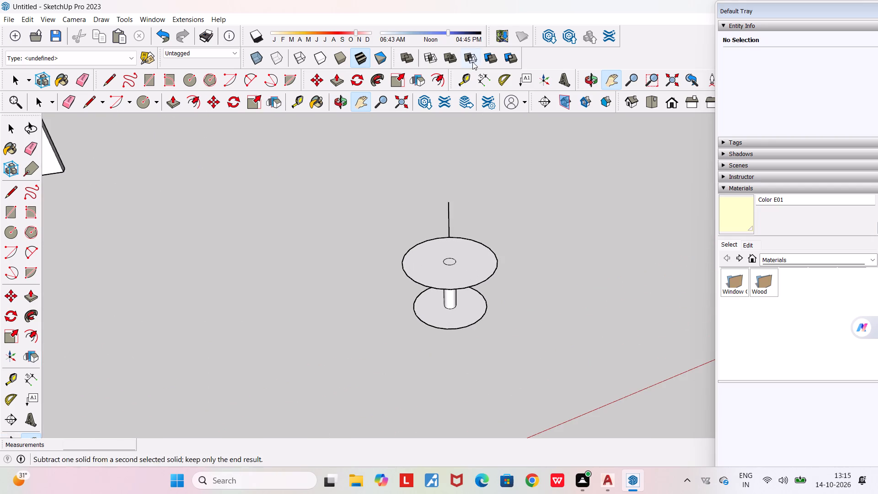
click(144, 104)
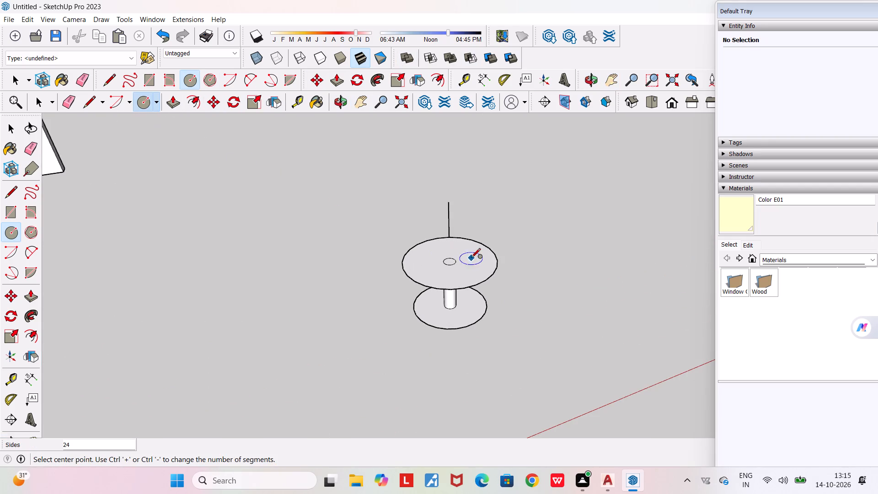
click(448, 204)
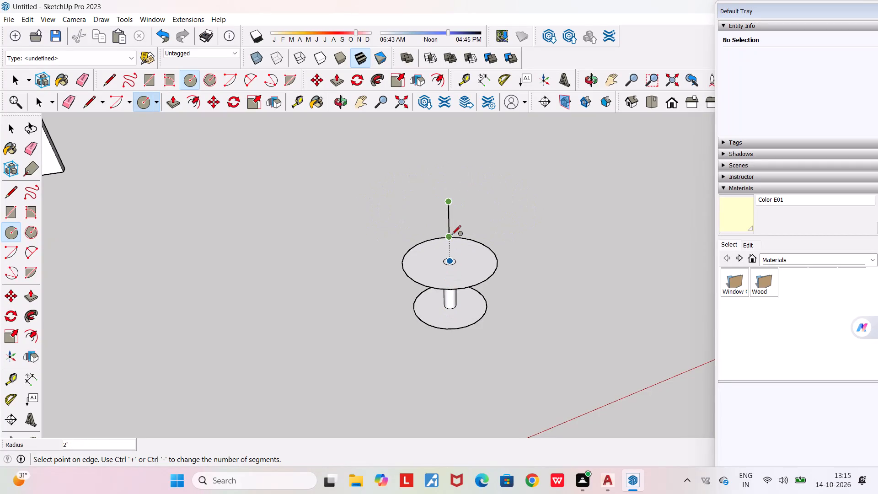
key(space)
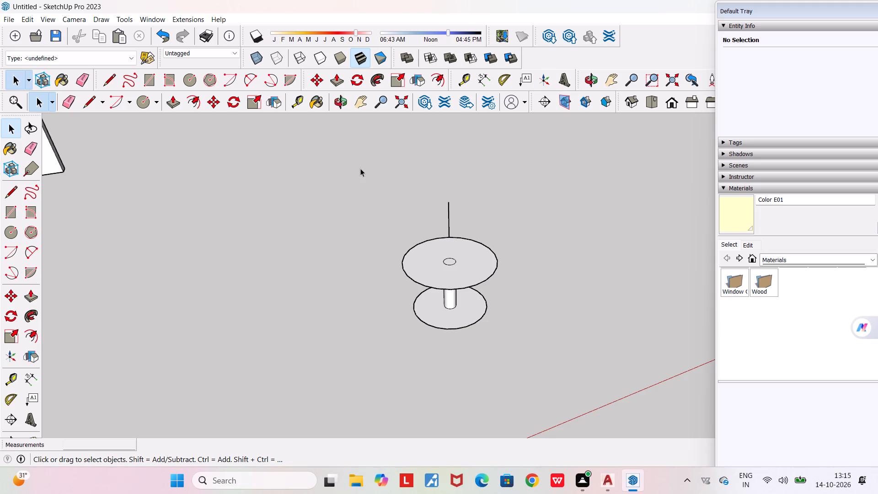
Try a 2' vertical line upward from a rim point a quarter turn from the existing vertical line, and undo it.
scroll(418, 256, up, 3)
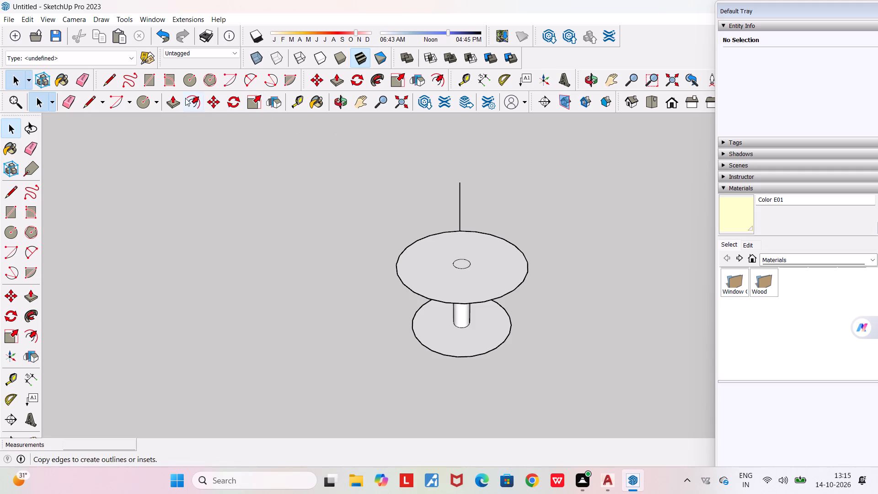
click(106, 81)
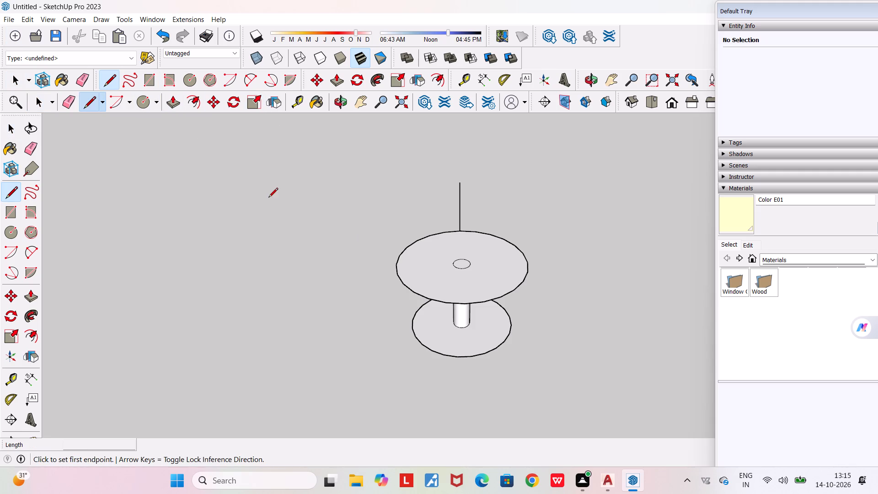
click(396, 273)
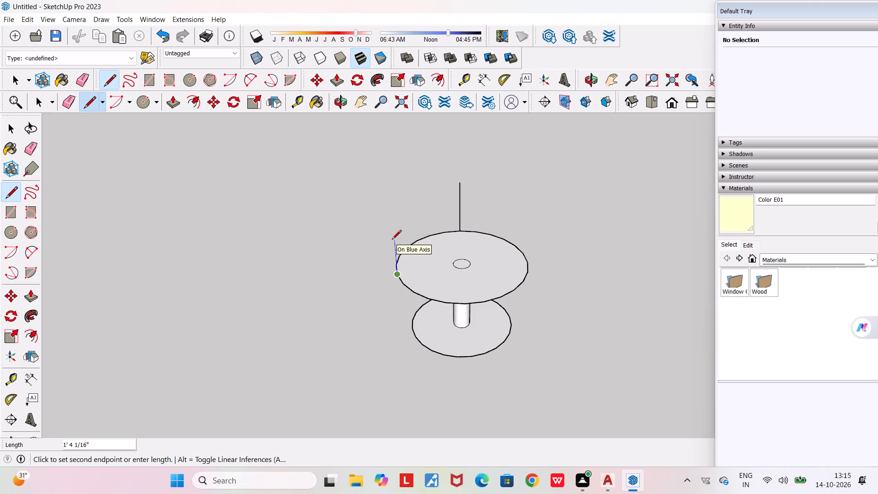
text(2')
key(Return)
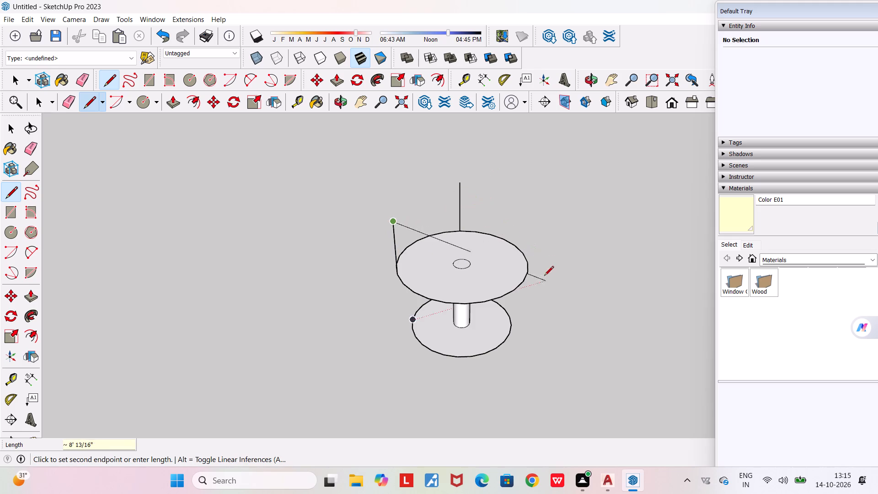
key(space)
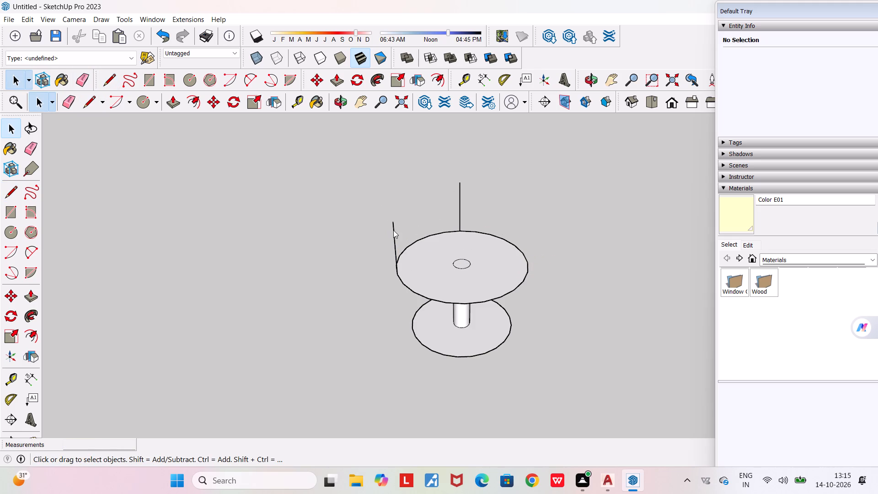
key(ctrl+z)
Draw a 1' vertical line upward from the upper disc's rim, about a quarter turn from the 2' vertical line.
click(109, 82)
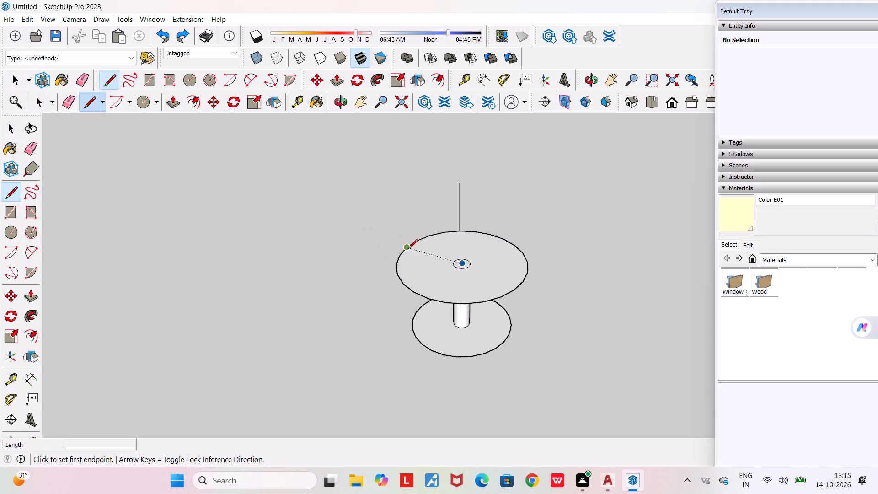
click(399, 273)
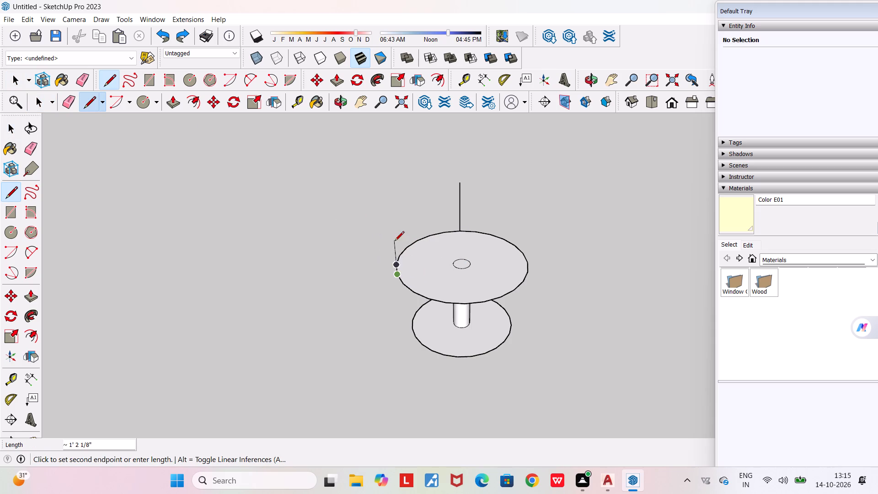
text(1')
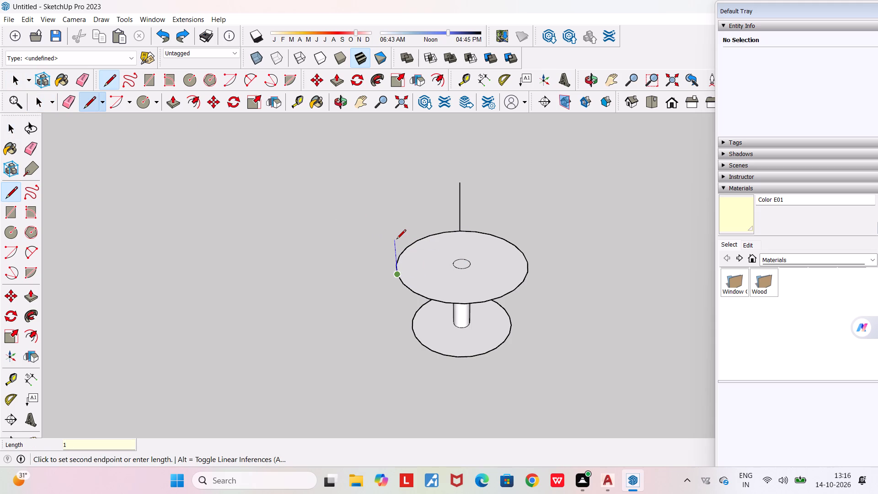
key(Return)
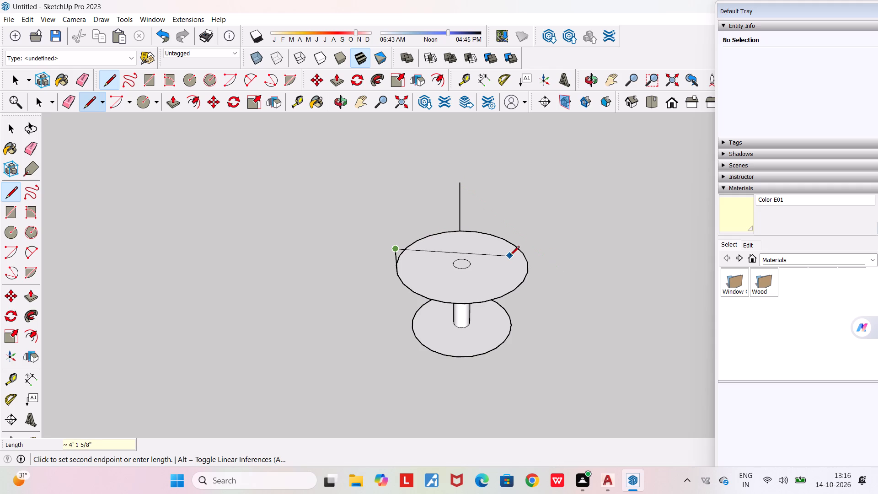
key(space)
Draw another 1' vertical line upward from the upper disc's rim, roughly opposite the first 1' line.
click(144, 104)
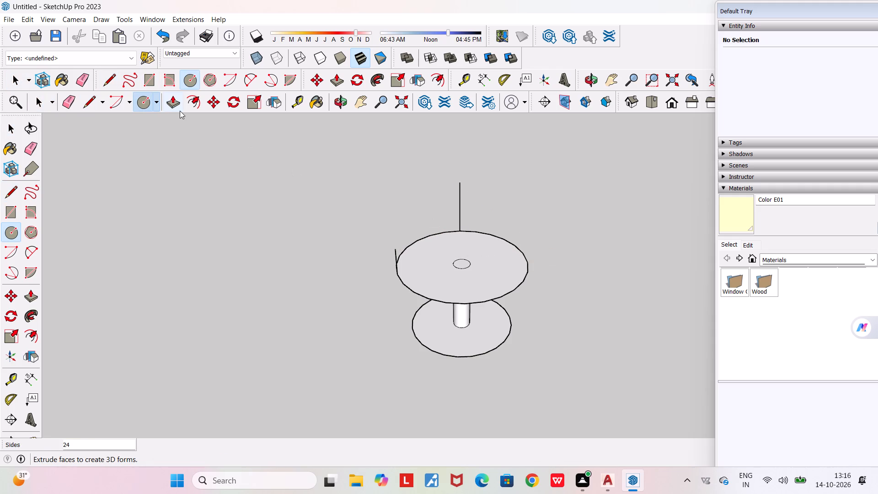
click(102, 79)
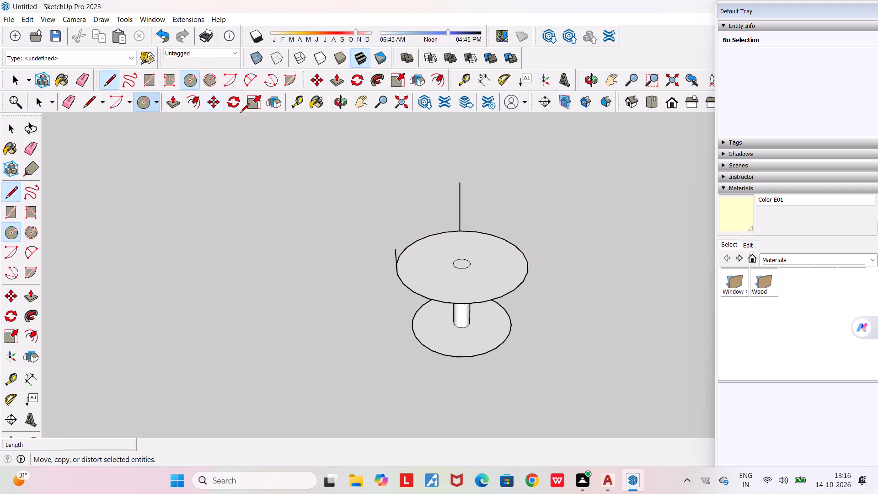
click(529, 262)
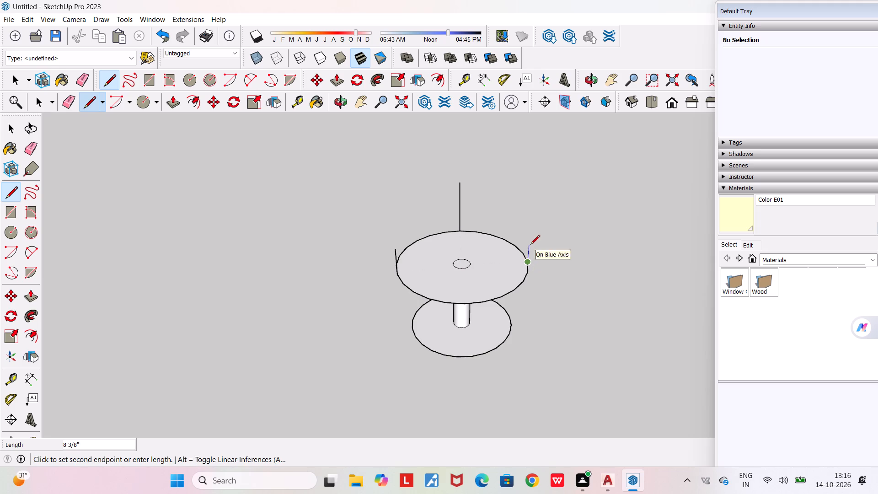
key(1)
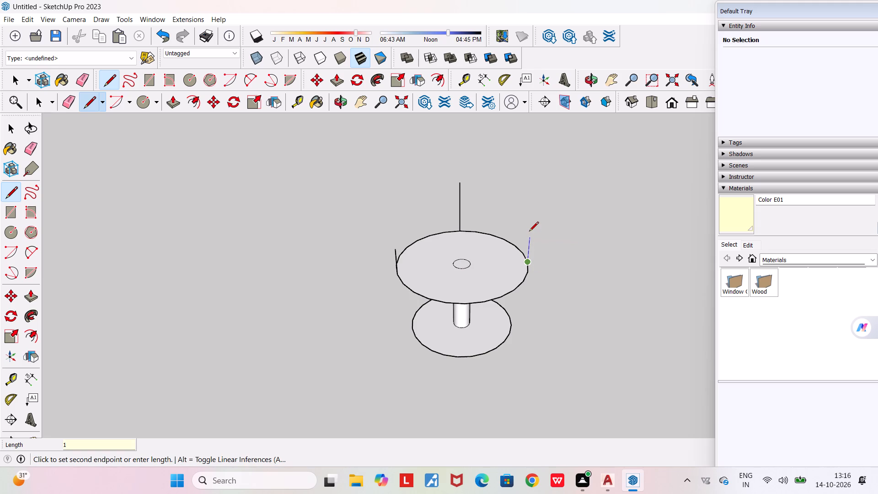
key(apostrophe)
key(Return)
key(space)
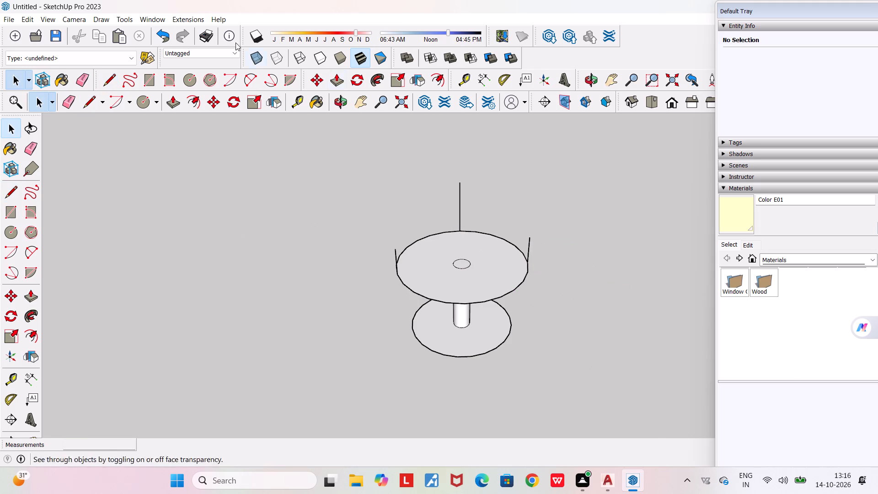
Connect the top of the 2' vertical line to the top of the first 1' line with a sloping line about 3' 9" long.
click(88, 104)
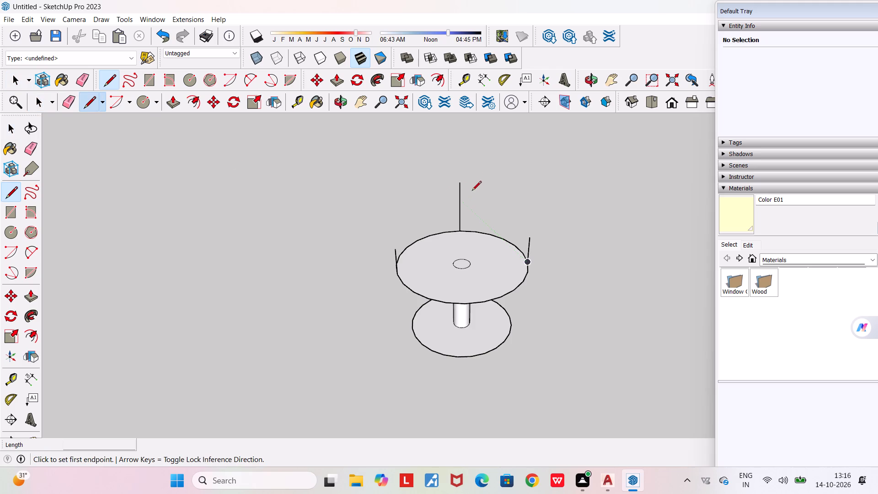
click(462, 183)
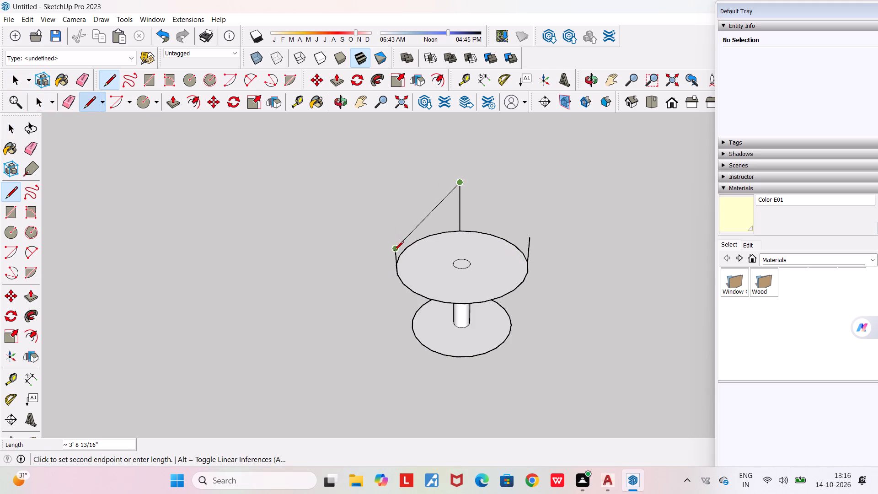
click(394, 251)
key(space)
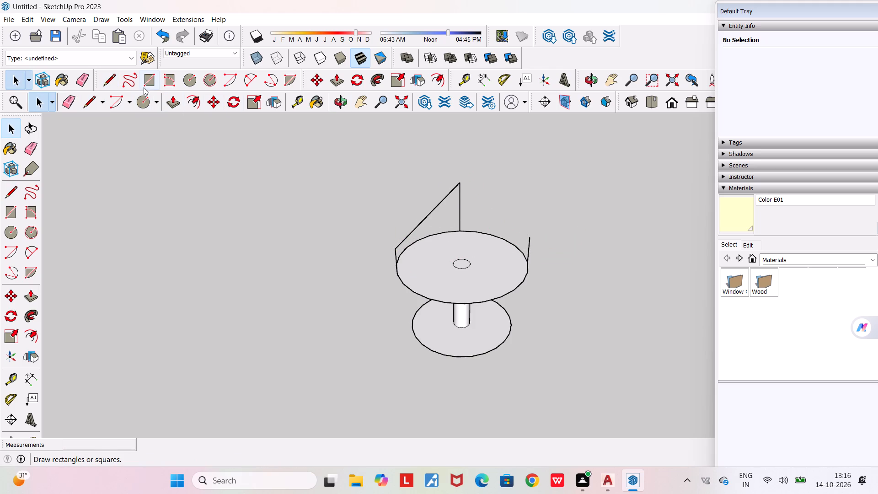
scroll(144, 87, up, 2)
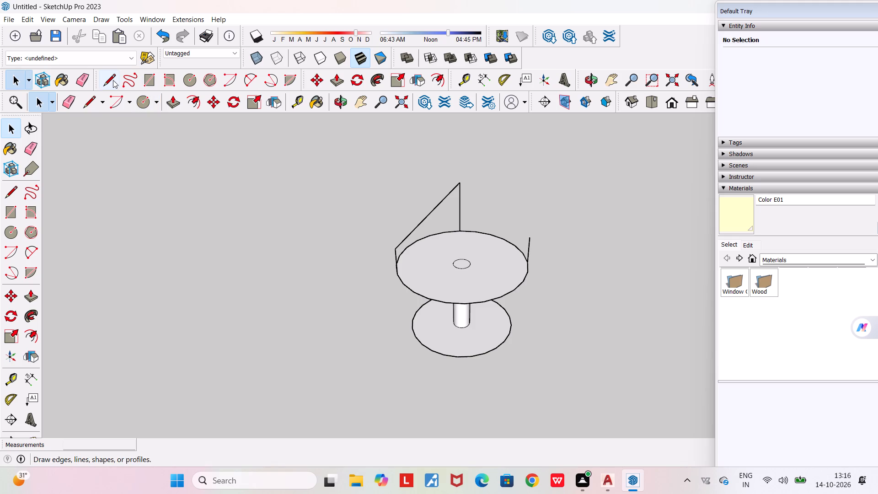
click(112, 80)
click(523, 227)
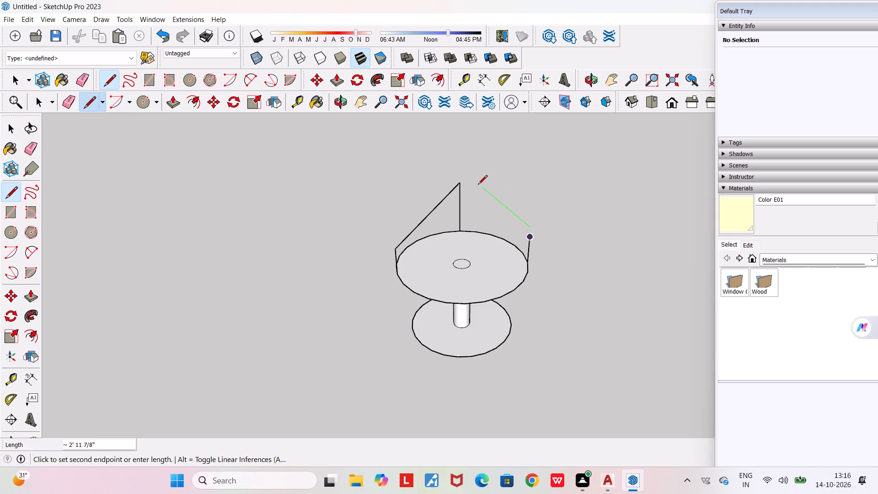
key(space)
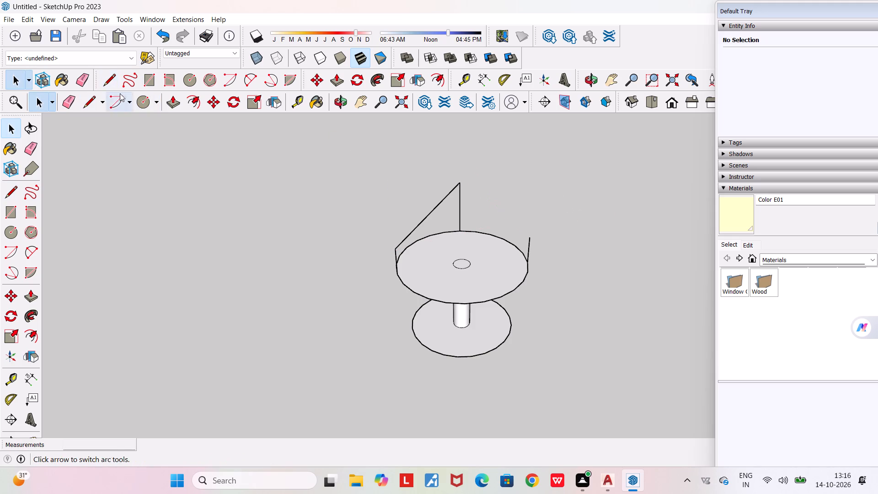
Draw a sloping line from the top of the 2' vertical line to the top of the second 1' line.
click(103, 84)
click(461, 185)
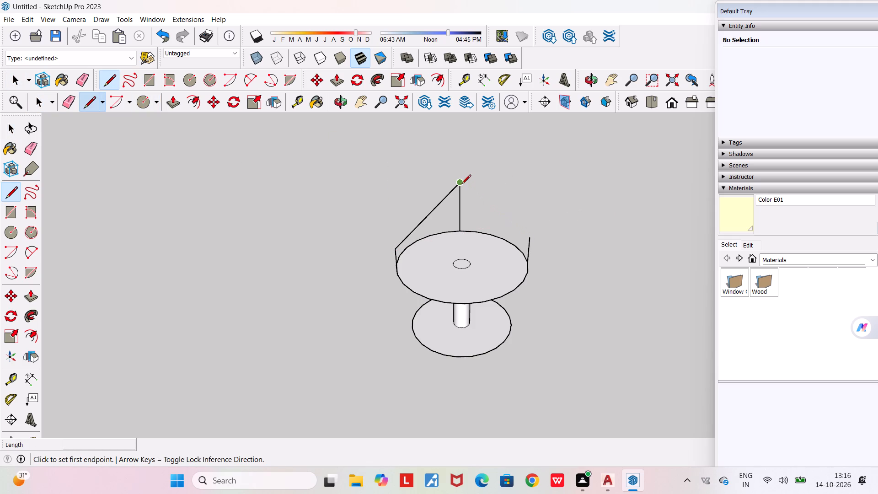
click(533, 236)
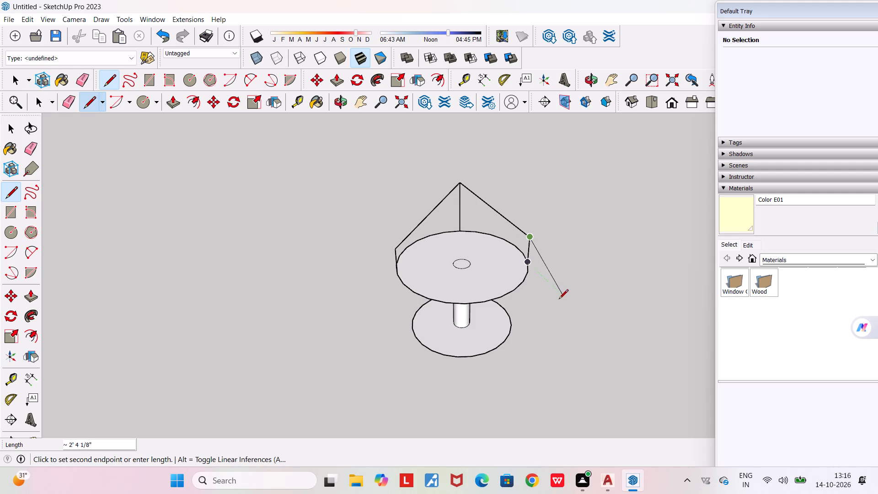
key(space)
Examine the line frame standing on the upper disc's rim from above and from the side.
middle_drag(557, 301, 353, 334)
scroll(349, 333, down, 4)
middle_drag(576, 296, 512, 307)
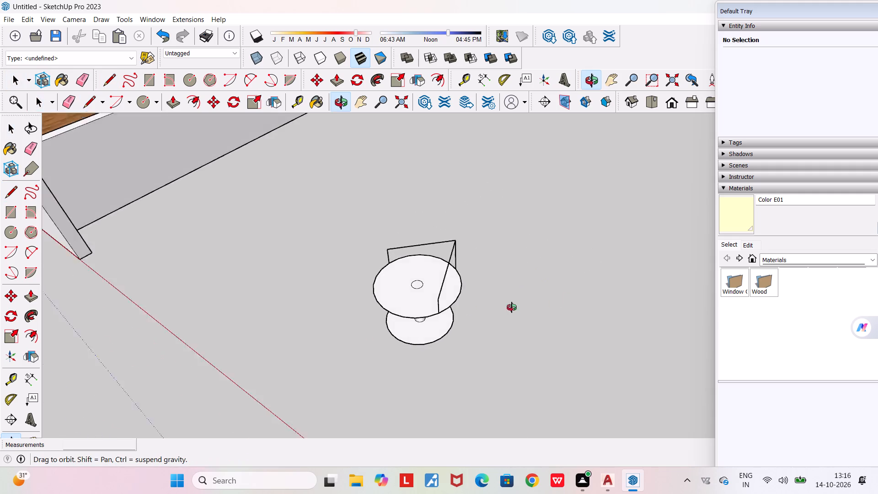
middle_drag(512, 307, 362, 168)
scroll(476, 213, up, 4)
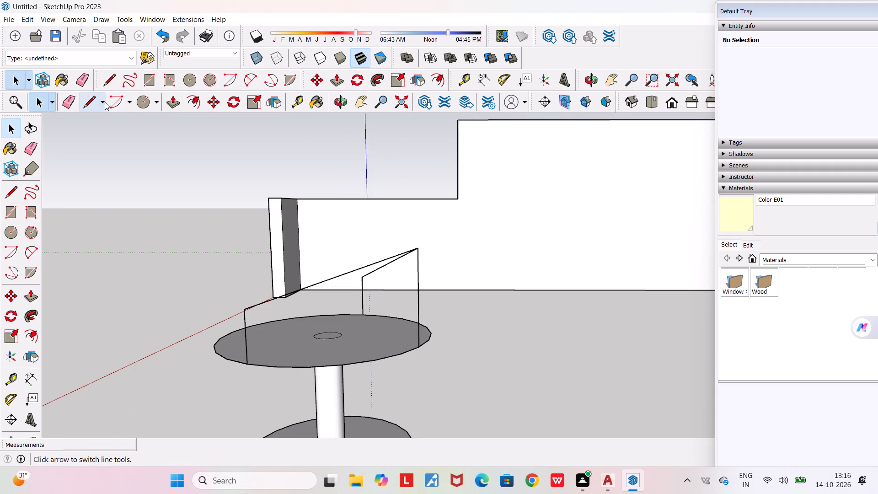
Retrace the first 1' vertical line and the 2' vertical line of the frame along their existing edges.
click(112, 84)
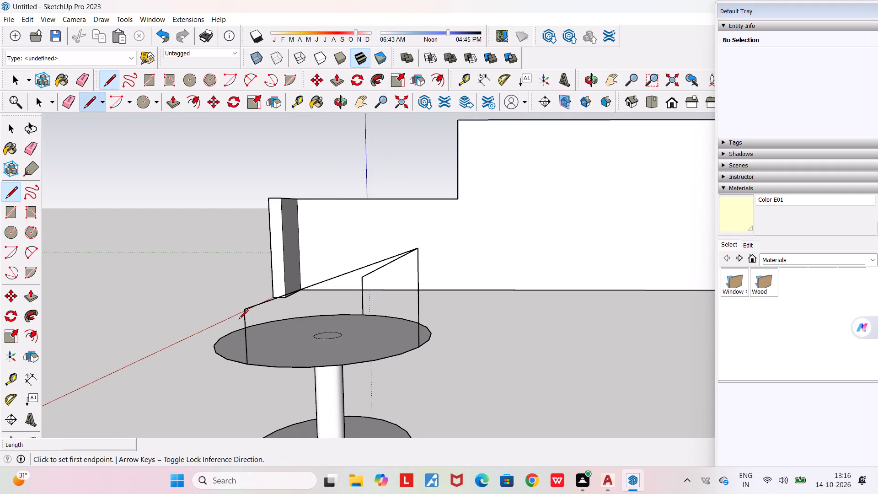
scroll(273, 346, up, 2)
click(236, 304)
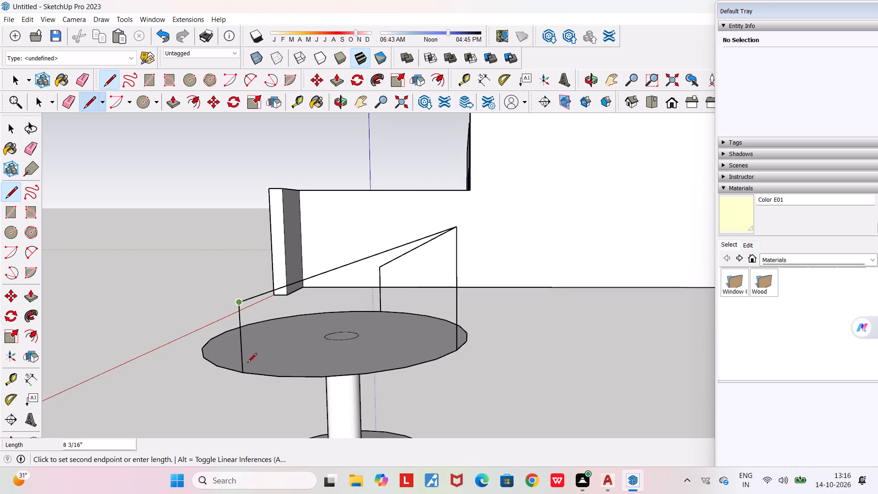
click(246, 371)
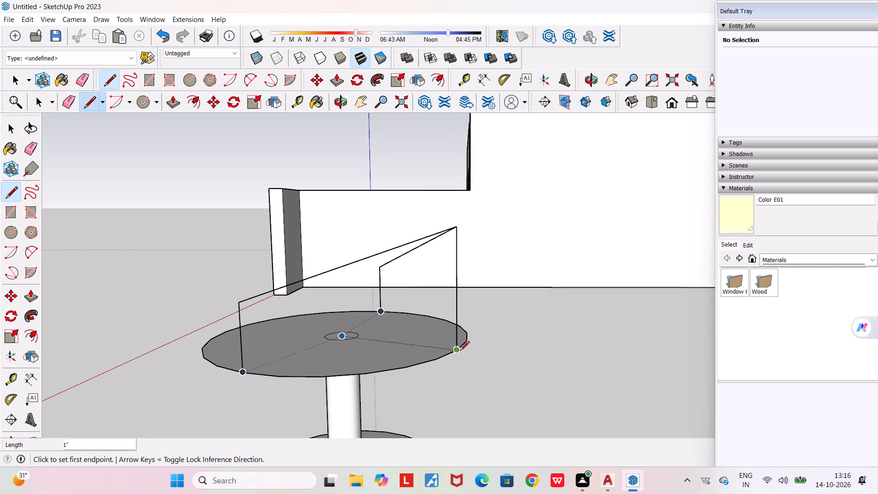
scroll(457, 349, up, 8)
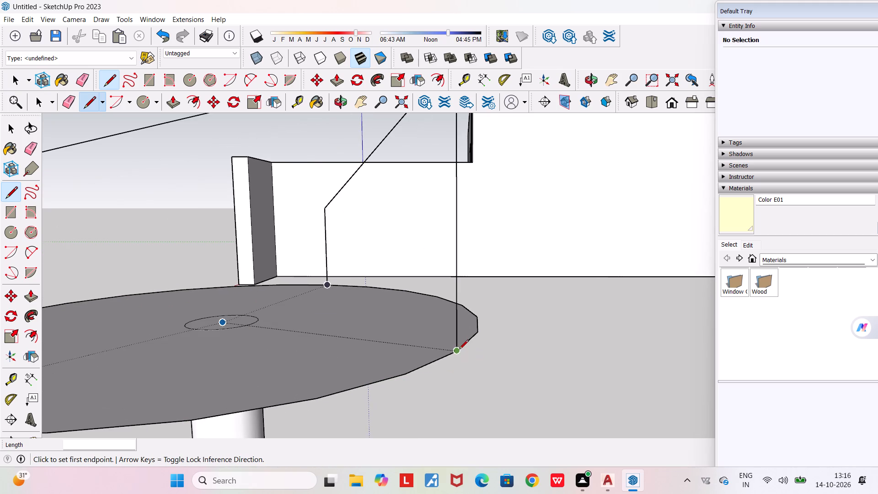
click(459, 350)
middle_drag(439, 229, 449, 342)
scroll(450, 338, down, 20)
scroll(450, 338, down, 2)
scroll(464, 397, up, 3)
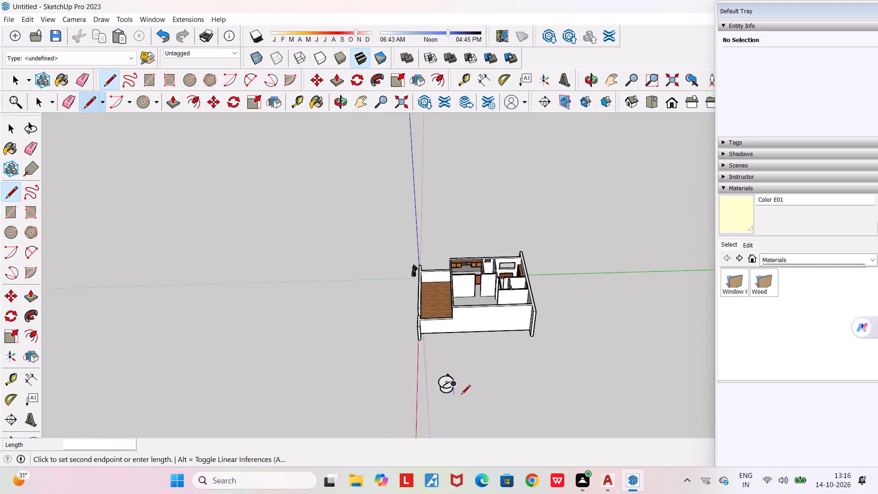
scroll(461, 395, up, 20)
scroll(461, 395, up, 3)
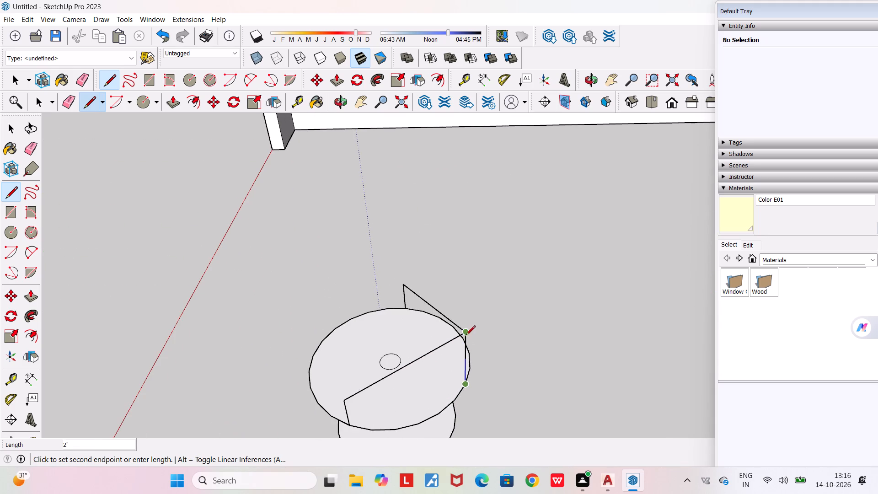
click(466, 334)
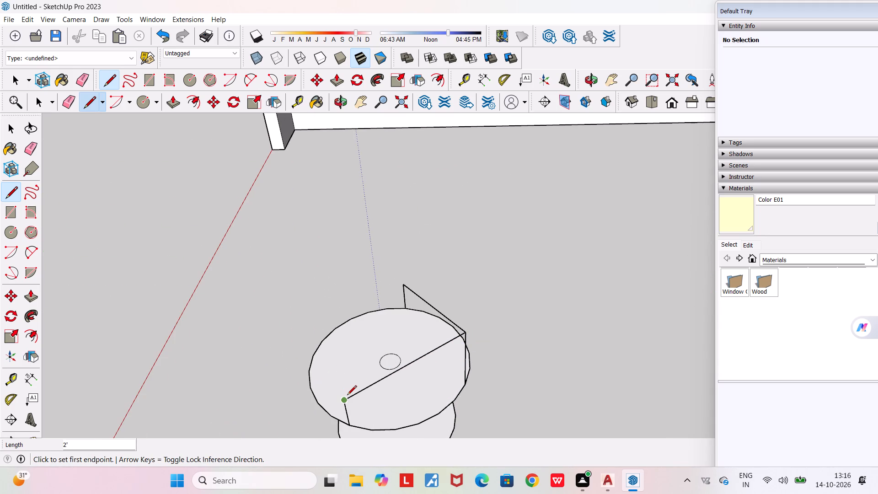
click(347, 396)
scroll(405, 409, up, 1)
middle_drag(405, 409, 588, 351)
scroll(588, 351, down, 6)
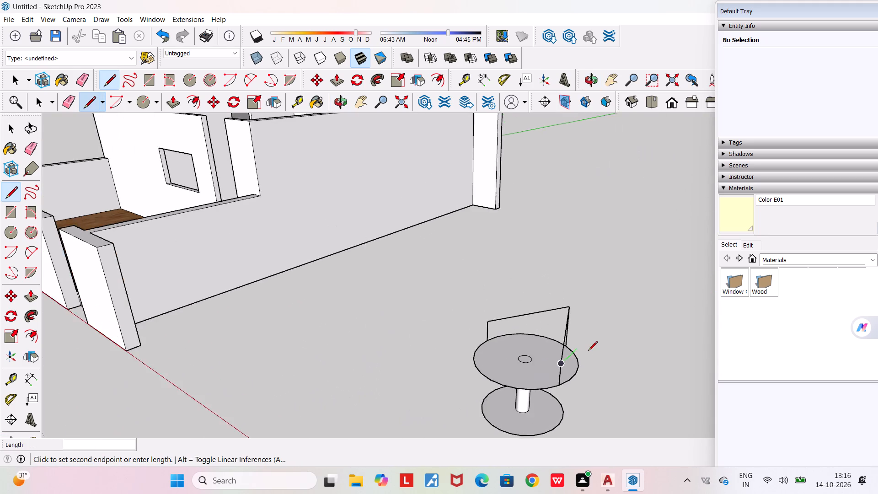
Undo the two sloping lines, keeping only the three vertical lines on the upper disc's rim.
key(ctrl+z)
key(ctrl+z)
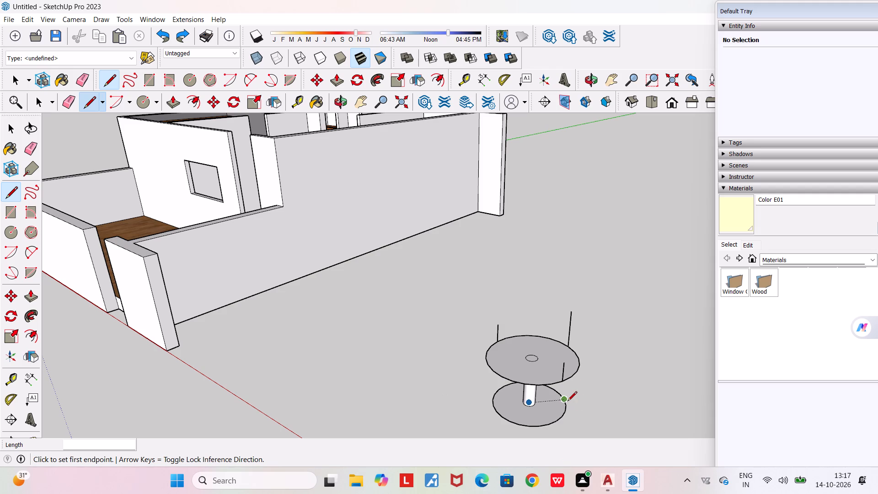
key(space)
key(space)
Examine the three vertical lines on the upper disc's rim from the side and from above.
middle_drag(610, 388, 512, 356)
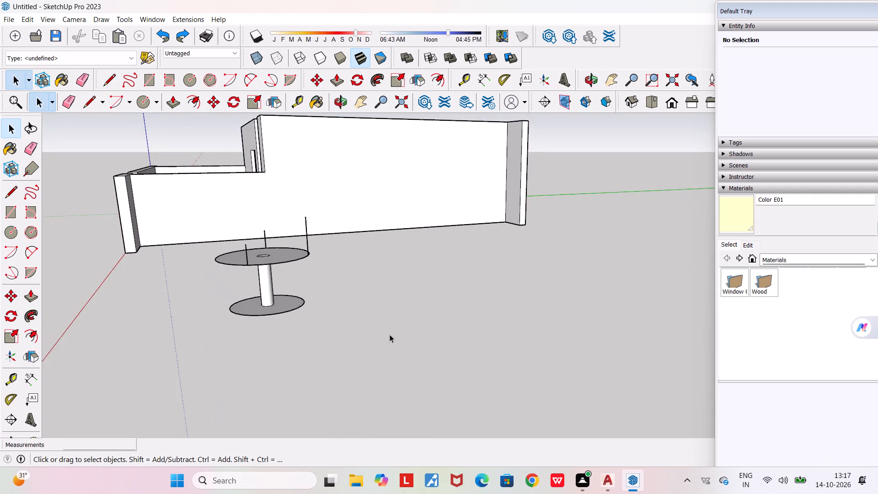
scroll(311, 299, up, 3)
middle_drag(306, 297, 329, 306)
scroll(329, 306, down, 3)
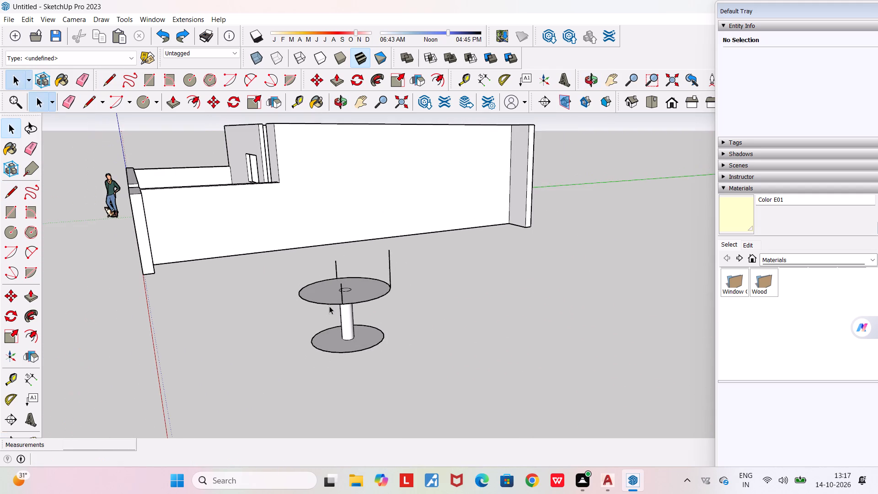
middle_drag(359, 307, 372, 333)
scroll(373, 333, down, 4)
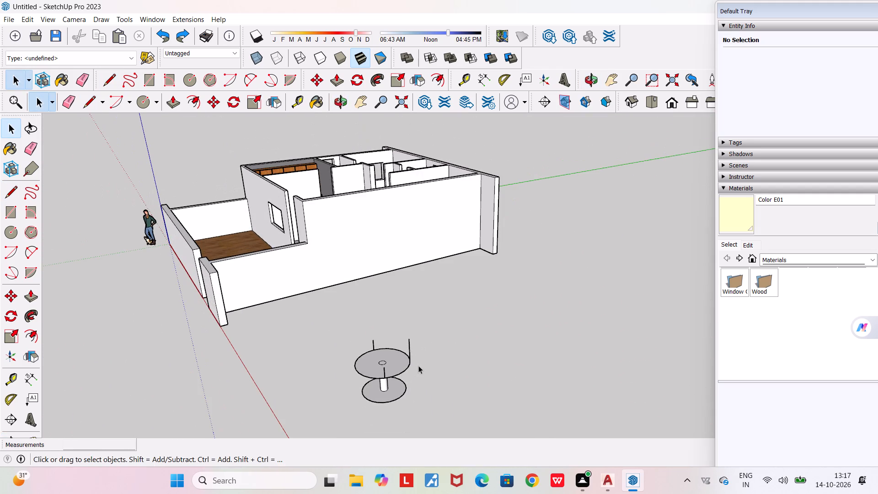
middle_drag(410, 360, 444, 387)
scroll(444, 387, down, 8)
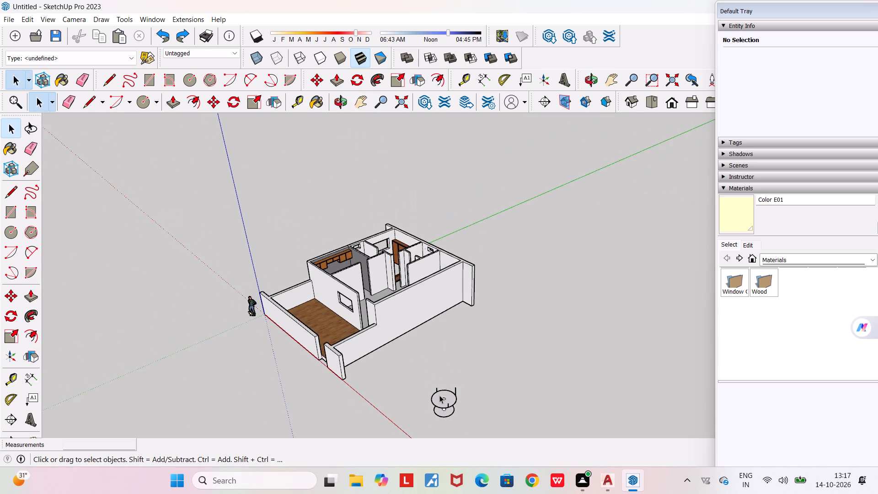
middle_drag(439, 395, 518, 387)
scroll(533, 397, up, 14)
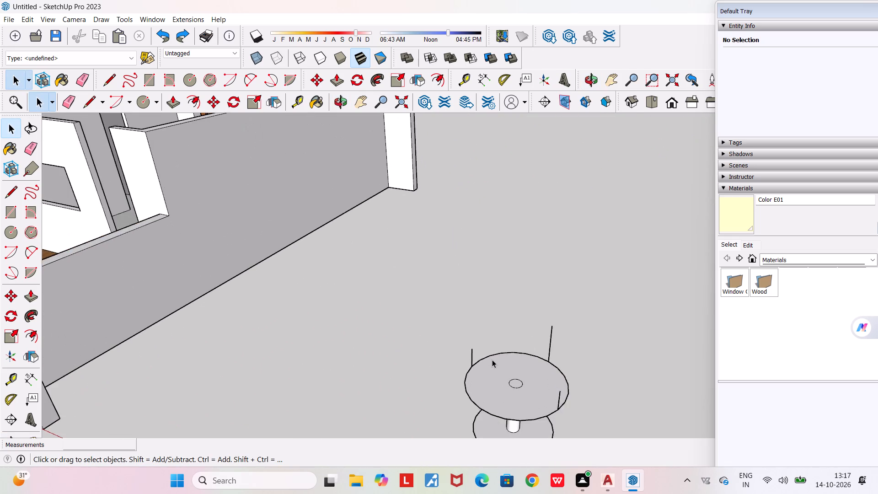
scroll(489, 376, up, 6)
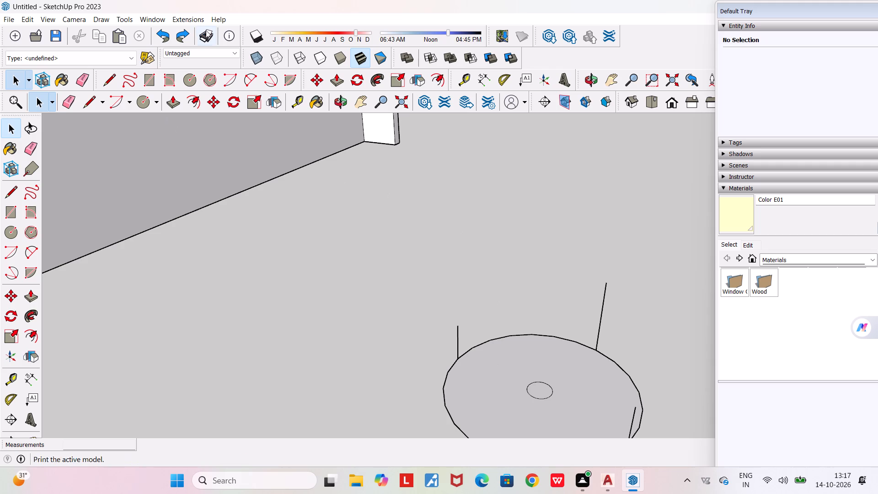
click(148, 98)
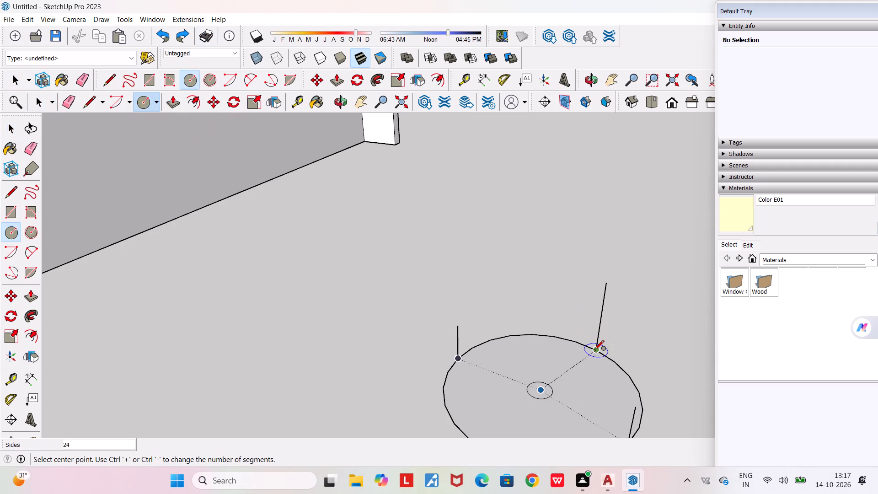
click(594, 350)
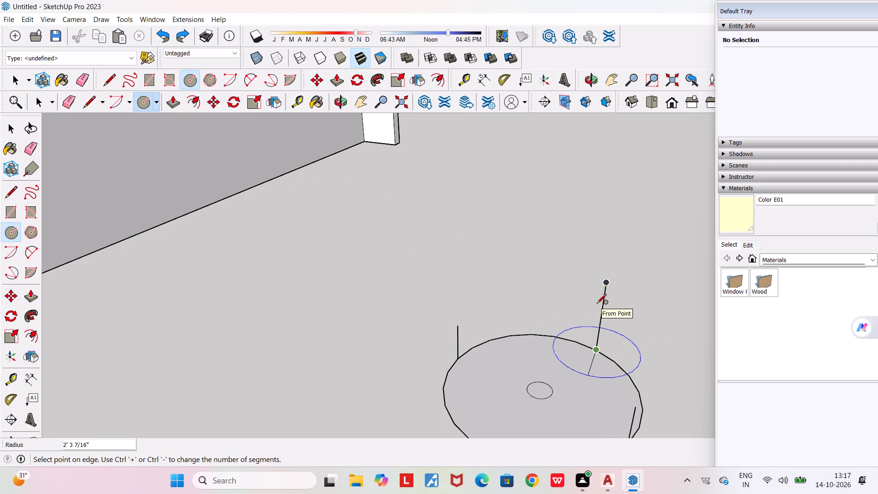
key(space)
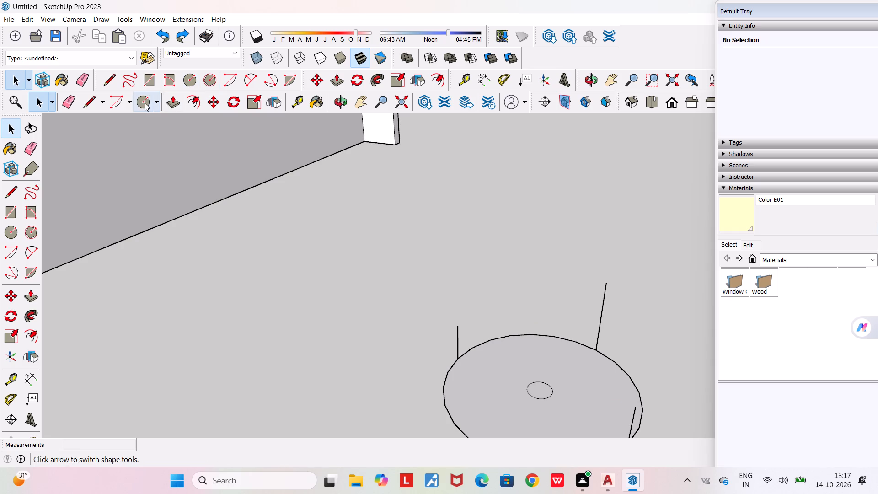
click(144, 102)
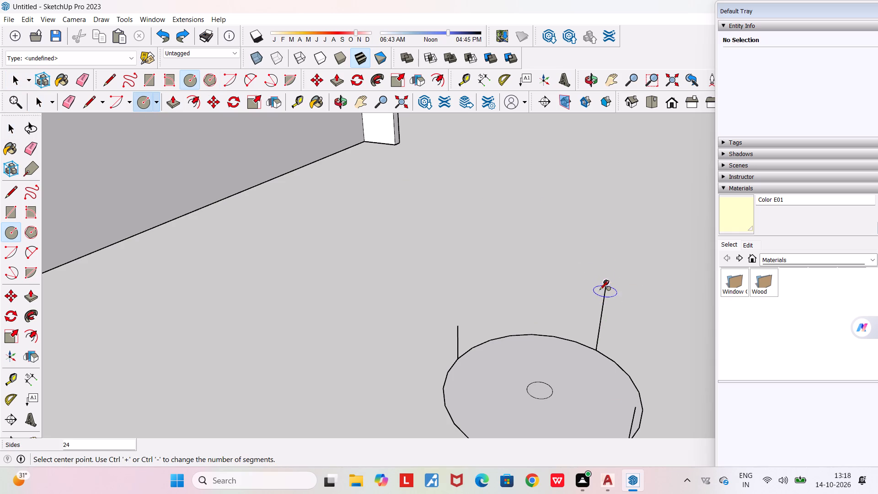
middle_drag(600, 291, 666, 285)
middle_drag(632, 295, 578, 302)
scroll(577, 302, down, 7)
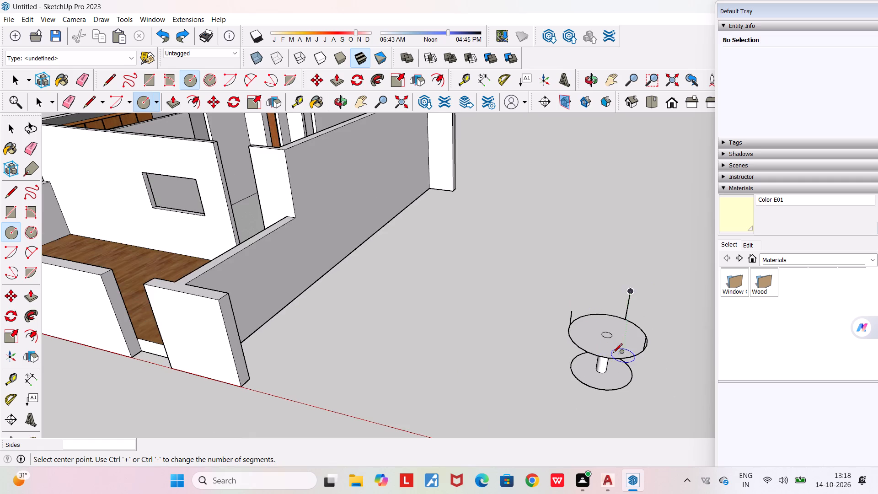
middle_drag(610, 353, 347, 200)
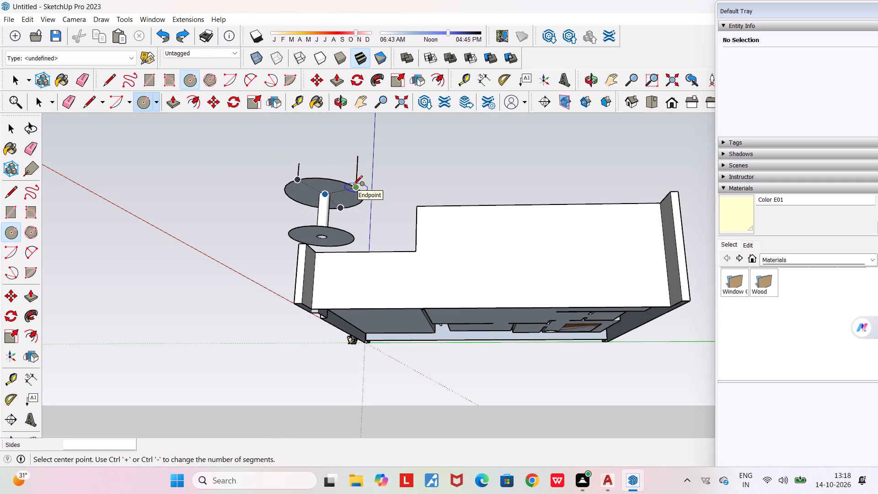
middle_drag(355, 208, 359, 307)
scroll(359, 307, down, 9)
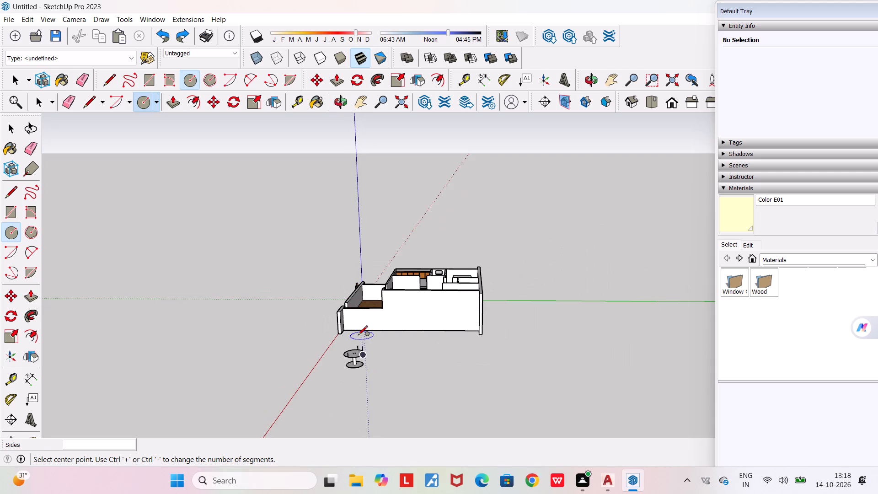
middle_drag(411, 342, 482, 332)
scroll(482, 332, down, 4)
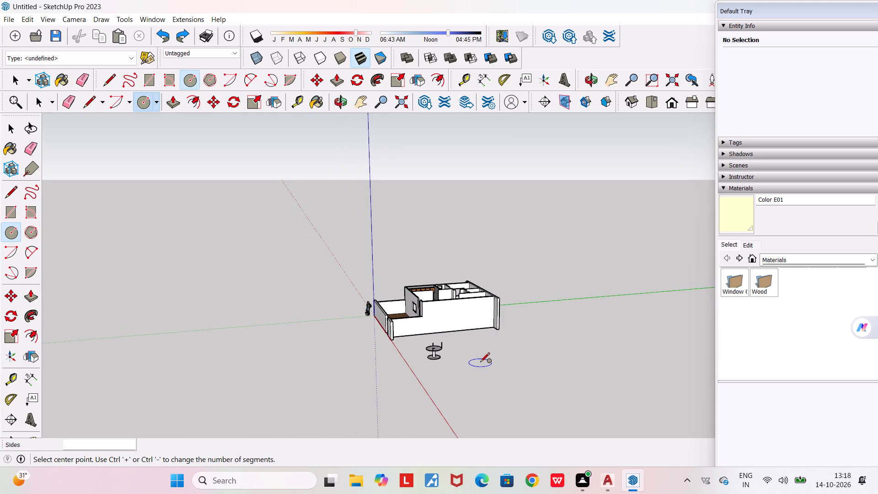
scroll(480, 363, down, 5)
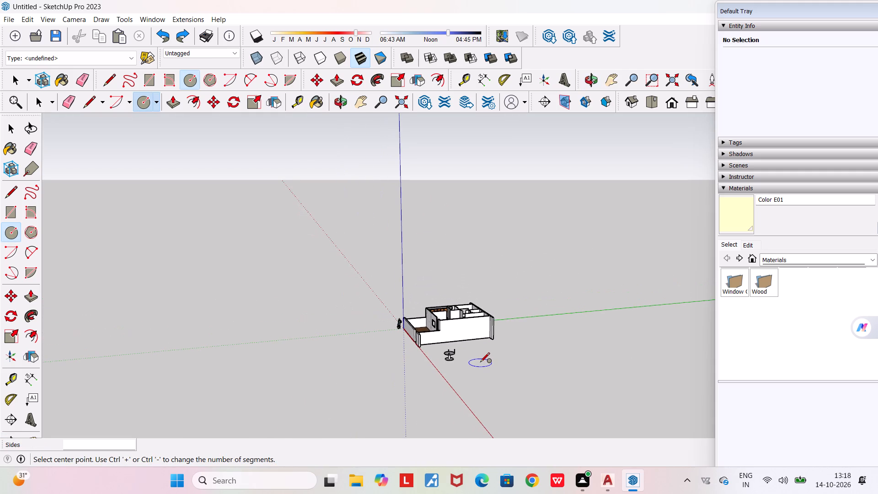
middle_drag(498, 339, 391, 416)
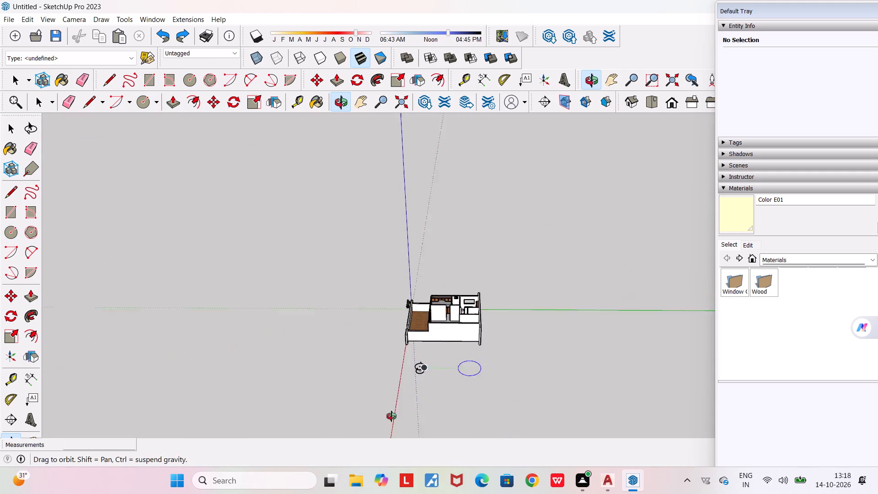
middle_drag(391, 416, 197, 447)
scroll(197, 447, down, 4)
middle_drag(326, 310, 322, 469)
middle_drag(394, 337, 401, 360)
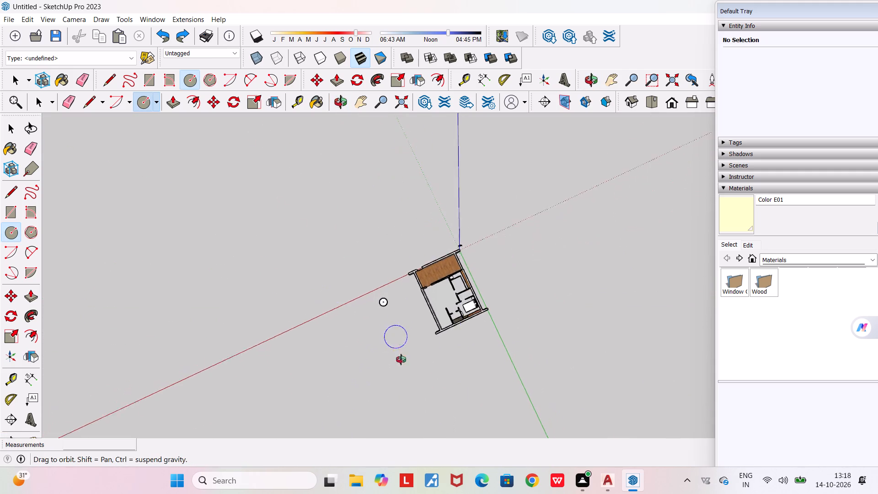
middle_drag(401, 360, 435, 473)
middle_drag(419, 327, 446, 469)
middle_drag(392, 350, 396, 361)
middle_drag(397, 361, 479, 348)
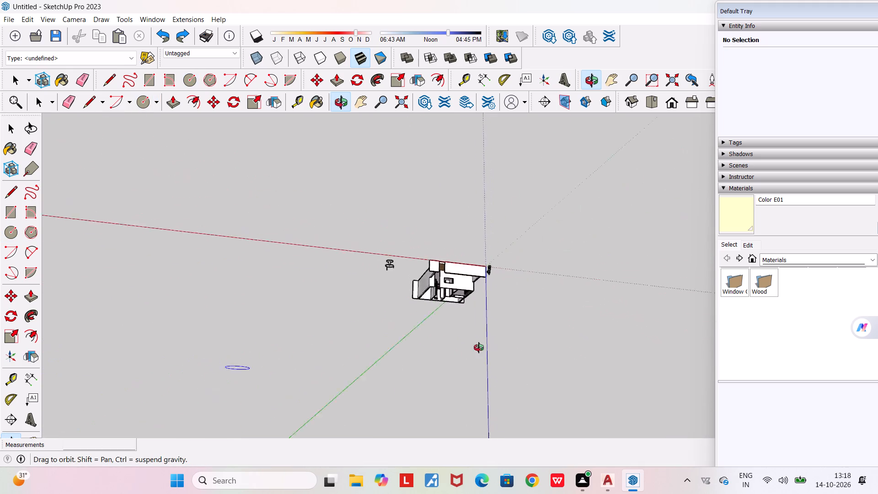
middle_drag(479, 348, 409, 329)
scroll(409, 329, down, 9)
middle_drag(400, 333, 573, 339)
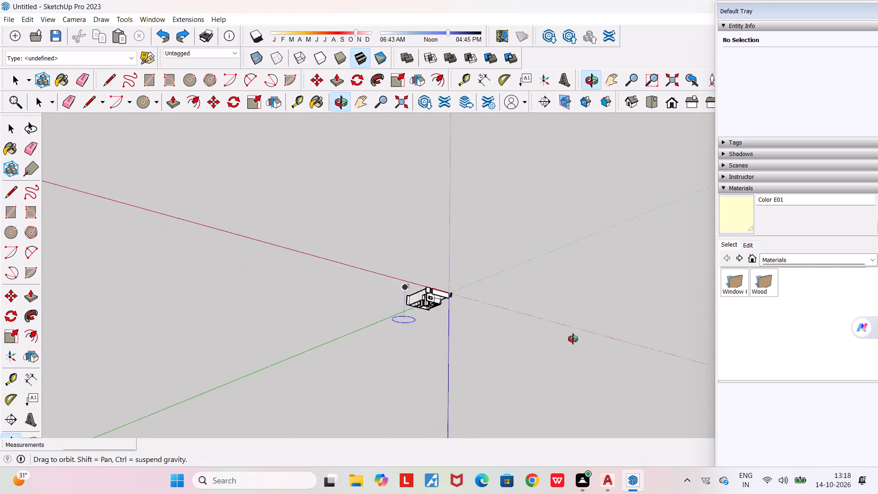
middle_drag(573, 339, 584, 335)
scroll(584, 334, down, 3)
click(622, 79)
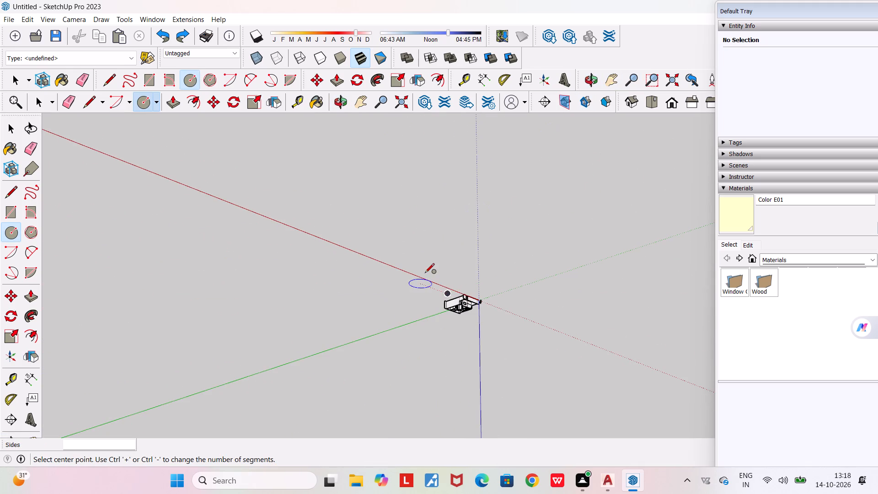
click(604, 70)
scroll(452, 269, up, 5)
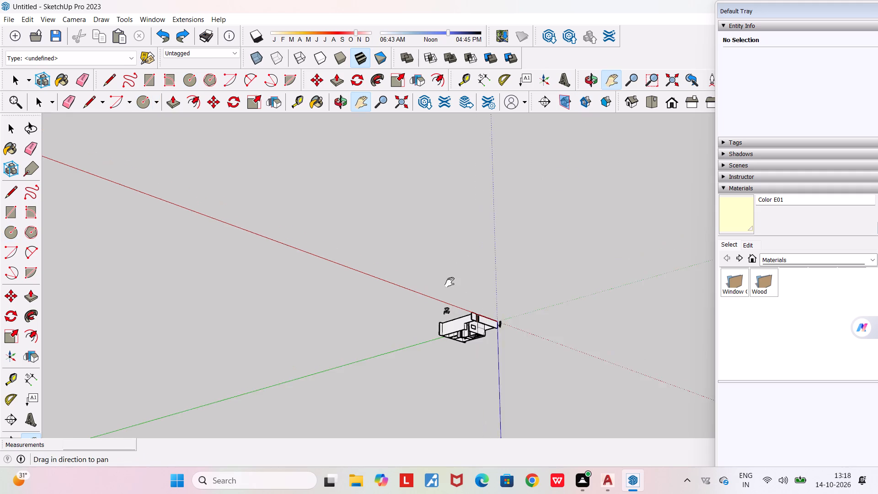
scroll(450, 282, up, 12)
Examine the pedestal piece and its three vertical lines in the front view, the top view and up close.
click(663, 101)
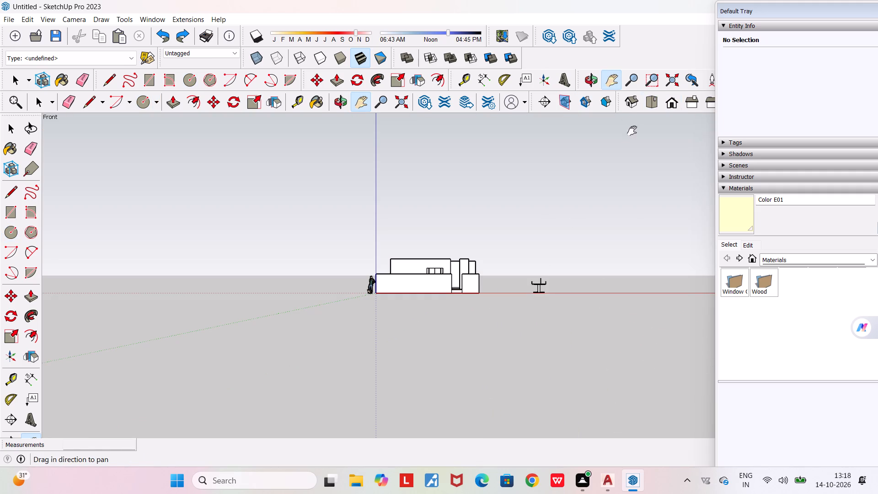
click(653, 104)
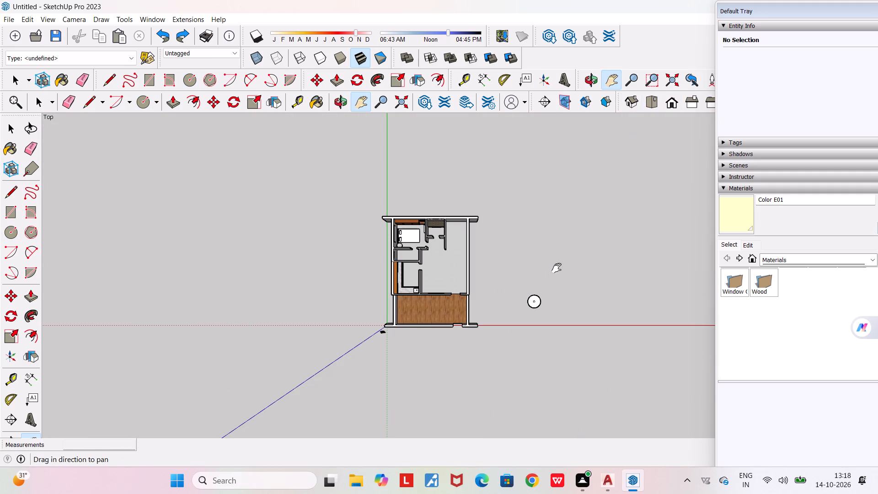
middle_drag(535, 364, 356, 165)
scroll(528, 327, up, 9)
scroll(472, 339, up, 8)
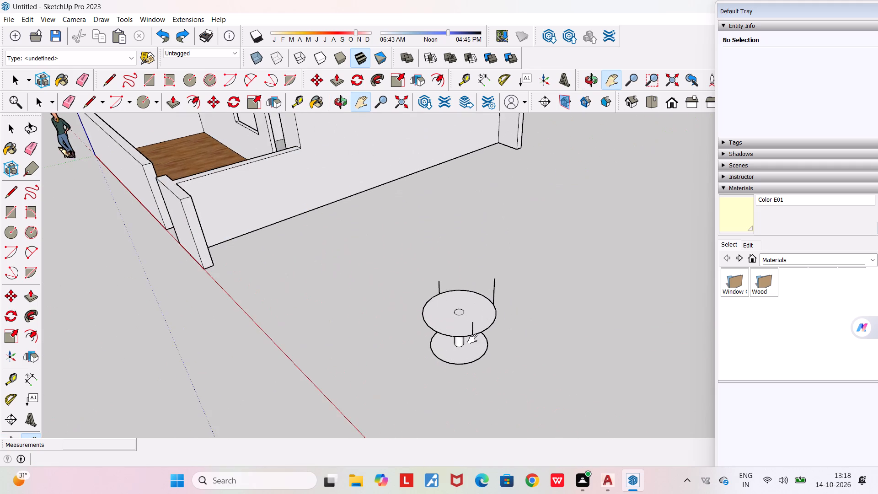
scroll(472, 339, up, 2)
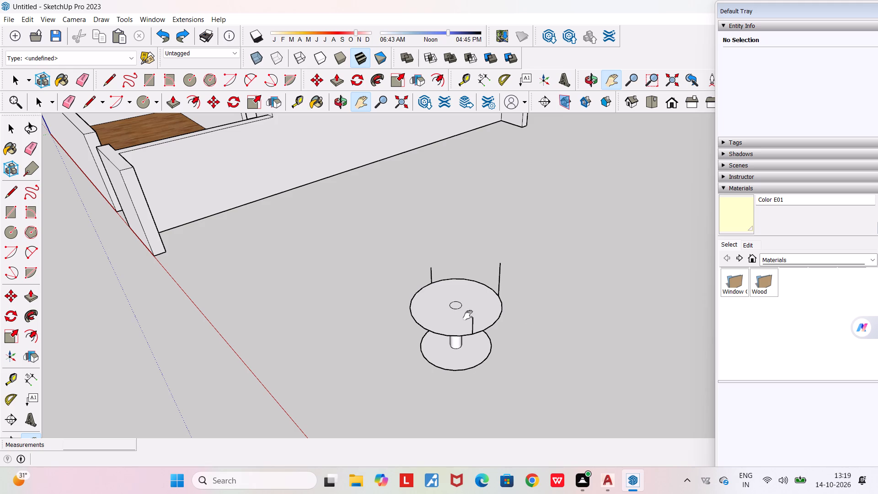
scroll(454, 341, up, 4)
key(space)
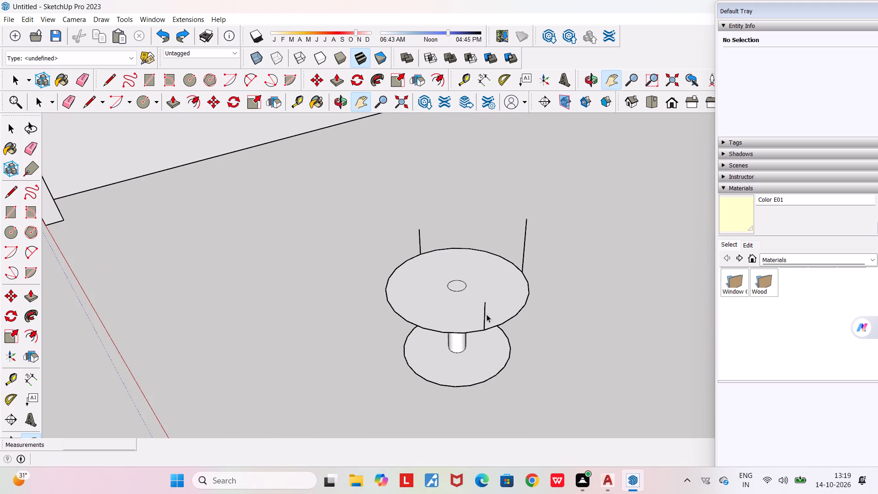
Erase the three vertical lines standing on the upper disc's rim.
key(space)
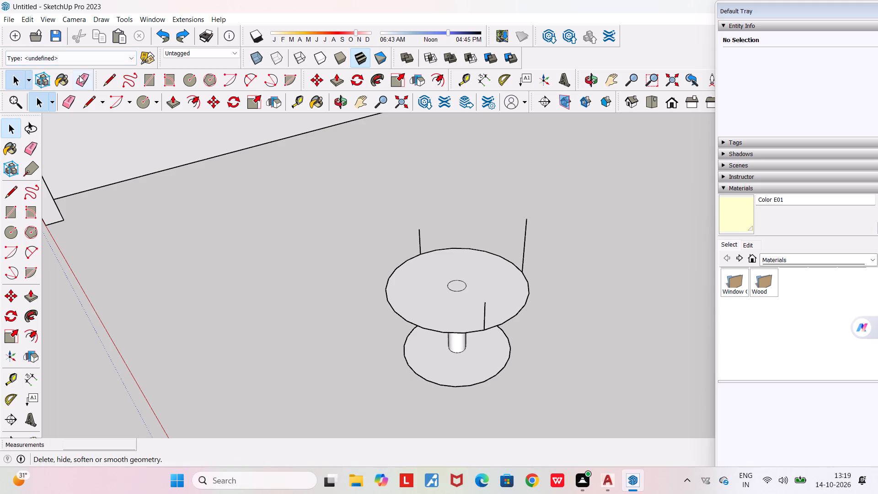
click(83, 84)
drag(421, 235, 440, 232)
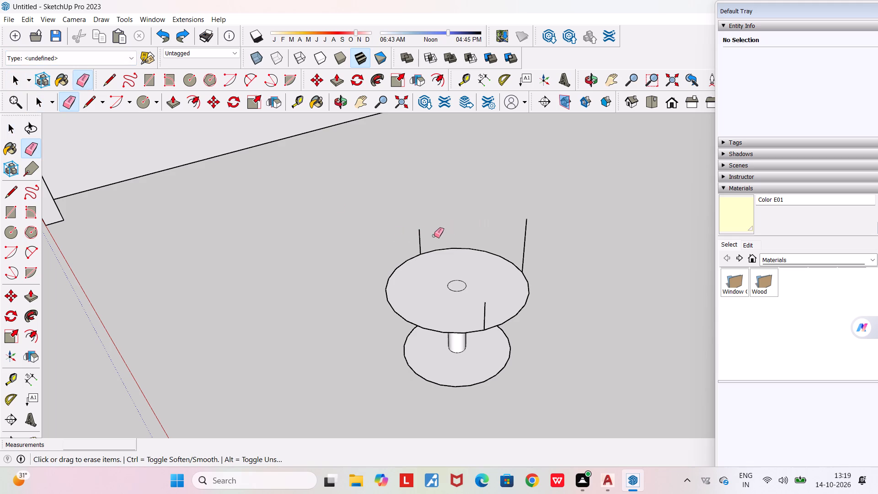
drag(434, 236, 418, 238)
drag(491, 226, 567, 240)
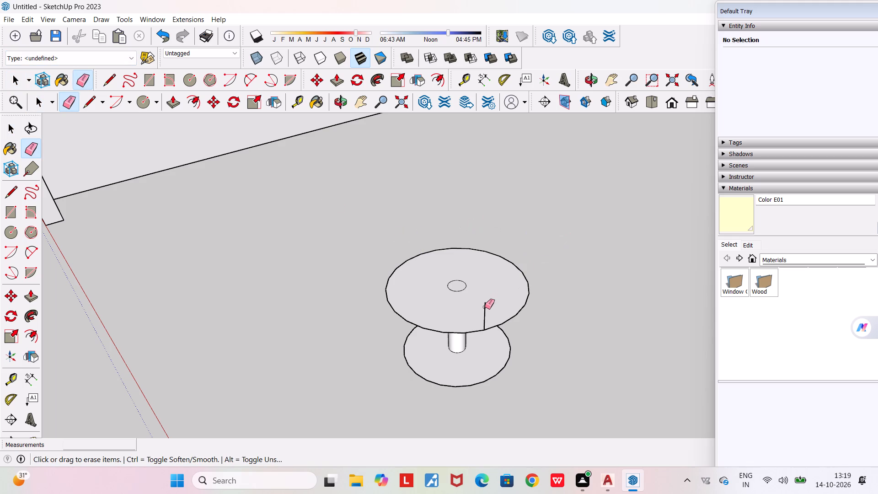
click(487, 312)
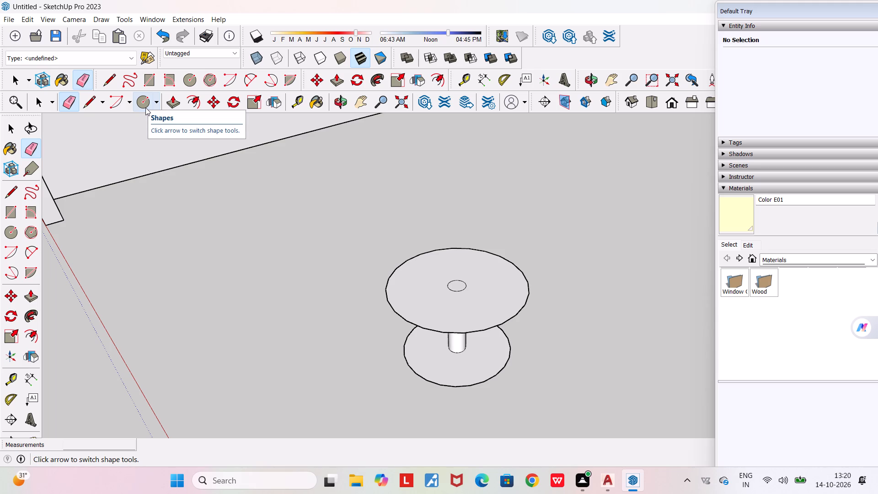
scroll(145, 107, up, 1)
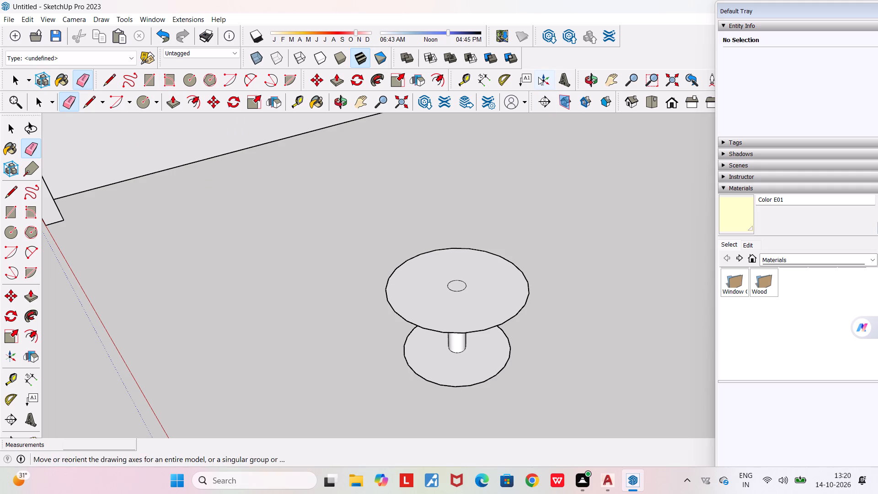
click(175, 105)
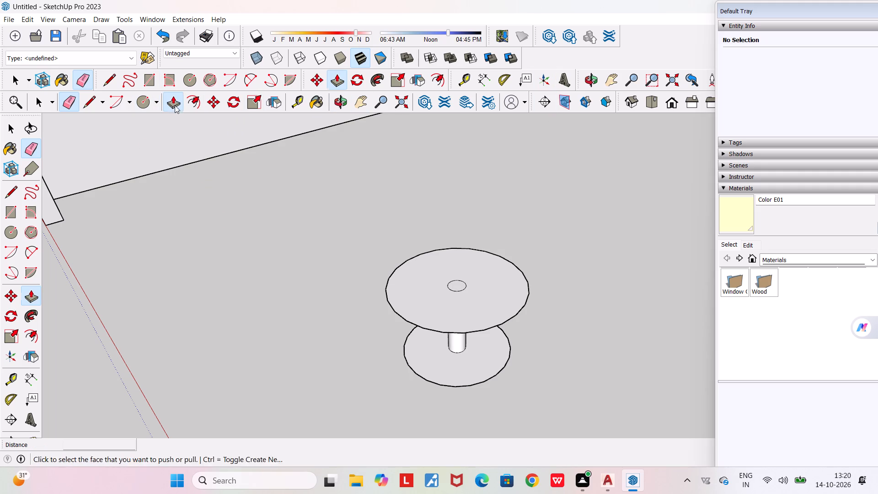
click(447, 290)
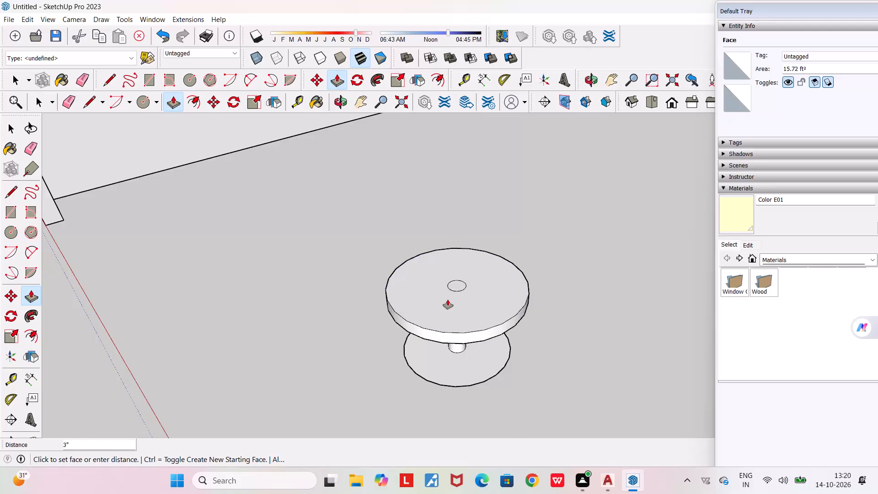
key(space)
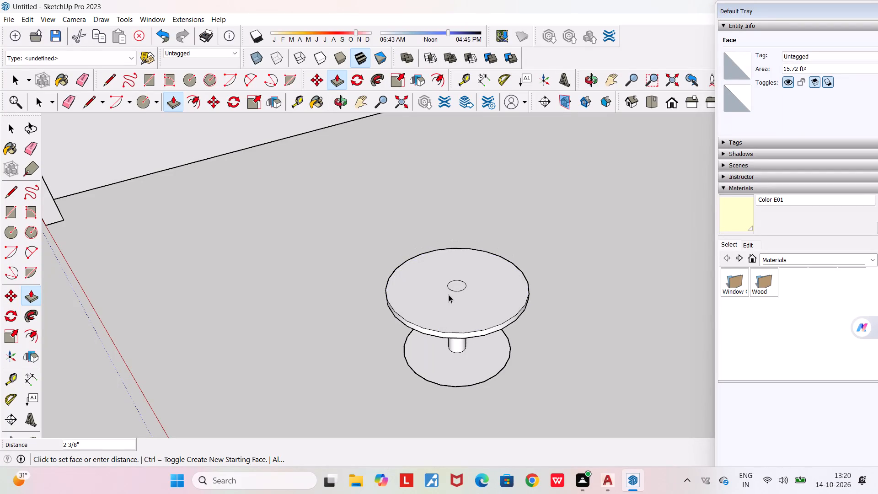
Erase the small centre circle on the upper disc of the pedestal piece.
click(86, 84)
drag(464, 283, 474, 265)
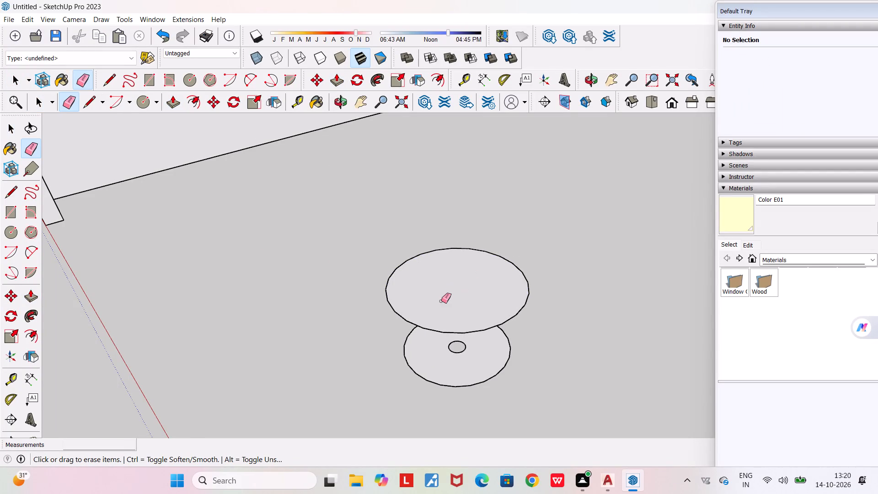
Examine the two discs and the hole in the lower disc from below and from the side.
middle_drag(455, 323, 490, 167)
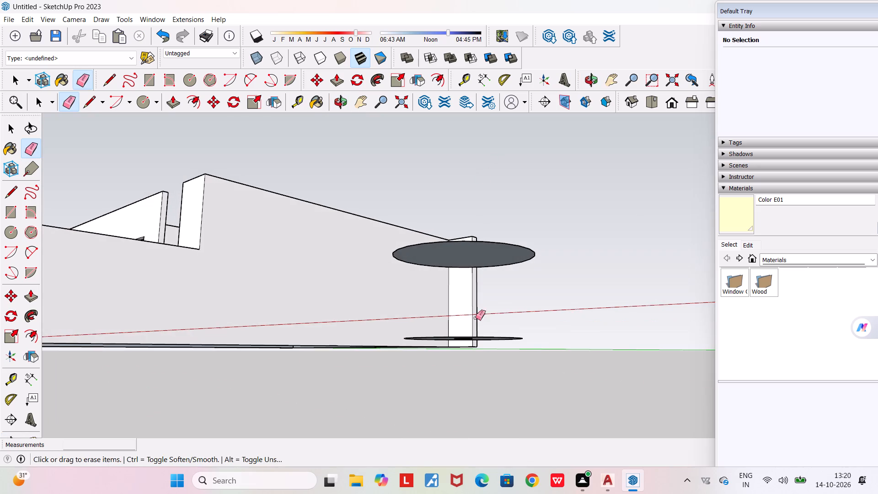
middle_drag(476, 346, 473, 416)
middle_drag(471, 410, 469, 405)
scroll(469, 405, down, 12)
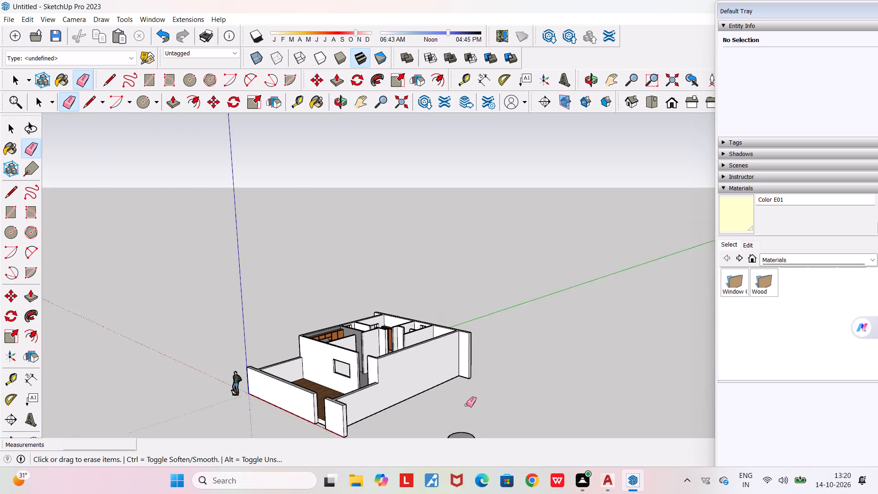
scroll(466, 405, down, 1)
middle_drag(462, 402, 412, 296)
scroll(400, 356, up, 5)
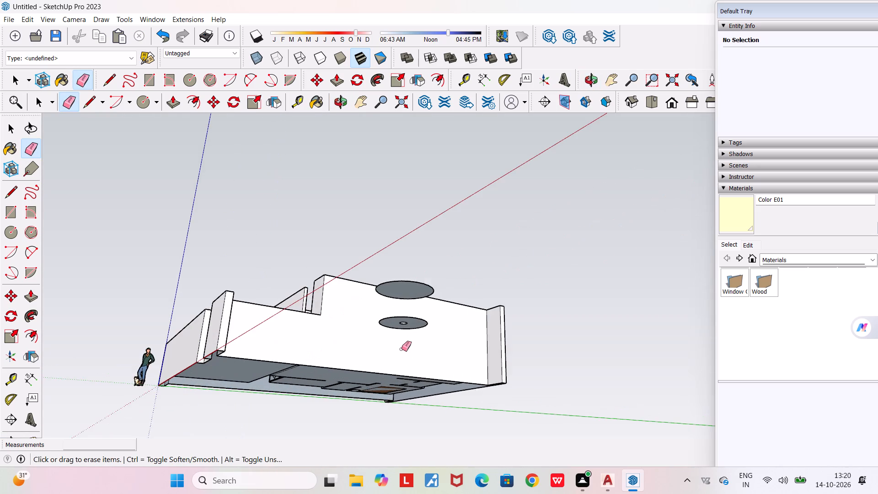
scroll(403, 344, up, 13)
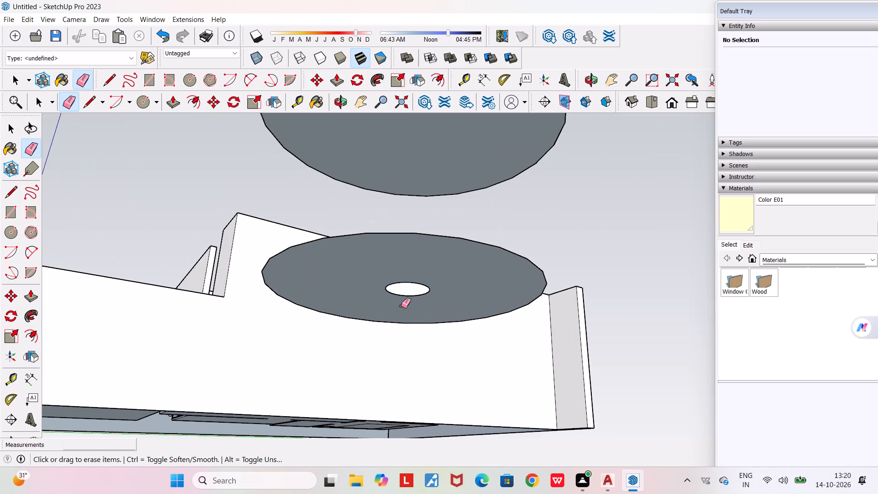
click(403, 288)
key(space)
middle_drag(403, 294, 403, 344)
scroll(403, 344, down, 6)
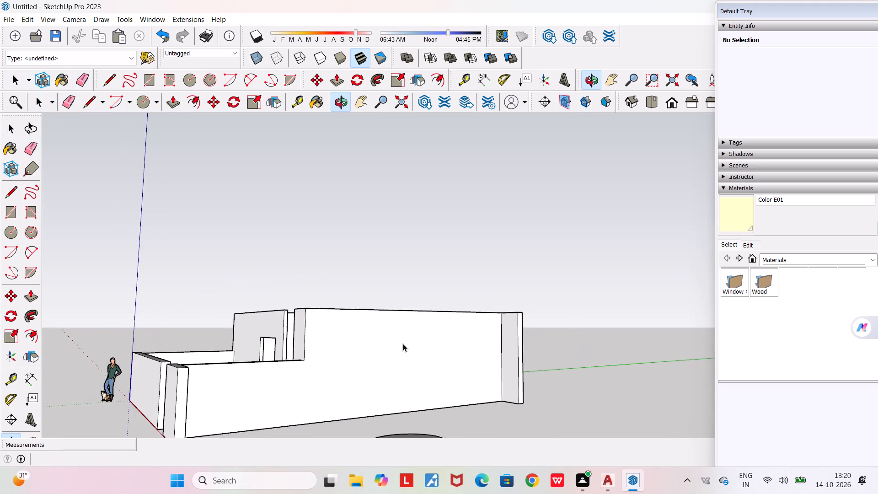
scroll(403, 344, down, 9)
middle_drag(409, 388, 426, 422)
scroll(421, 404, up, 4)
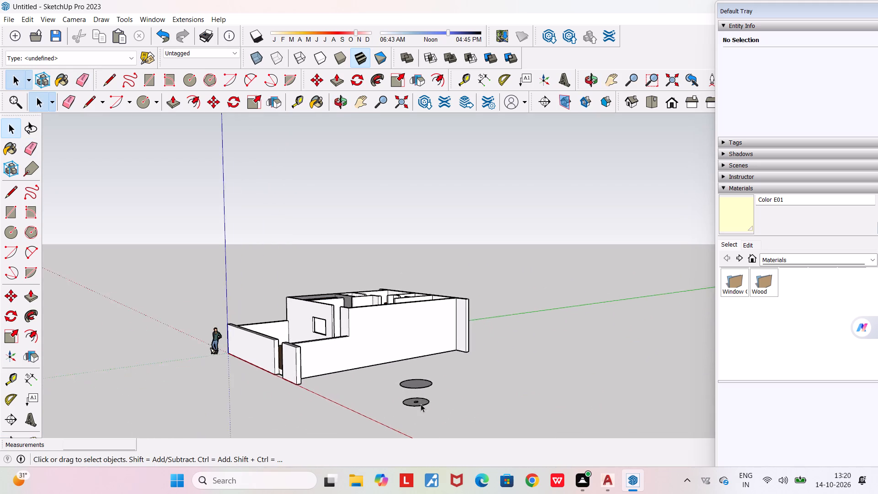
scroll(421, 404, up, 5)
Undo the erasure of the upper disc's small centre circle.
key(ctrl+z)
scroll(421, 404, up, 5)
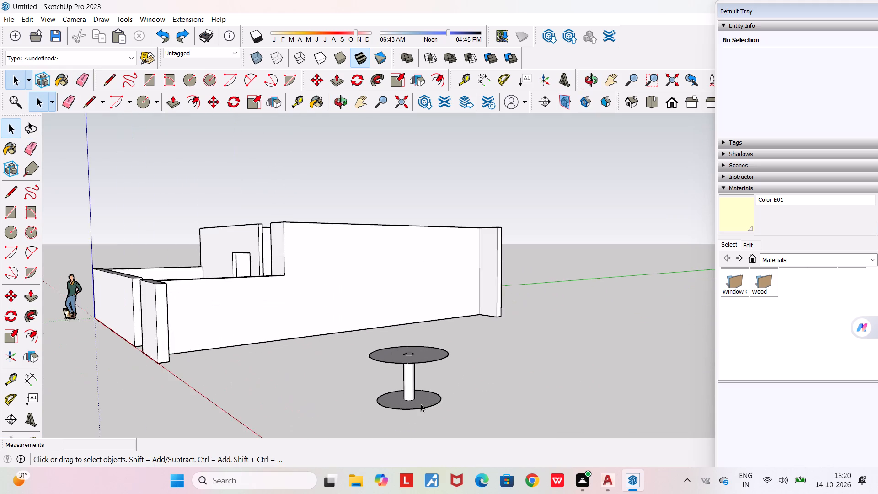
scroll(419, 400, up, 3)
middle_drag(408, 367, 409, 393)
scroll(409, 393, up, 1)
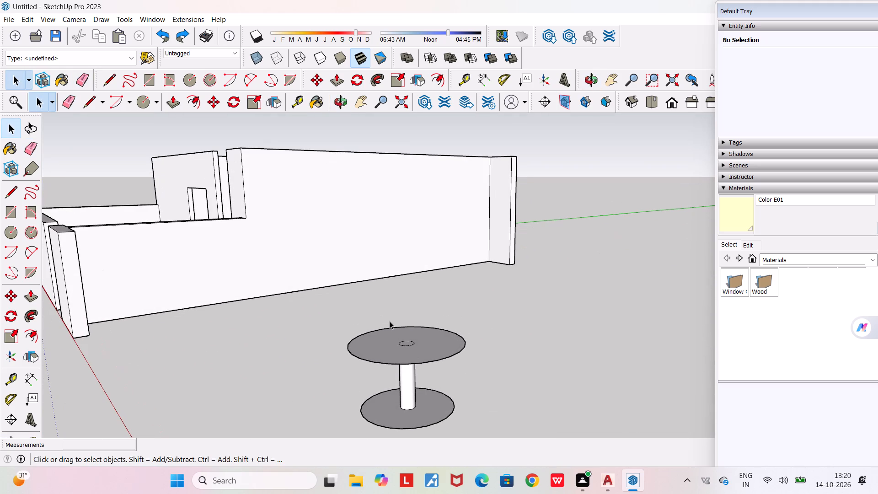
Draw a circle of about 2' 3 3/8" radius from the upper disc's centre out to its rim.
key(space)
middle_drag(418, 350, 418, 407)
scroll(418, 407, down, 4)
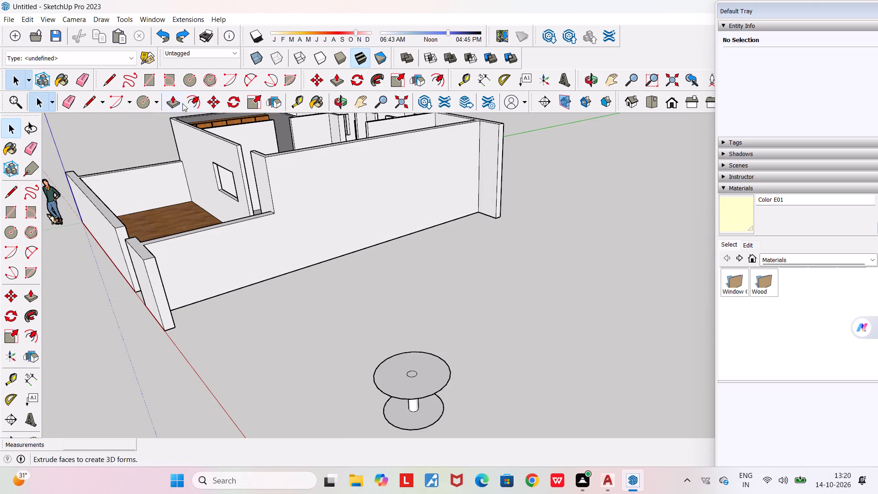
click(136, 103)
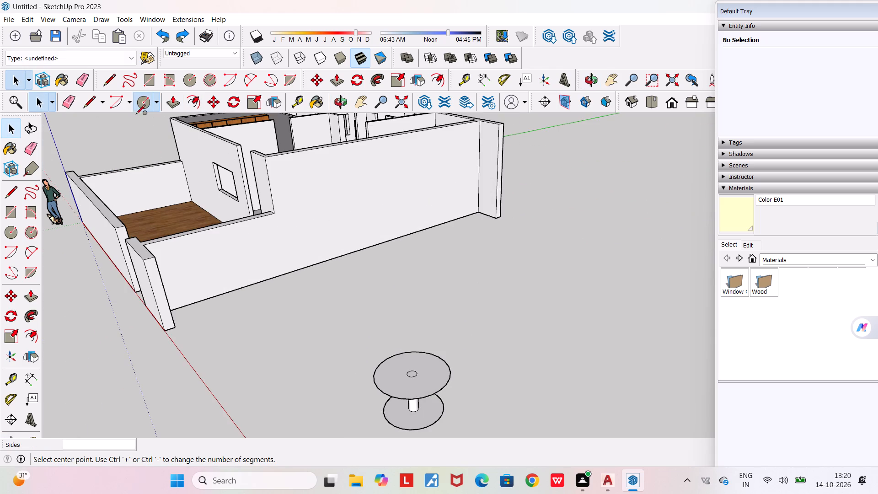
scroll(411, 371, up, 3)
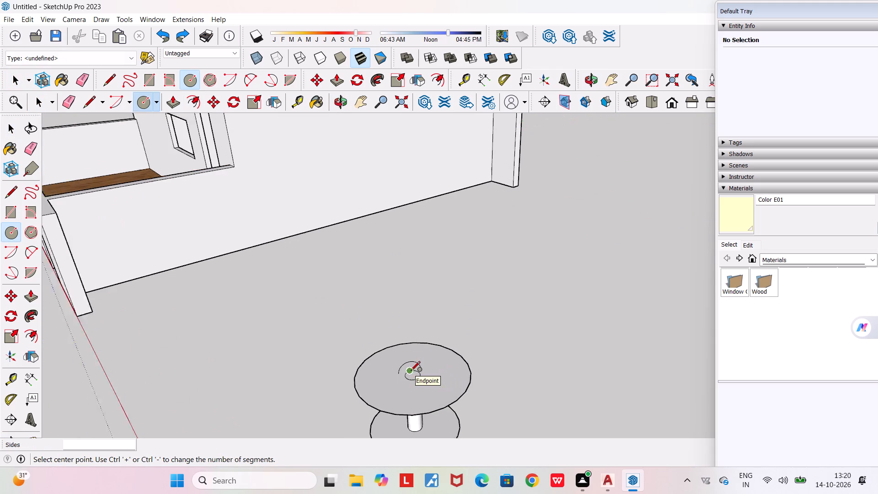
scroll(411, 371, up, 2)
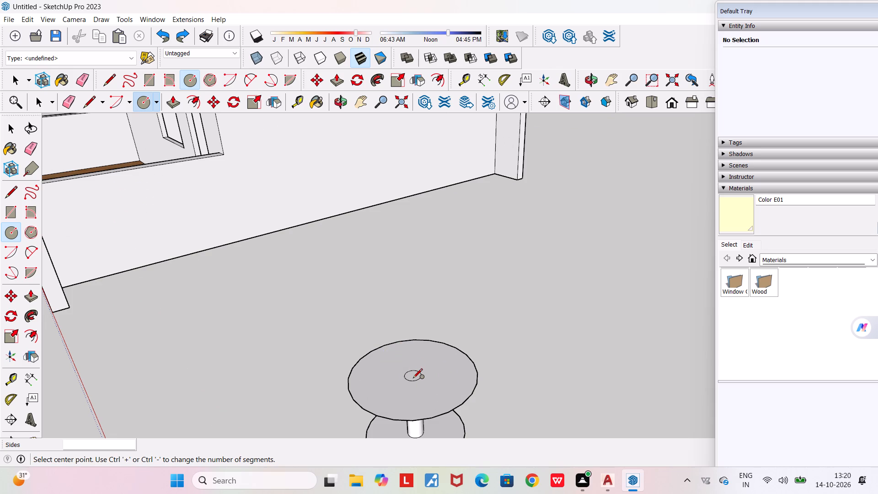
click(412, 376)
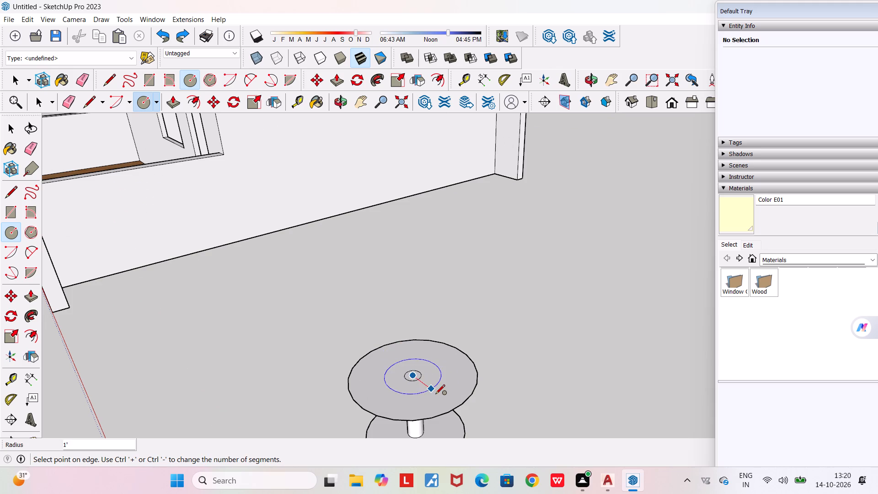
click(438, 414)
key(space)
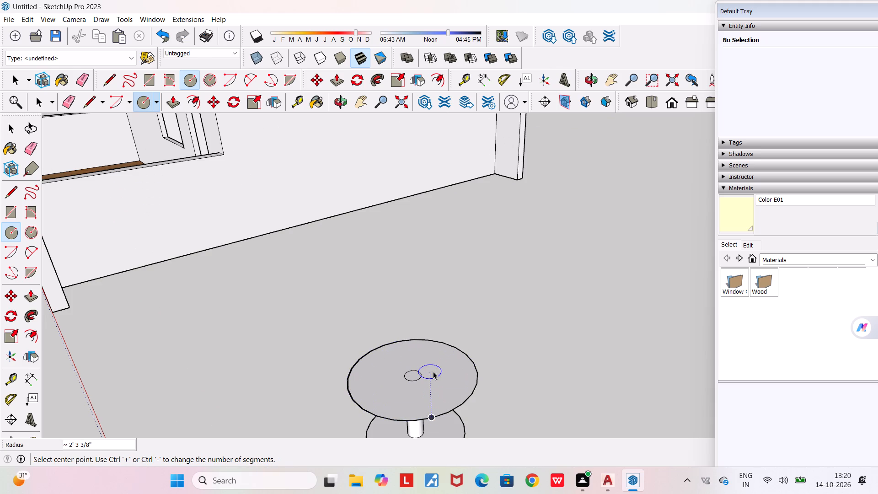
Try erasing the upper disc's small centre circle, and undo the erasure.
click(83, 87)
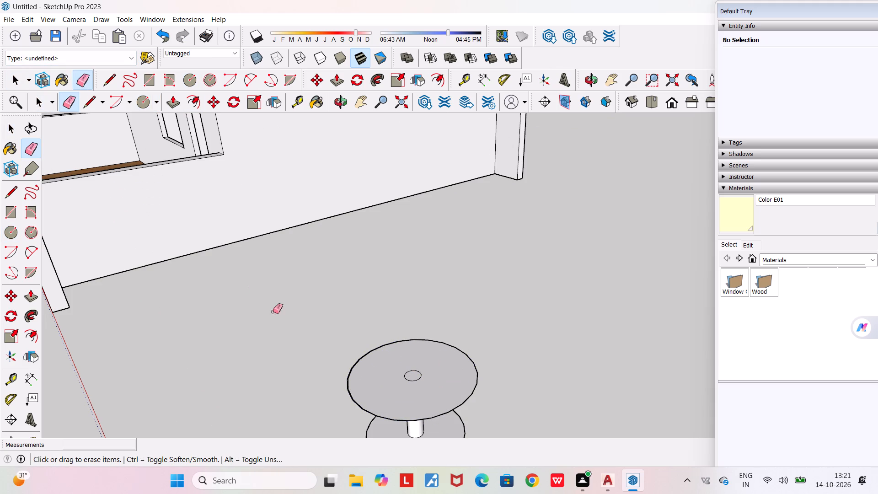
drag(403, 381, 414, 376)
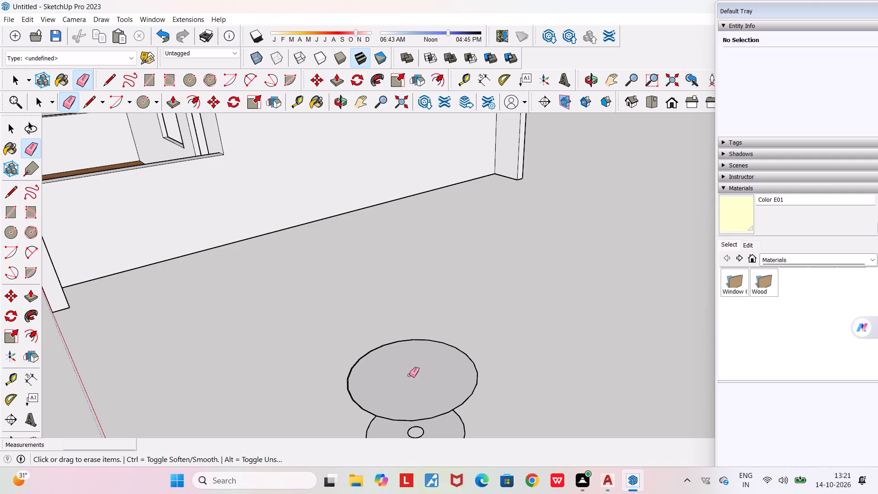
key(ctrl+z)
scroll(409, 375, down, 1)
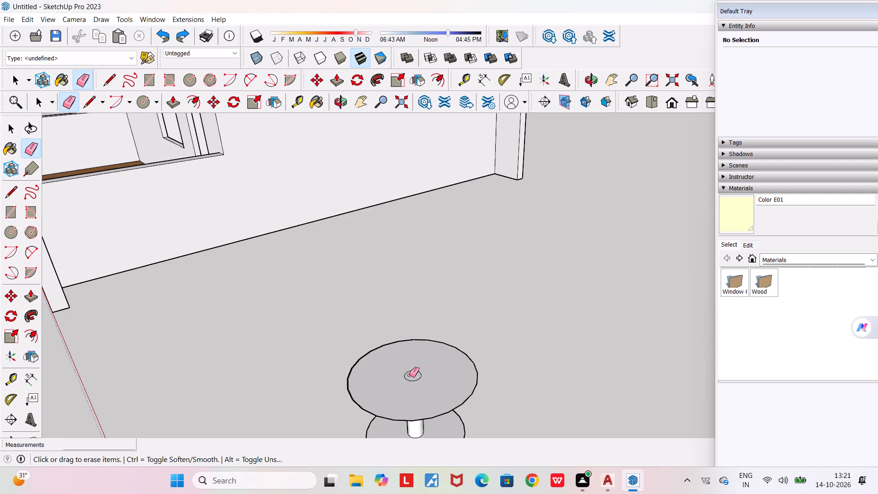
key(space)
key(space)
Examine the upper disc, its double rim and the column below it from above and below.
middle_drag(536, 303, 522, 250)
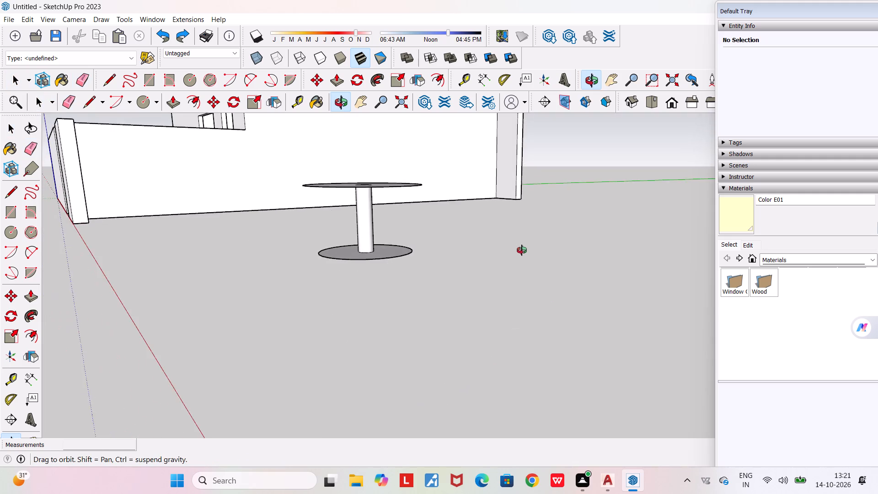
middle_drag(522, 250, 531, 277)
scroll(403, 288, up, 11)
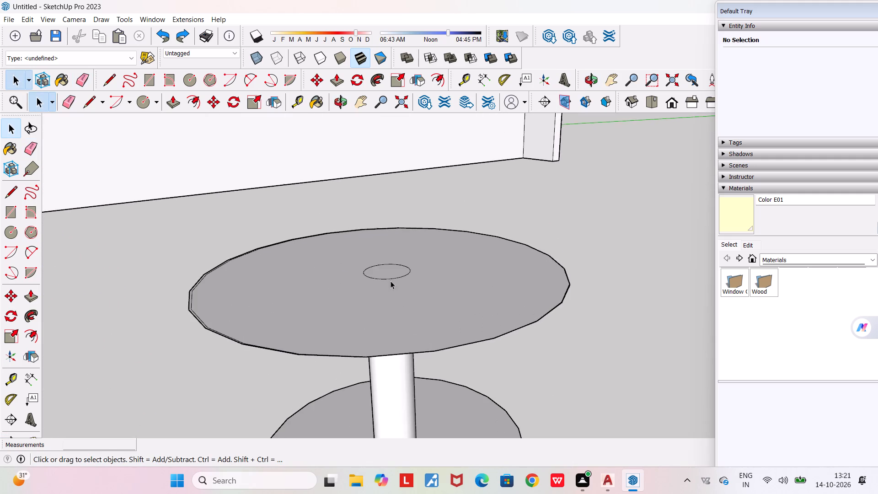
scroll(391, 281, up, 4)
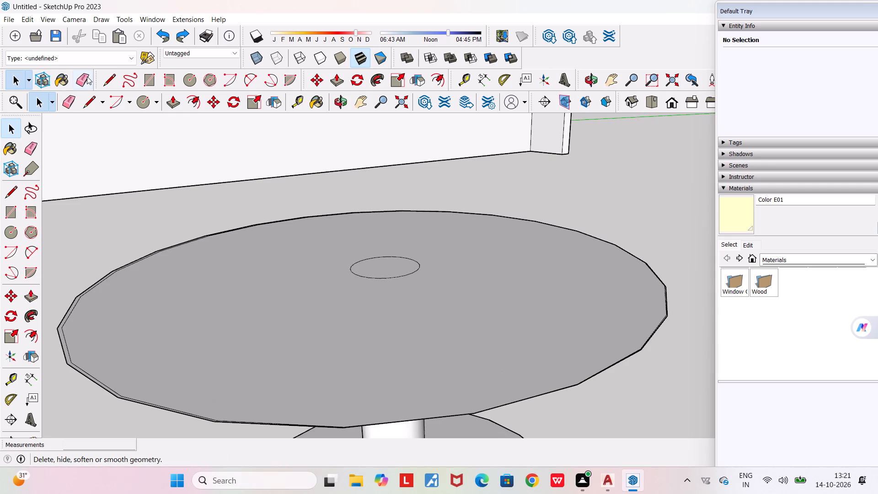
middle_drag(320, 314, 318, 270)
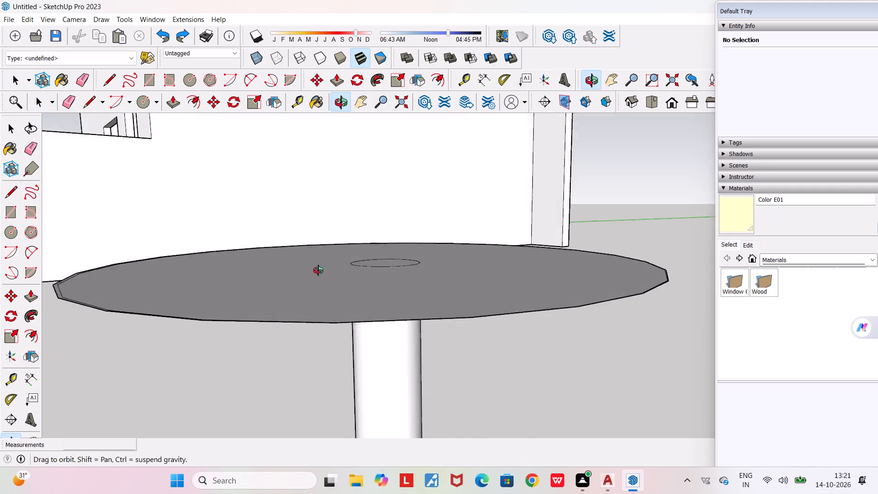
middle_drag(318, 270, 330, 206)
scroll(330, 206, down, 4)
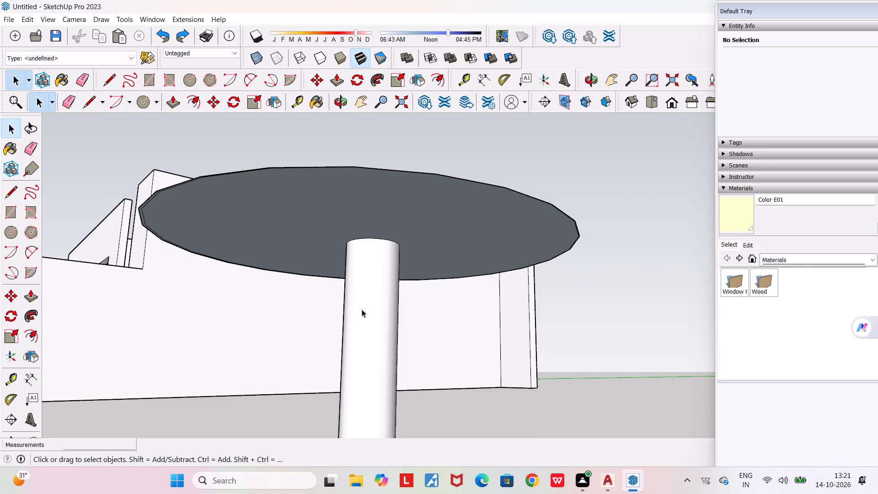
click(362, 309)
middle_drag(364, 298, 358, 444)
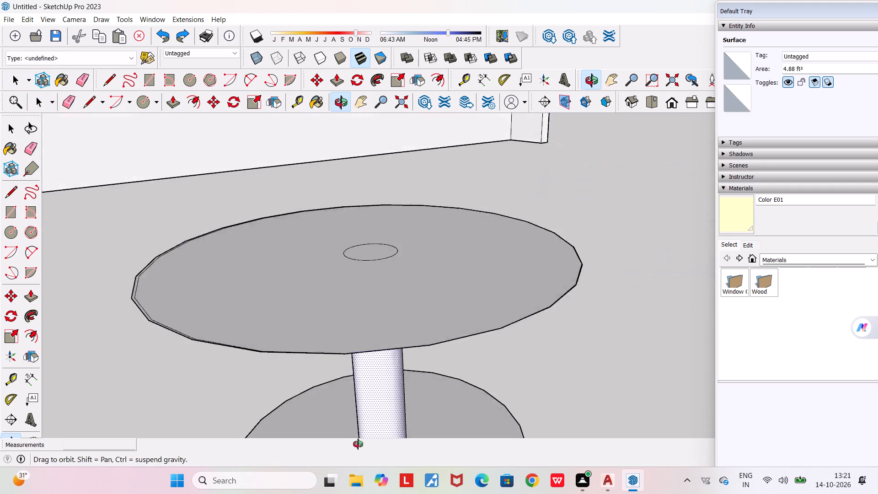
middle_drag(358, 444, 358, 446)
Push the small centre circle of the upper disc inward about 7/16".
click(172, 103)
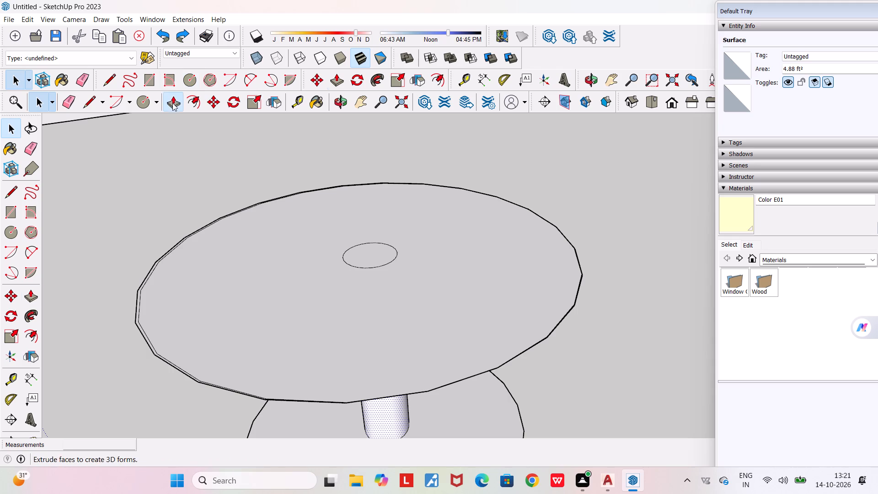
click(374, 248)
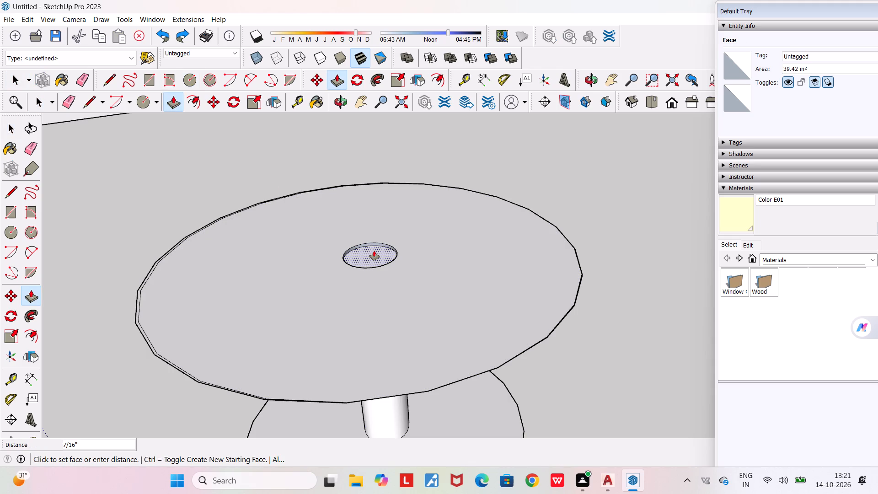
click(374, 251)
scroll(375, 212, up, 5)
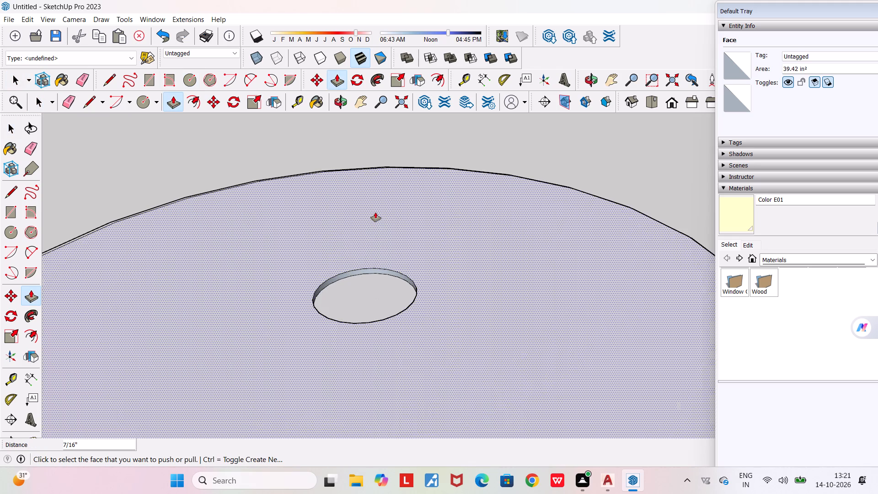
Draw a circle of about 3 9/16" radius over the recess opening at the upper disc's centre.
click(142, 105)
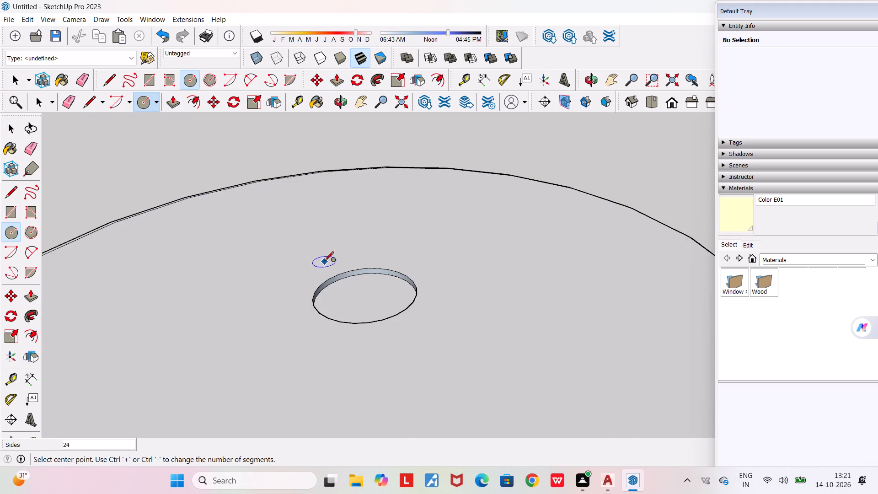
click(369, 291)
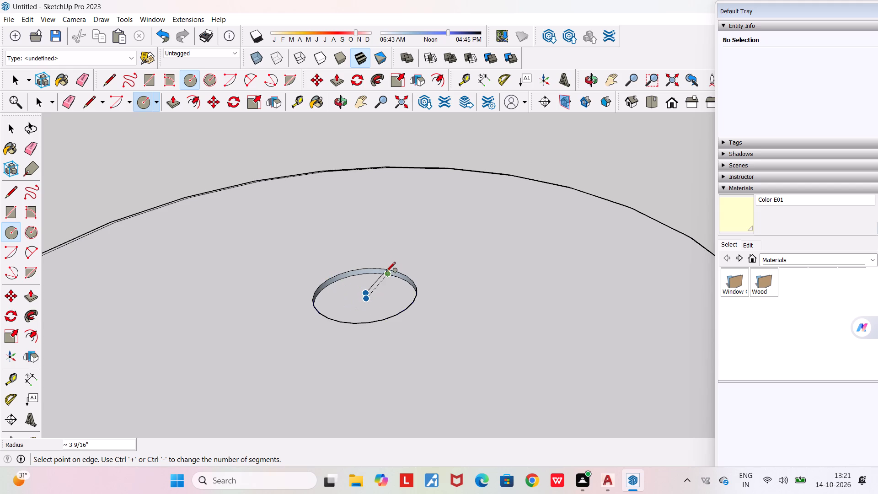
click(357, 322)
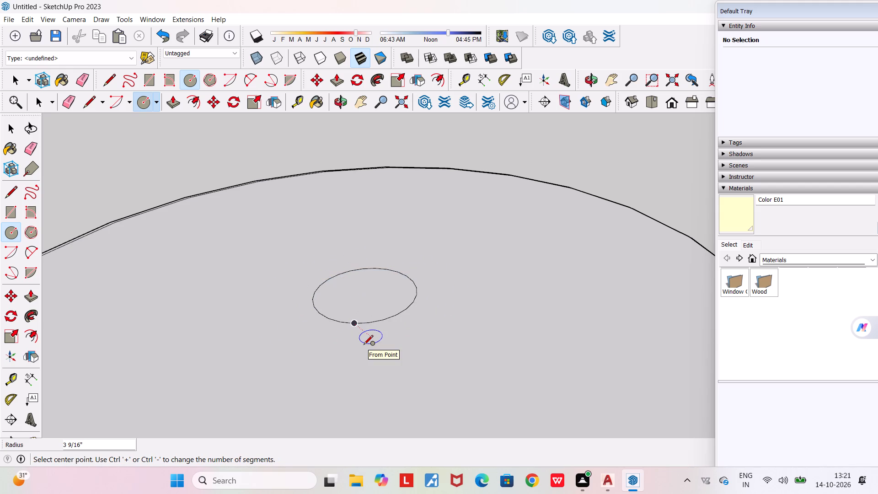
Erase the small circle outline at the upper disc's centre.
key(space)
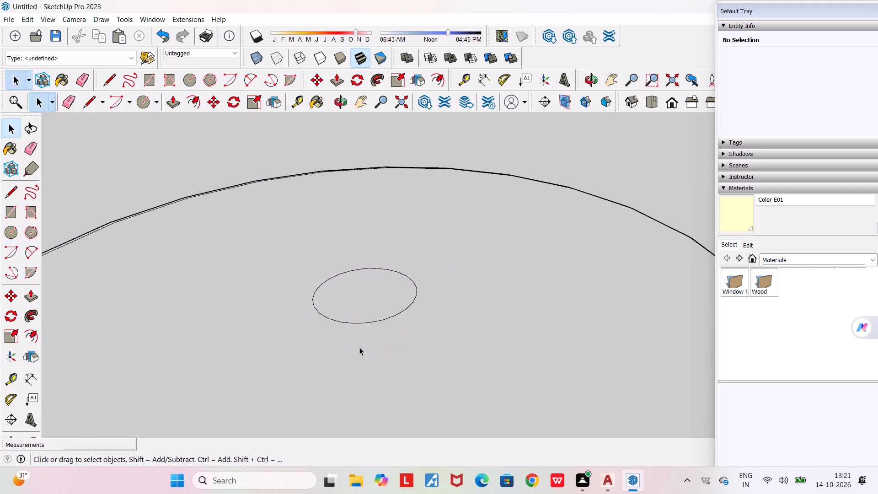
key(e)
drag(357, 300, 344, 353)
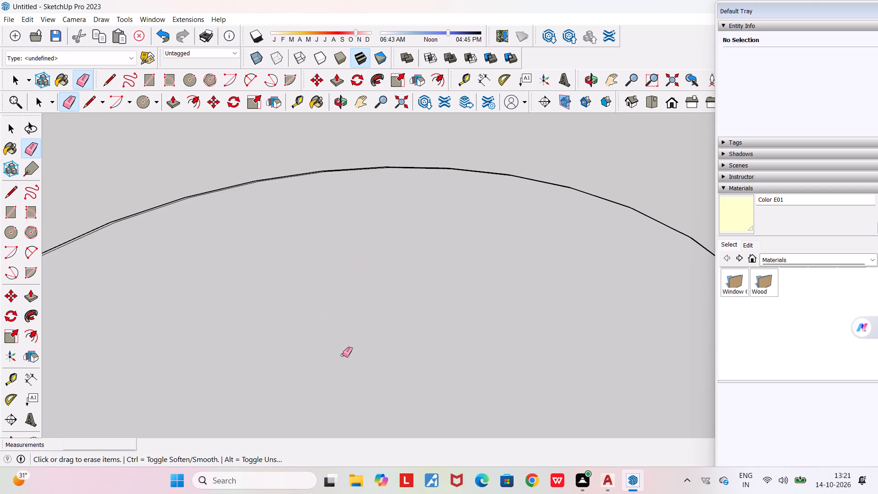
Examine the round pedestal piece and its position beside the apartment from several angles.
scroll(343, 355, down, 9)
scroll(345, 251, down, 5)
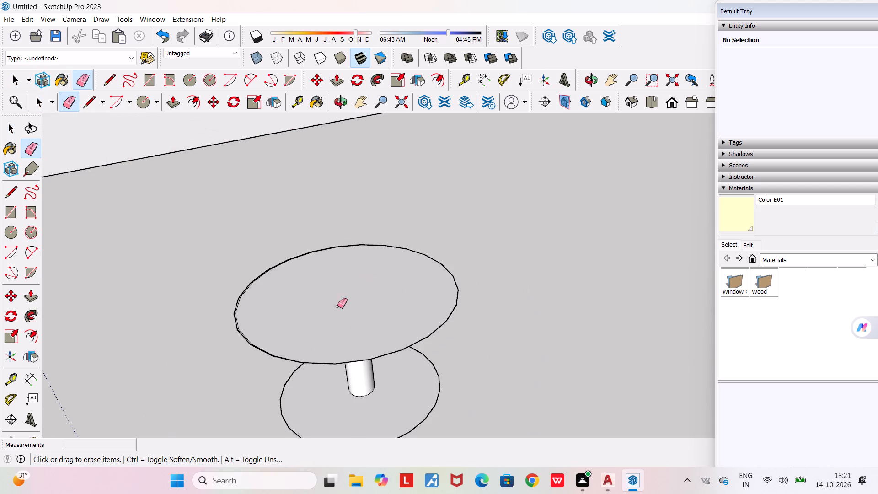
middle_drag(333, 340, 380, 237)
scroll(380, 237, down, 4)
middle_drag(362, 267, 358, 314)
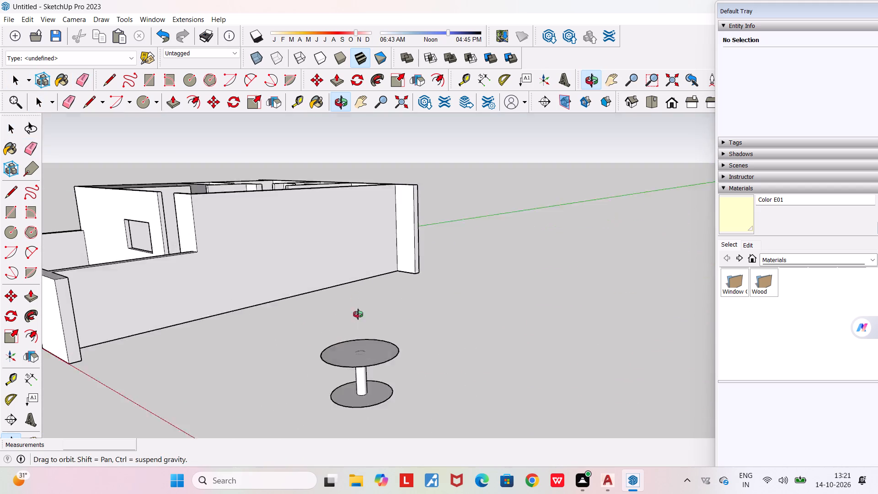
middle_drag(358, 314, 367, 356)
scroll(367, 355, down, 9)
key(space)
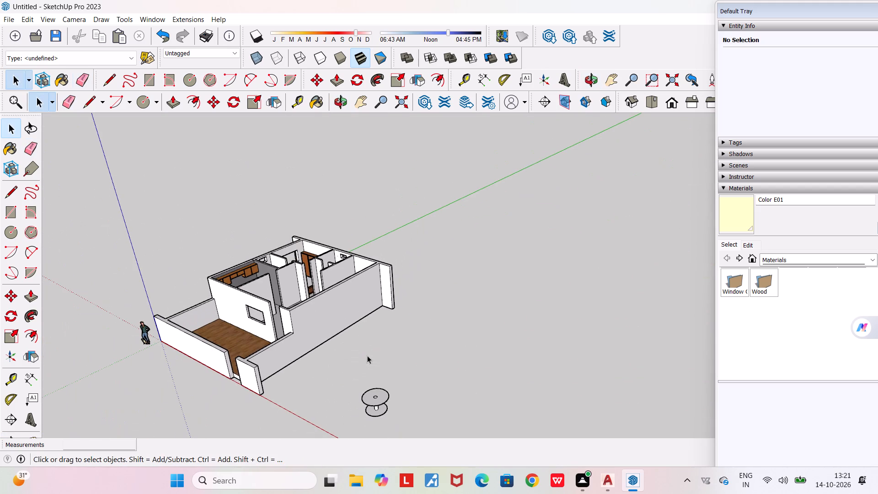
middle_drag(410, 428, 461, 397)
Push/Pull the thin rim strip around part of the upper disc up about 1' 8" as a curved backrest wall.
scroll(430, 390, up, 10)
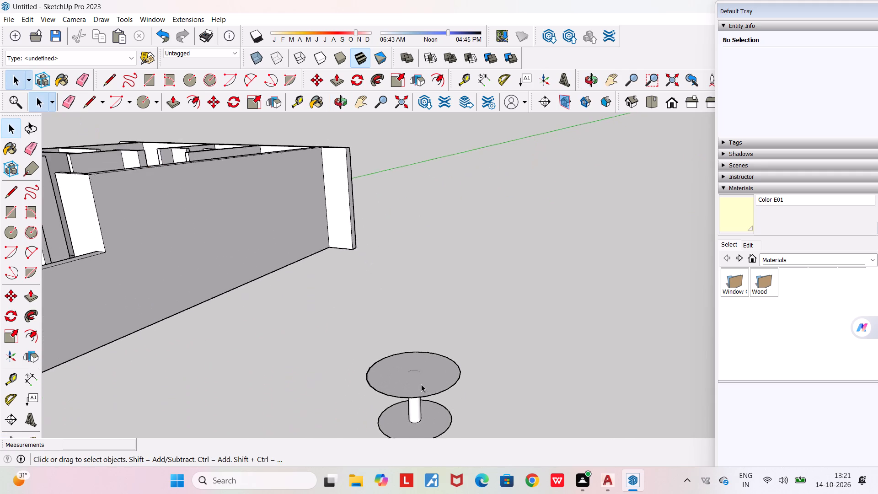
scroll(421, 384, up, 14)
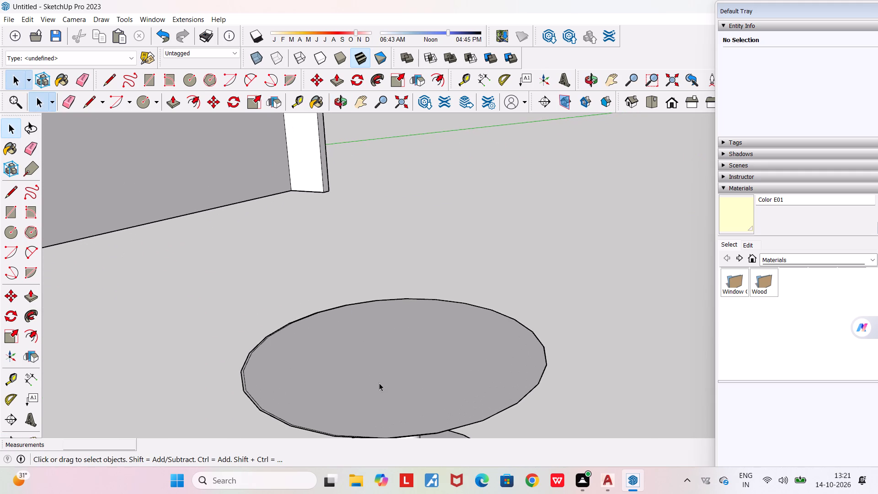
scroll(261, 434, up, 9)
scroll(262, 390, down, 4)
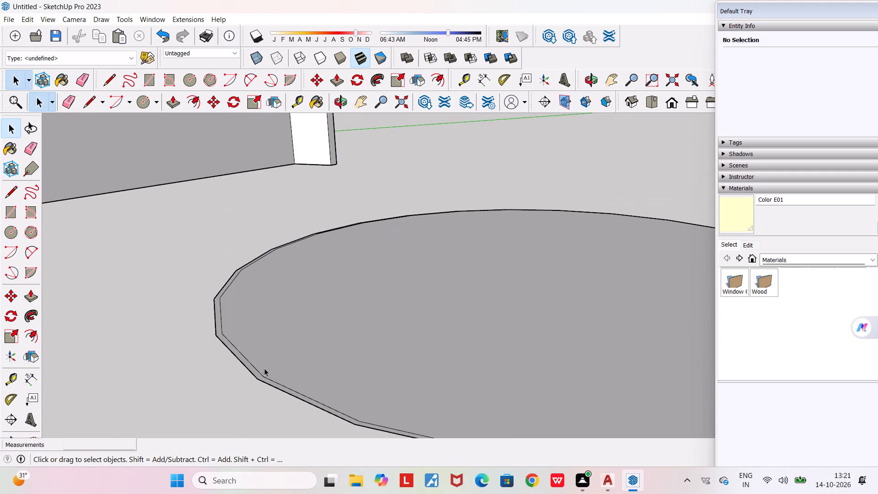
scroll(260, 363, up, 3)
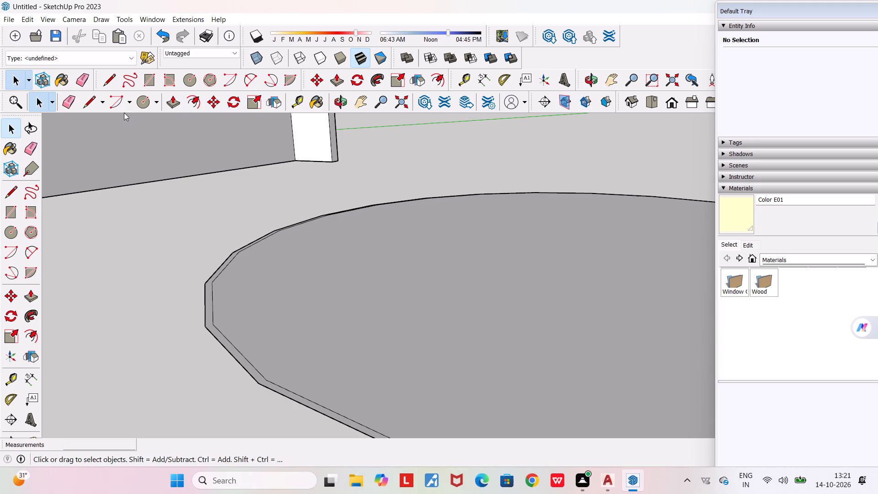
click(171, 101)
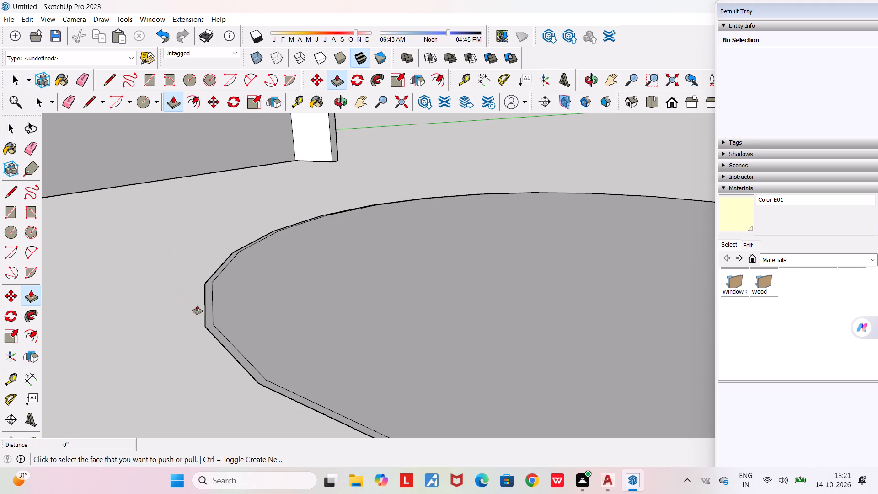
click(209, 319)
scroll(194, 259, down, 7)
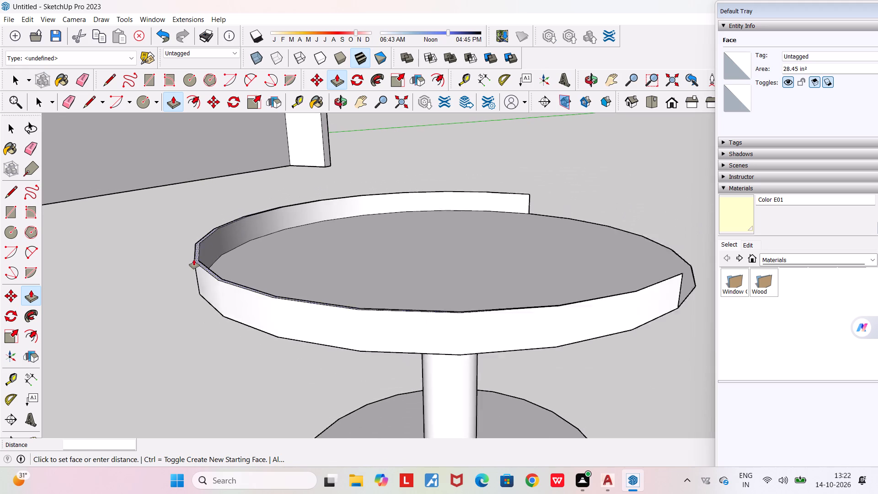
scroll(194, 259, down, 5)
middle_drag(194, 259, 0, 283)
scroll(0, 285, down, 4)
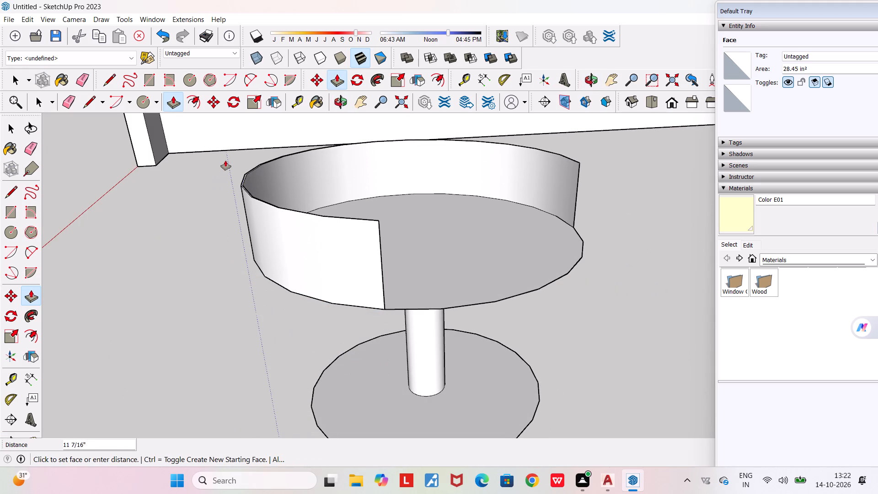
middle_drag(225, 161, 48, 204)
scroll(48, 204, down, 4)
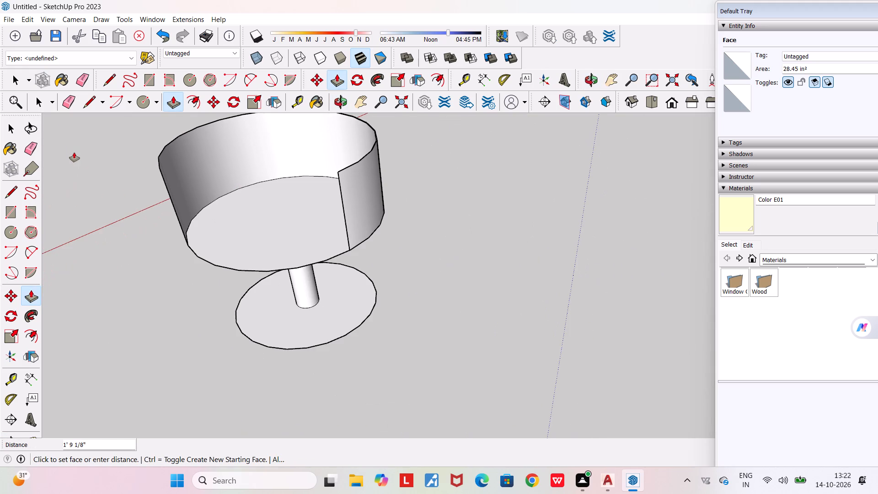
click(74, 161)
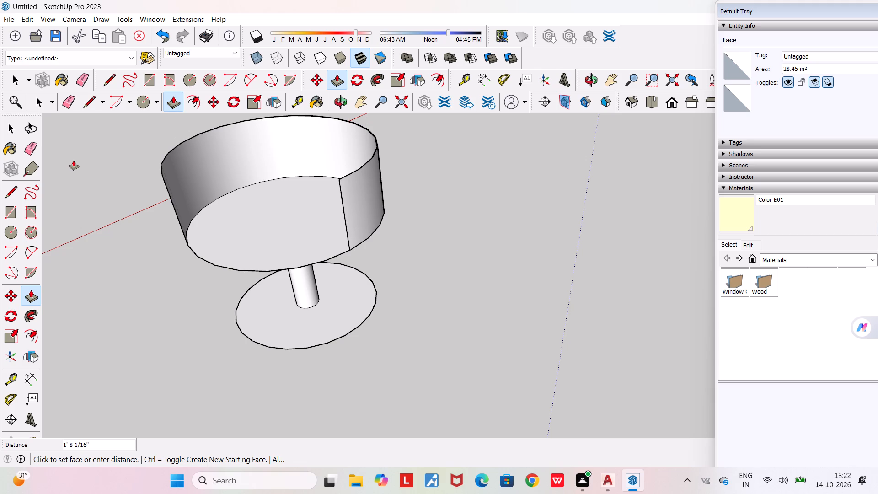
middle_drag(323, 257, 368, 247)
scroll(368, 247, down, 5)
key(space)
key(space)
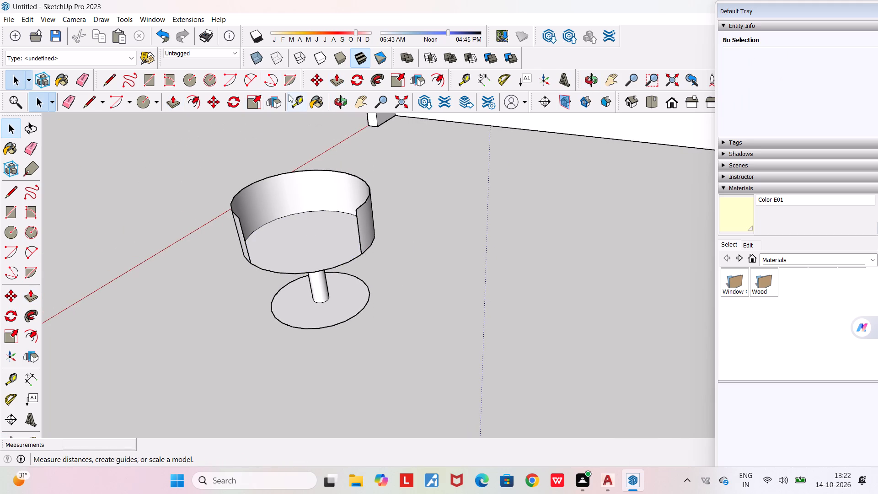
Raise the upper disc's face inside the curved wall by about 7 9/16" with Push/Pull.
click(165, 103)
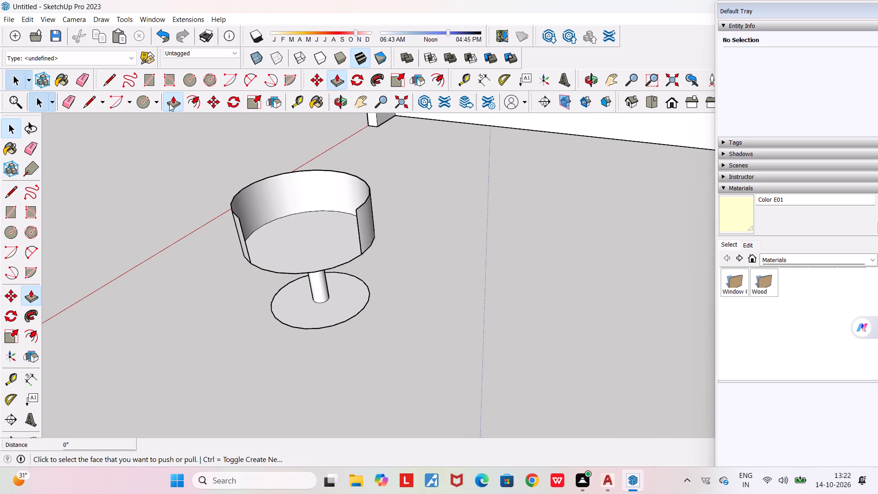
click(296, 235)
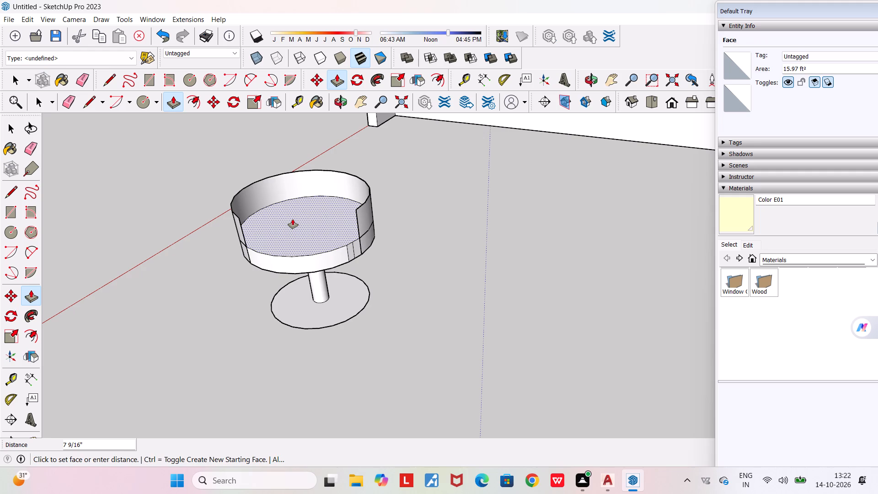
click(293, 219)
key(space)
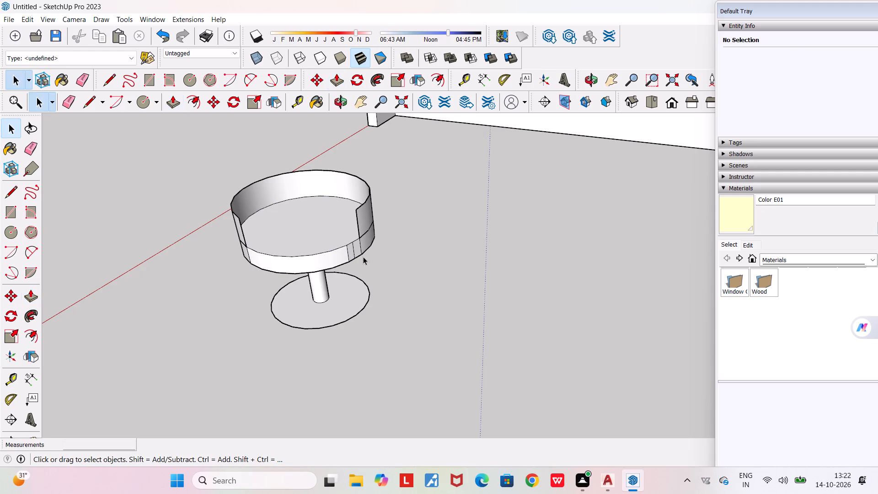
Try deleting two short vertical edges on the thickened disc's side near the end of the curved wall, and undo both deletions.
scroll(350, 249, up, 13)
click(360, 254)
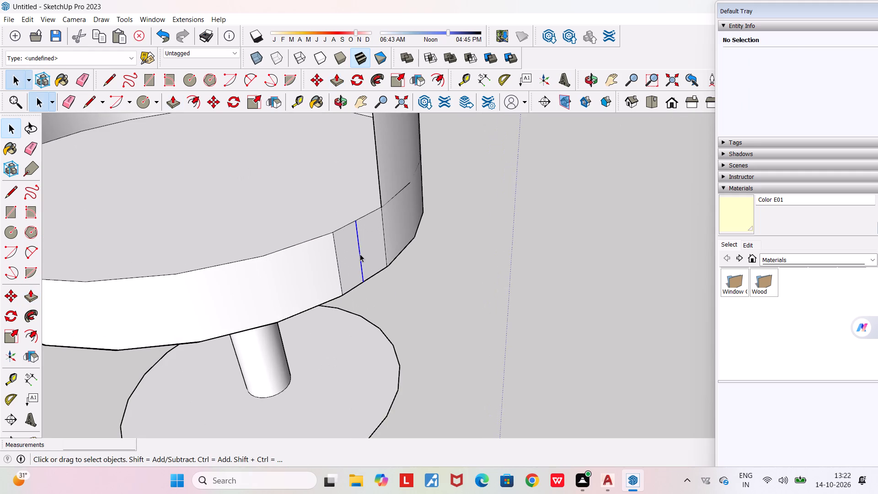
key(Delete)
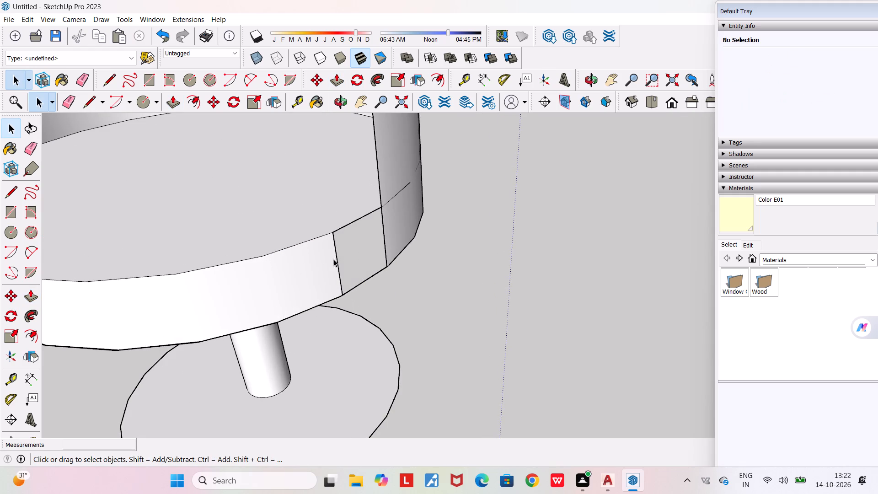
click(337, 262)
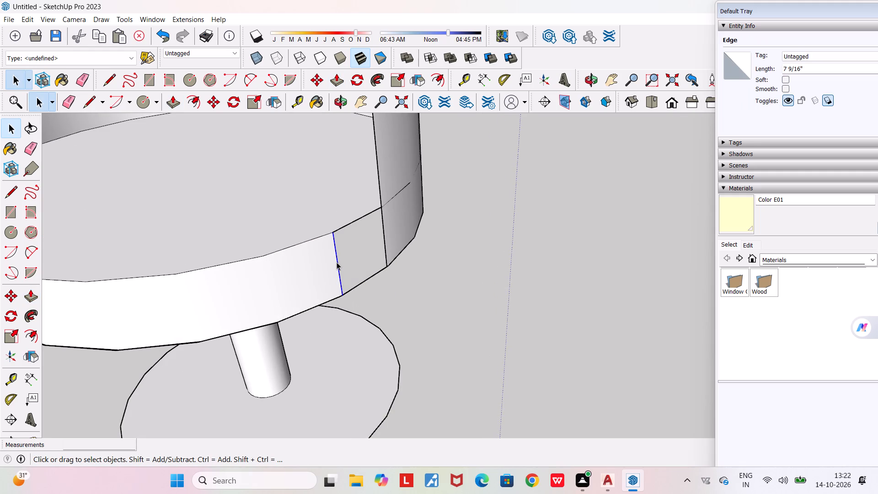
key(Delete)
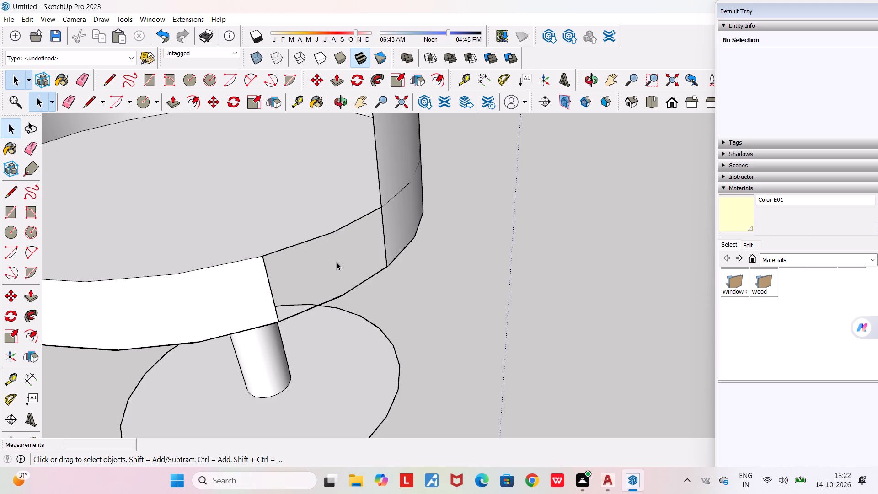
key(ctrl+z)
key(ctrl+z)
Examine the pedestal piece from all sides beside the apartment, and the top edge of its curved wall up close.
scroll(337, 262, down, 4)
middle_drag(337, 262, 437, 231)
scroll(437, 231, down, 2)
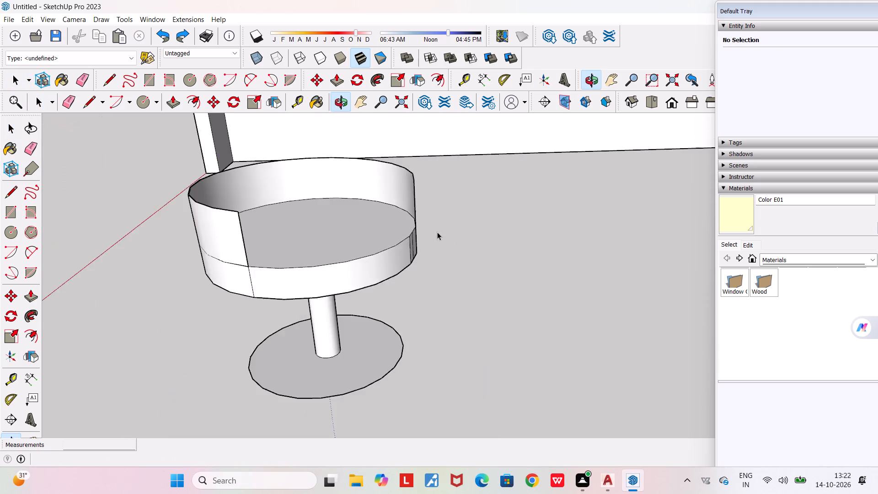
scroll(437, 232, down, 5)
middle_drag(413, 248, 536, 222)
scroll(536, 222, down, 4)
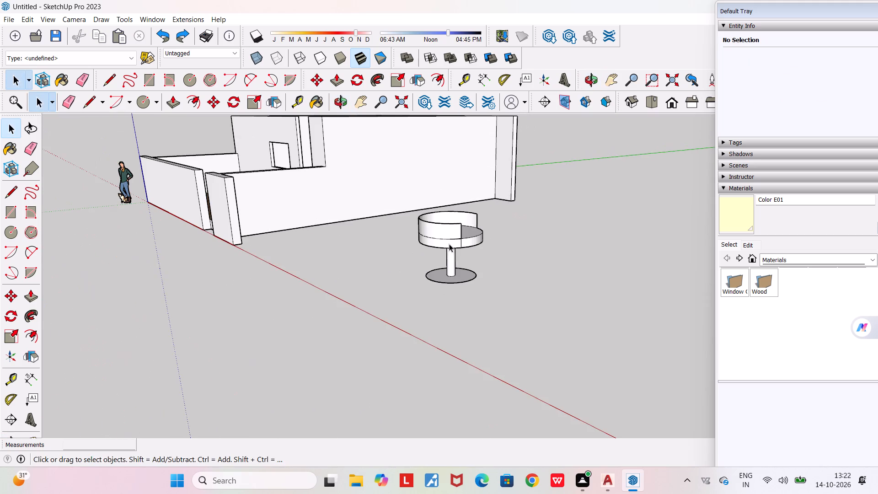
middle_drag(449, 244, 246, 267)
scroll(243, 267, down, 2)
middle_drag(347, 269, 330, 364)
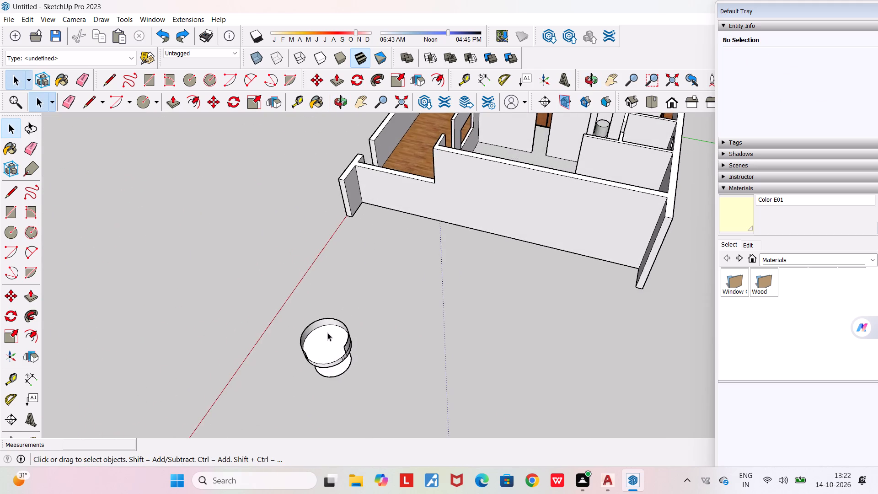
scroll(327, 332, up, 5)
middle_drag(310, 364, 230, 211)
scroll(230, 211, down, 7)
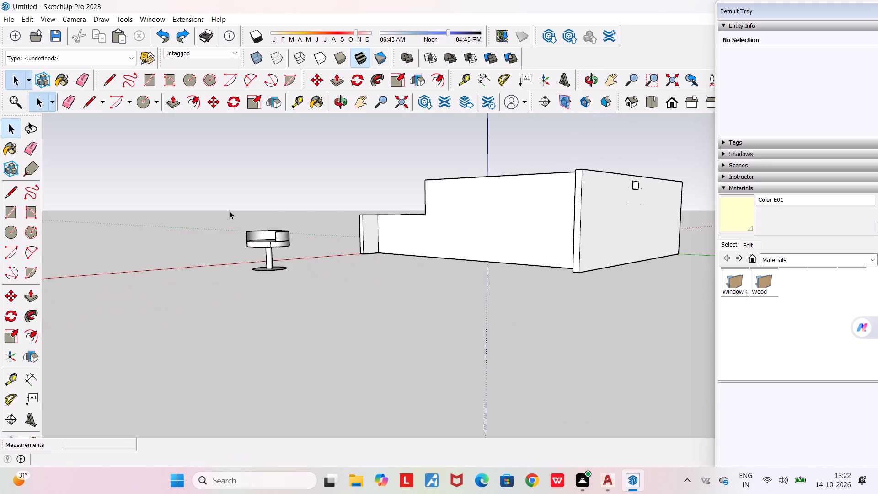
middle_drag(233, 241, 399, 247)
scroll(399, 247, down, 4)
middle_drag(399, 247, 414, 338)
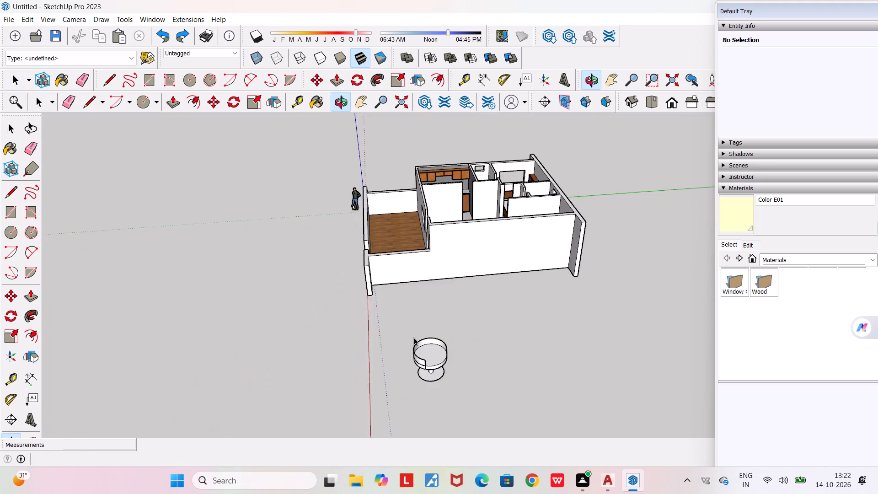
scroll(414, 338, down, 4)
scroll(416, 338, up, 16)
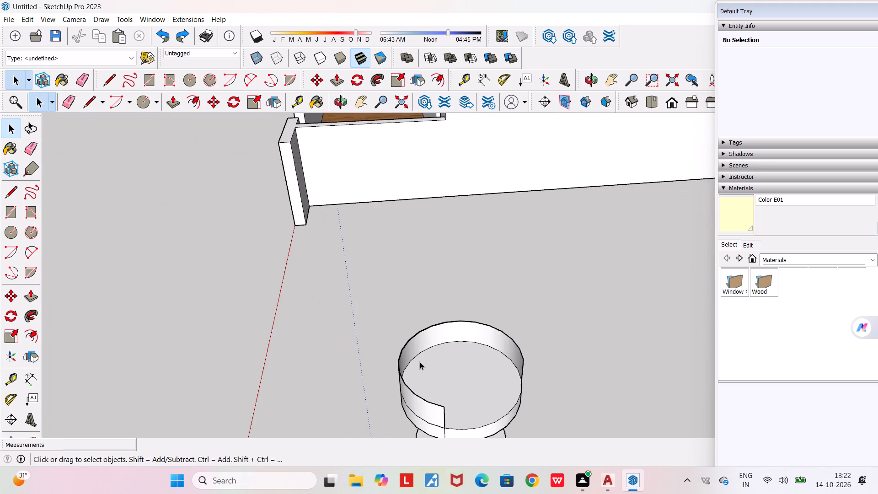
scroll(413, 339, up, 18)
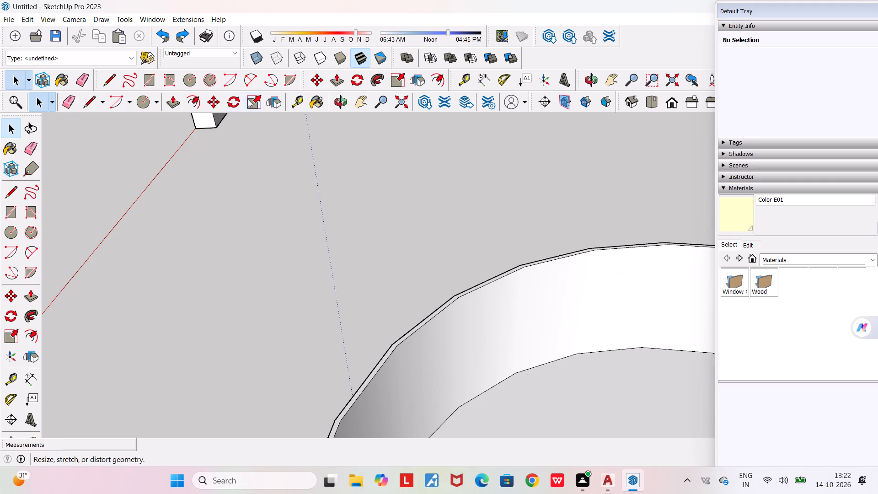
Raise the top rim of the chair's curved backrest wall by about 5 11/16" with Push/Pull.
click(172, 100)
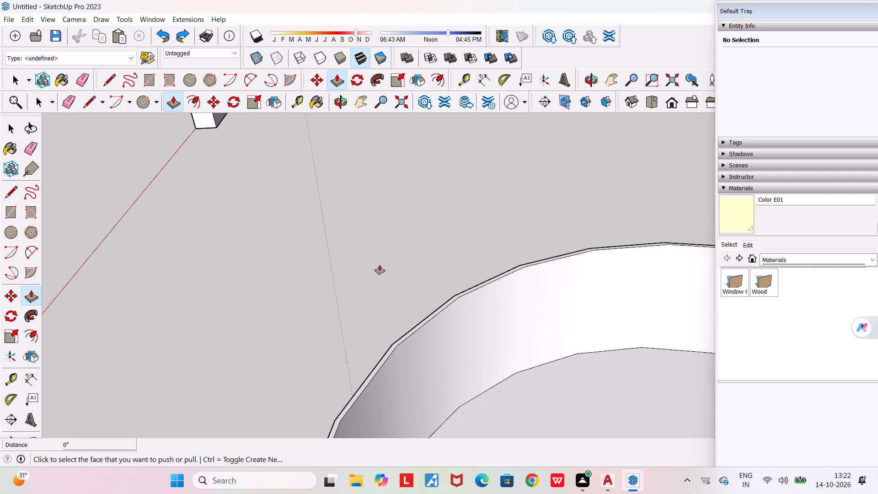
scroll(402, 290, up, 4)
scroll(529, 345, down, 5)
scroll(562, 384, up, 4)
click(554, 370)
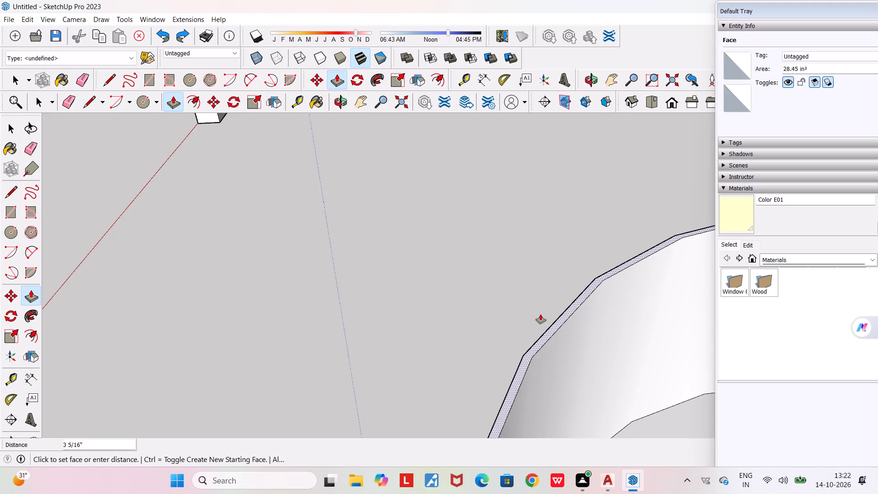
middle_click(541, 314)
scroll(528, 380, down, 5)
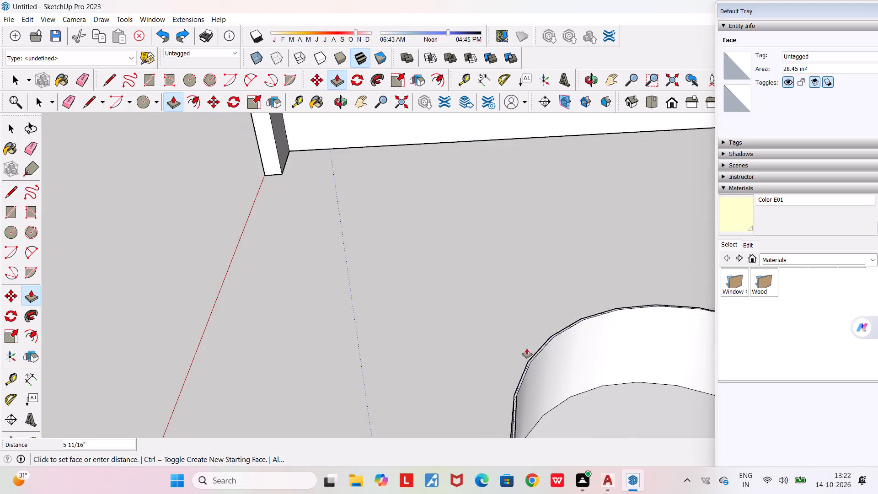
click(527, 349)
middle_drag(551, 387, 452, 266)
scroll(450, 265, down, 8)
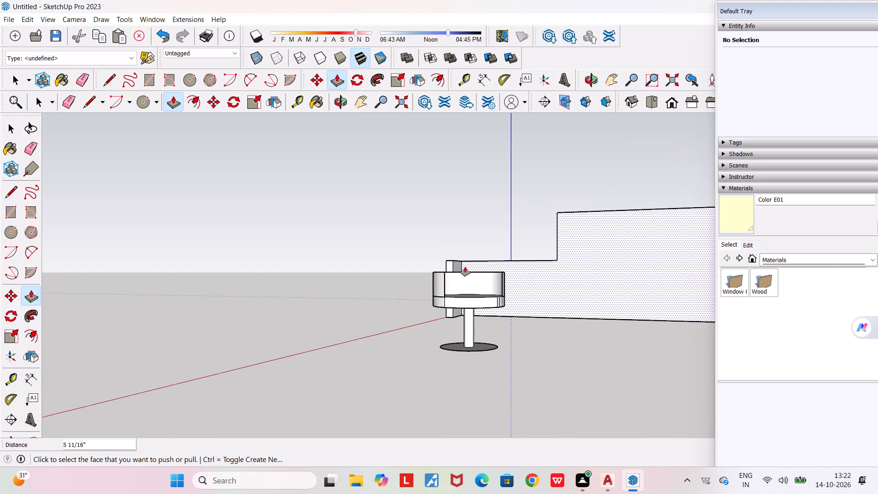
Select the whole pedestal chair and rotate it about 63° around the centre of its seat in top view.
key(space)
key(space)
middle_drag(478, 374, 478, 407)
scroll(478, 407, down, 9)
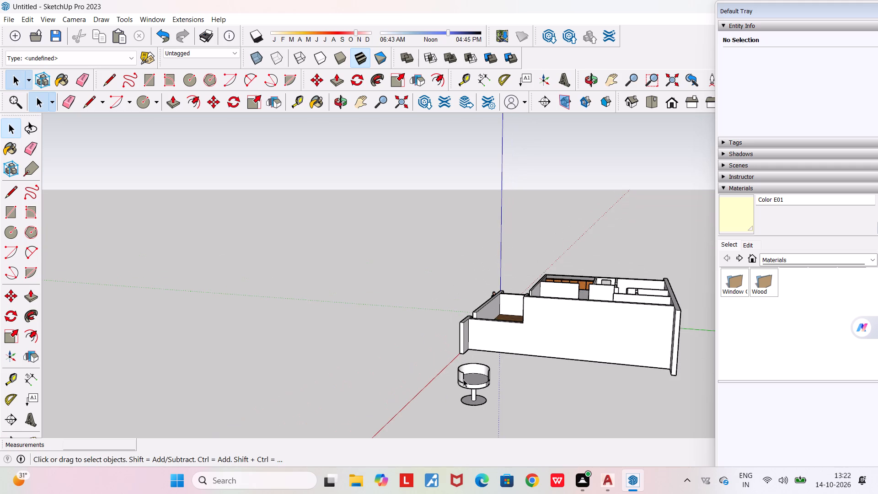
drag(455, 354, 503, 426)
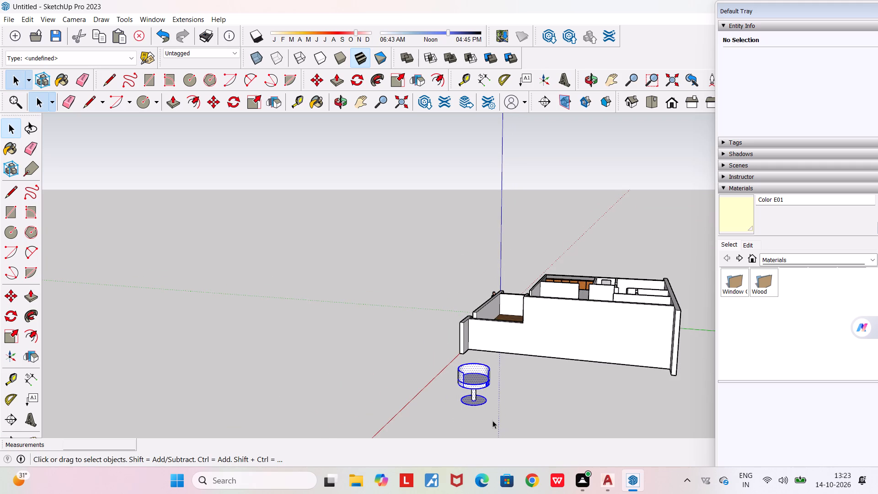
scroll(487, 415, down, 5)
middle_drag(487, 415, 495, 395)
scroll(495, 395, down, 9)
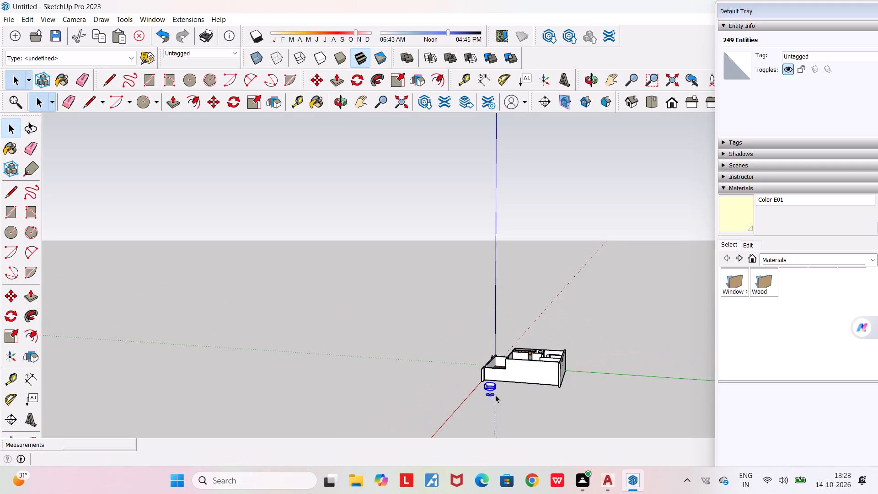
click(657, 101)
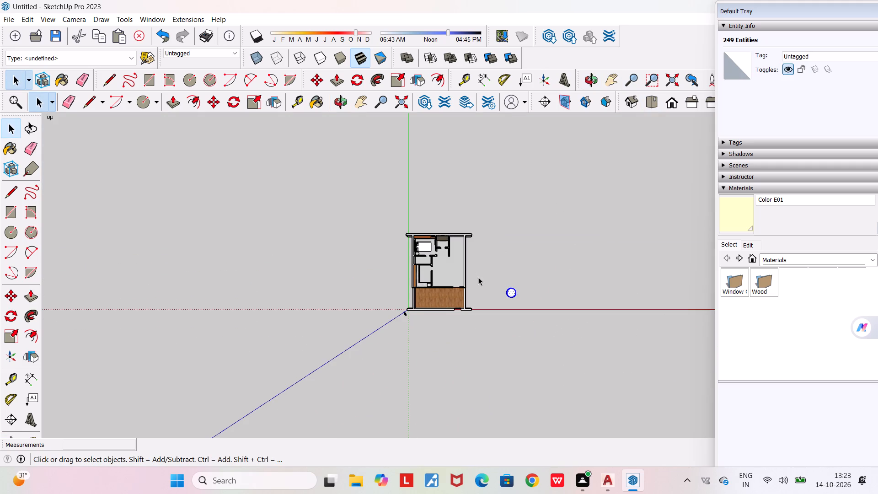
scroll(531, 297, up, 20)
middle_drag(522, 288, 504, 279)
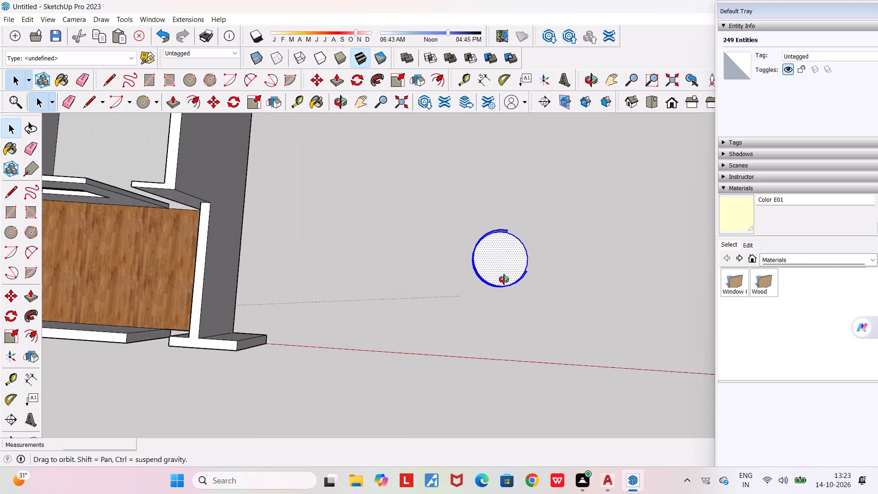
middle_drag(504, 279, 434, 248)
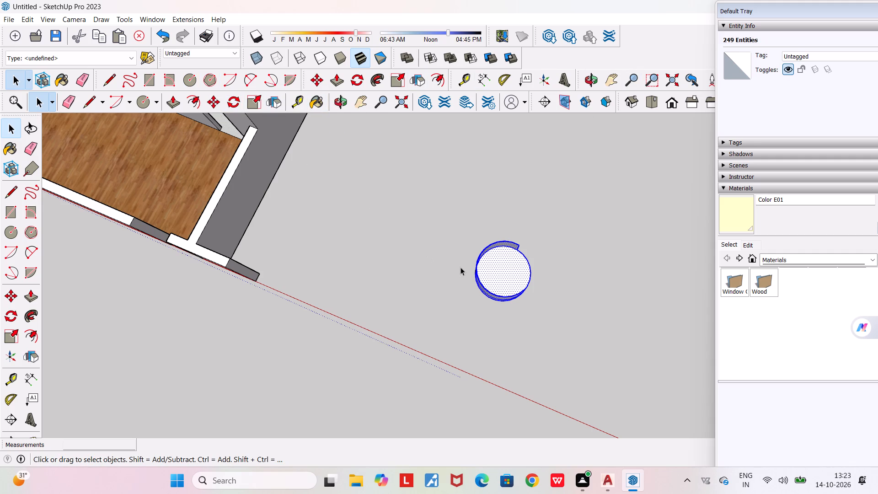
click(16, 315)
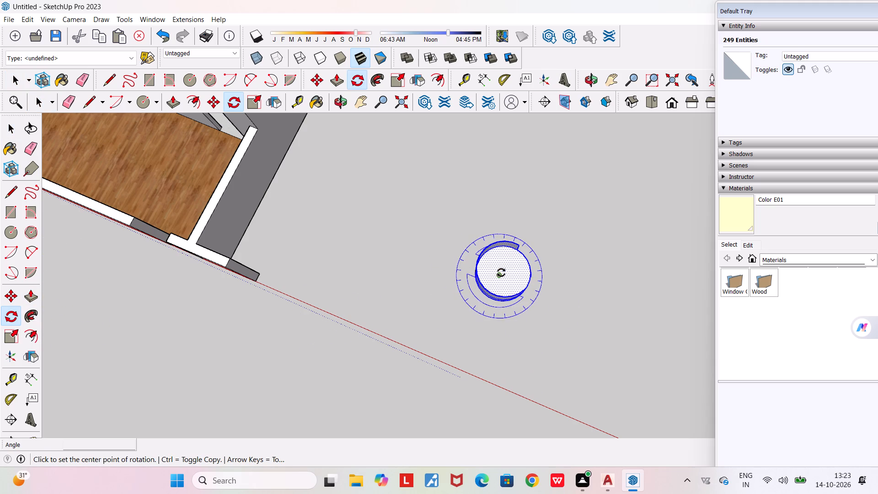
click(498, 276)
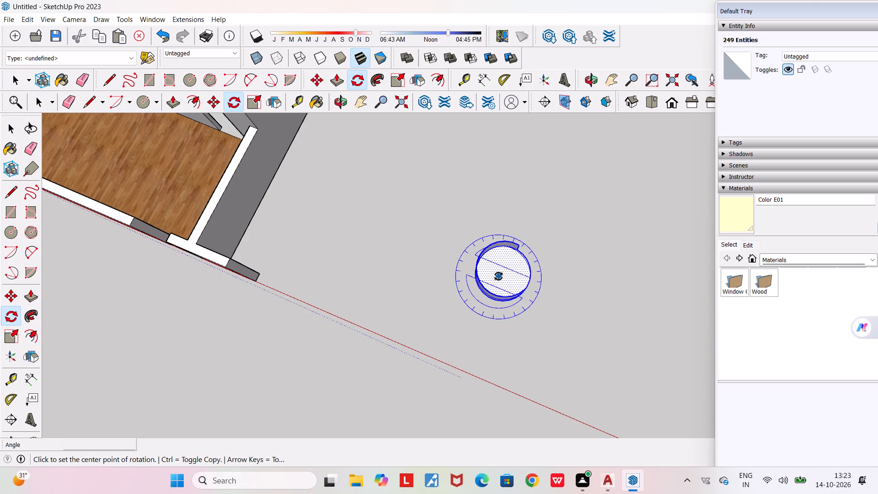
click(526, 219)
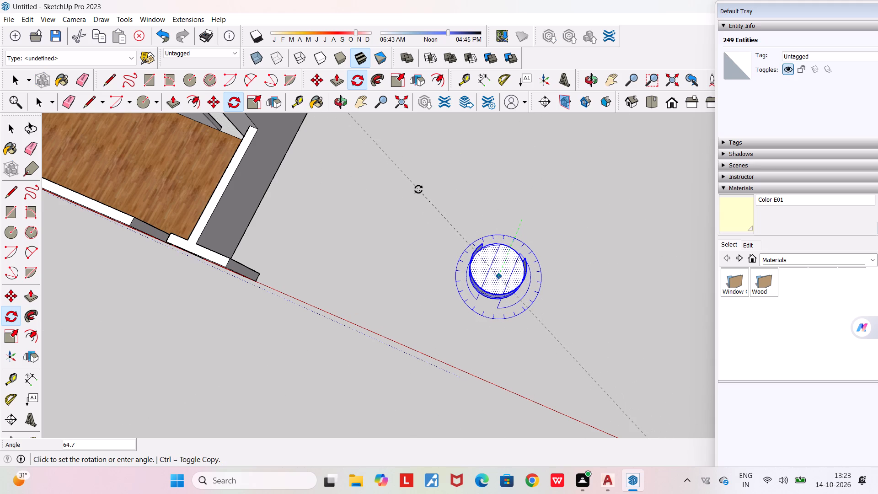
click(421, 187)
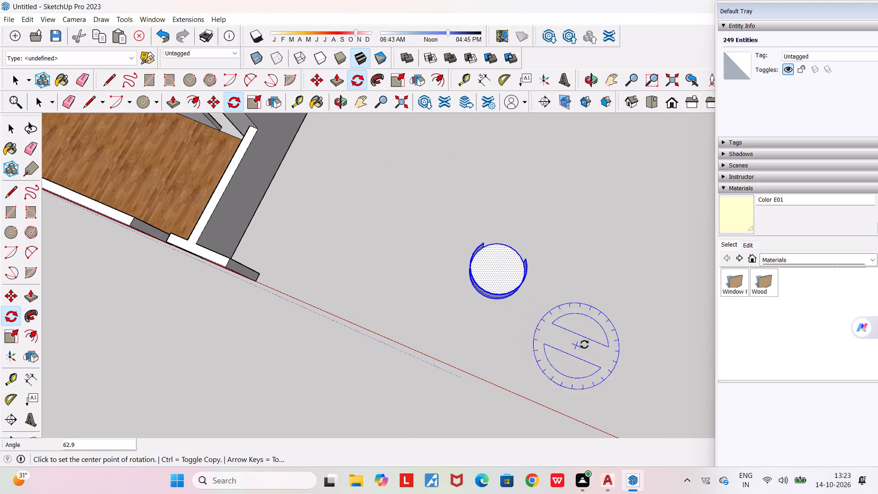
key(space)
key(space)
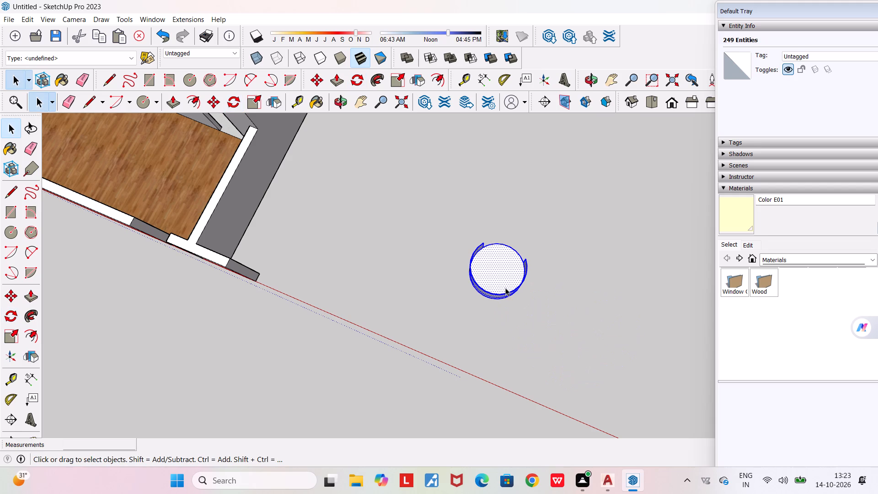
Move the rotated chair to a new spot outside the apartment, beside its long side wall.
key(m)
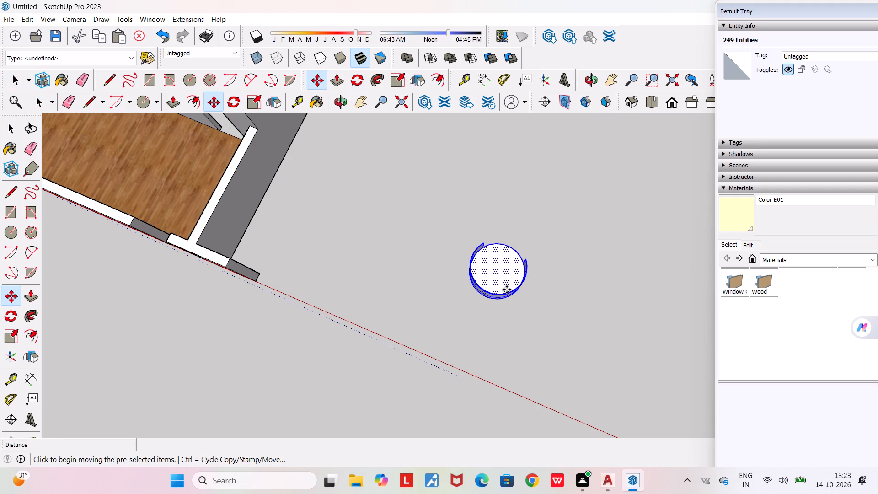
key(Return)
click(495, 292)
scroll(444, 263, down, 1)
middle_drag(444, 263, 577, 355)
scroll(577, 355, down, 12)
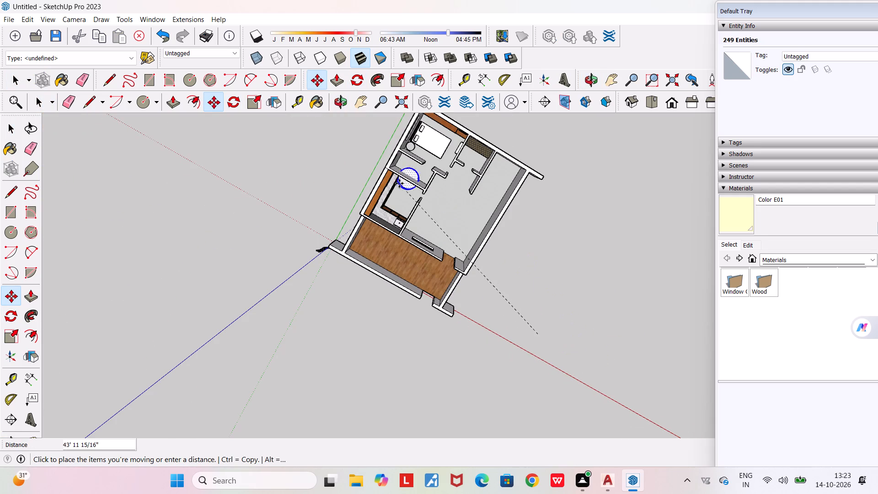
scroll(454, 156, up, 6)
scroll(454, 156, down, 4)
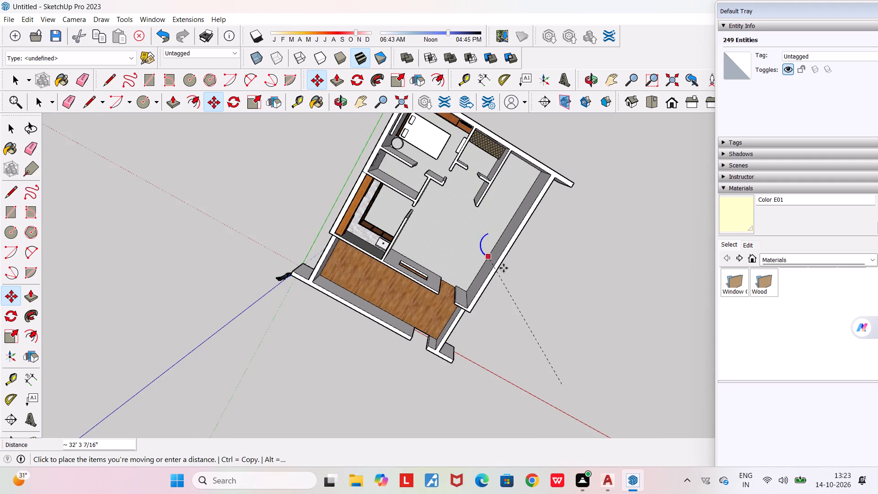
click(550, 314)
Stretch the chair's height along the blue axis with Scale, to a factor of about 1.40.
middle_drag(407, 240, 451, 94)
scroll(451, 94, down, 2)
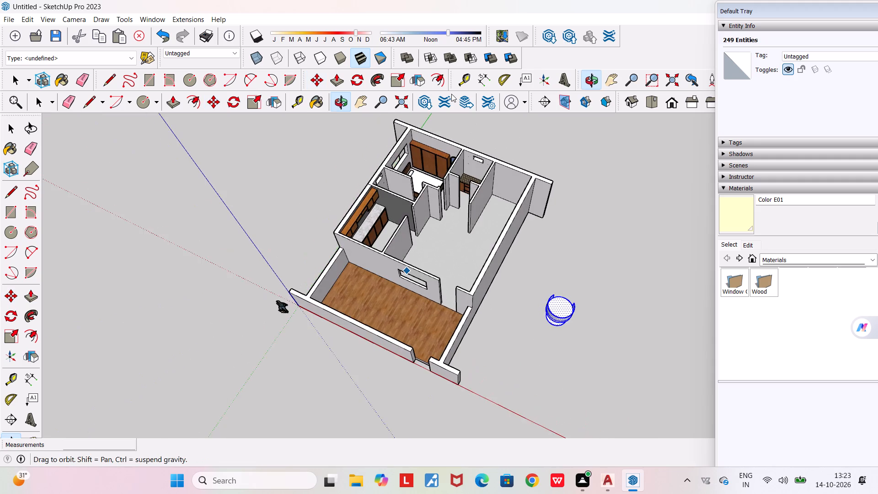
scroll(451, 94, down, 8)
scroll(527, 255, up, 15)
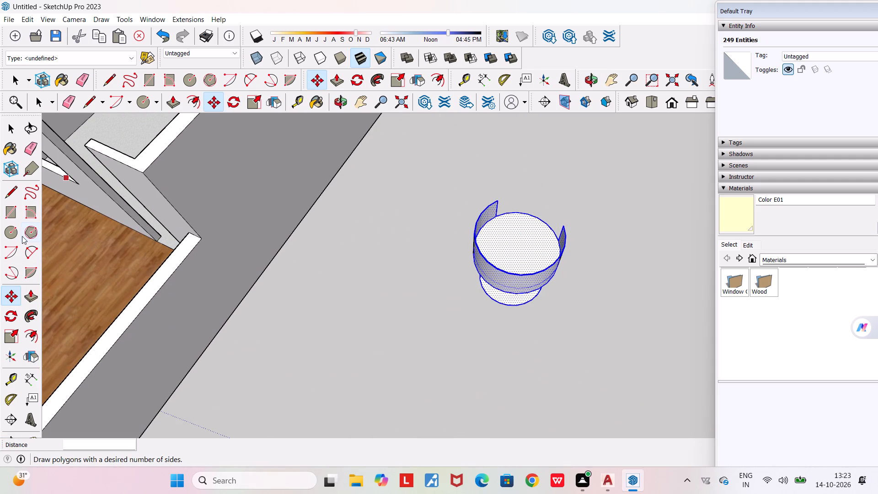
click(12, 336)
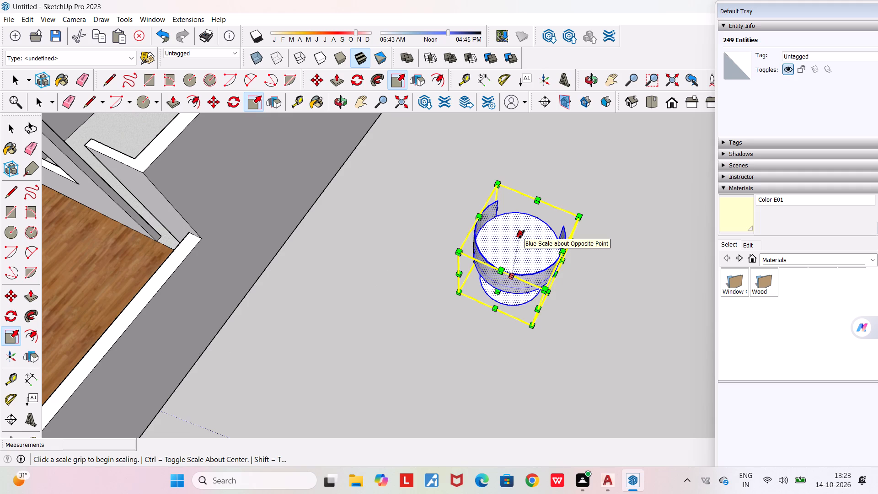
drag(521, 233, 521, 214)
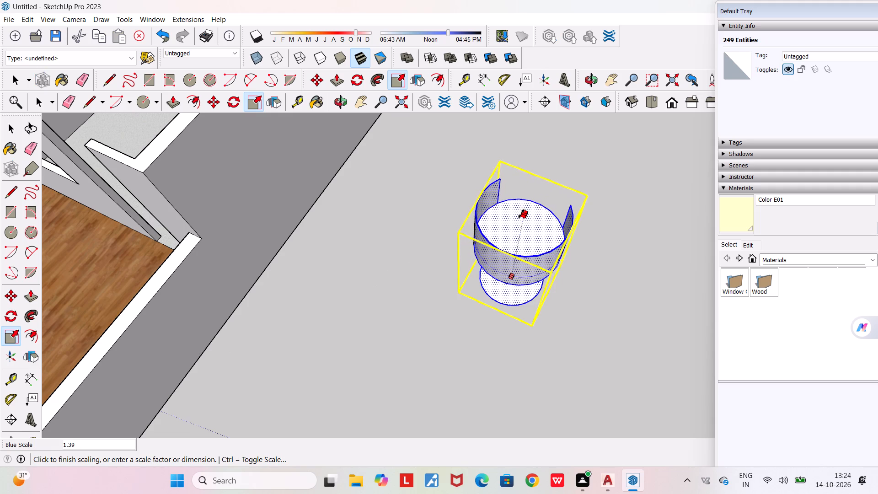
drag(521, 214, 521, 213)
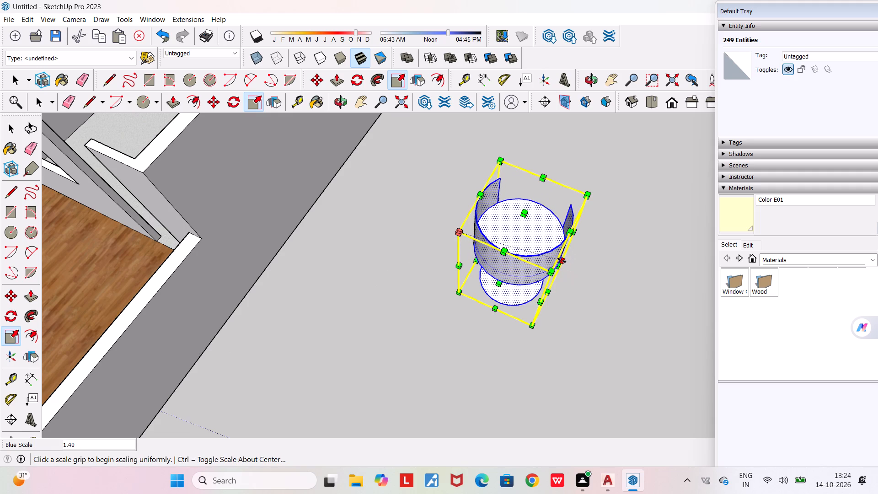
Scale the whole chair down uniformly to a factor of about 0.66.
drag(562, 260, 532, 257)
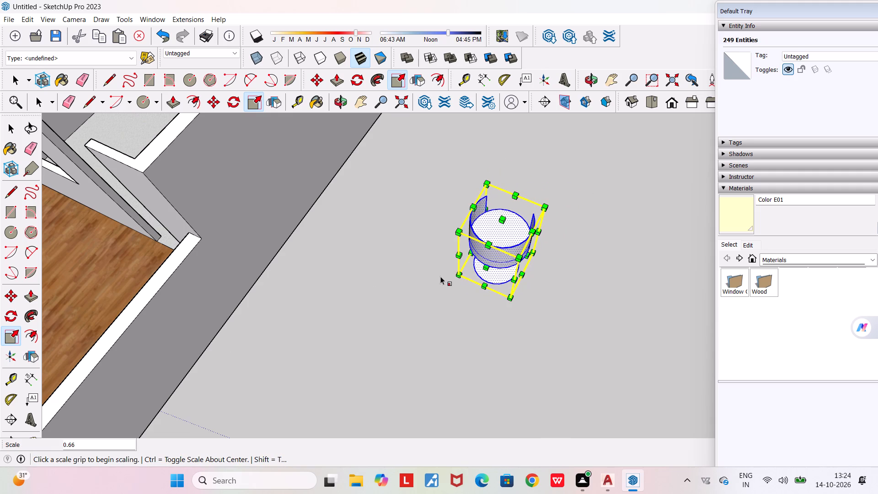
scroll(461, 253, up, 5)
drag(507, 281, 516, 248)
Adjust the chair's width slightly along the red axis with Scale.
middle_drag(514, 262, 502, 263)
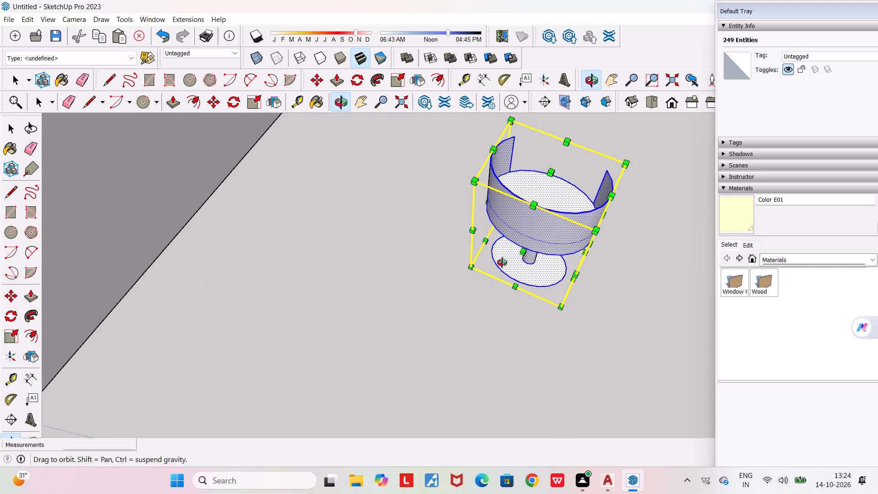
middle_drag(502, 263, 436, 264)
scroll(436, 264, down, 3)
middle_drag(524, 294, 282, 266)
scroll(585, 285, up, 5)
middle_drag(454, 299, 84, 269)
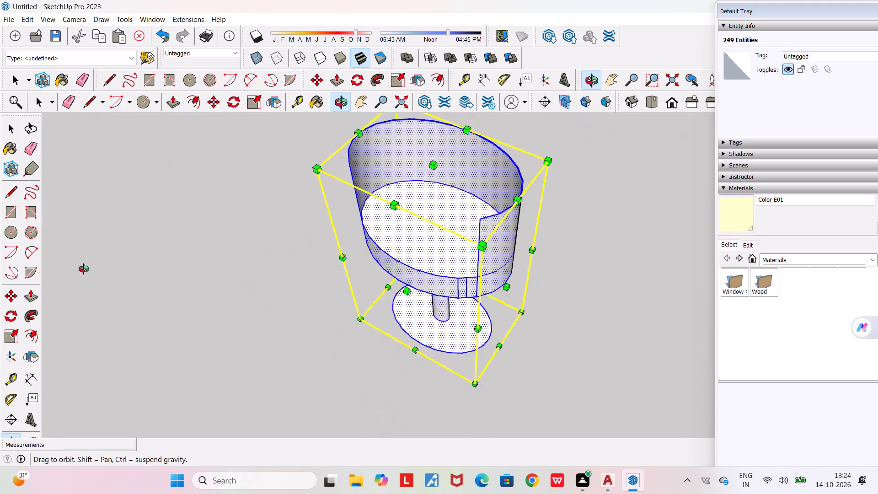
middle_drag(84, 269, 91, 259)
scroll(94, 261, down, 3)
drag(438, 292, 429, 290)
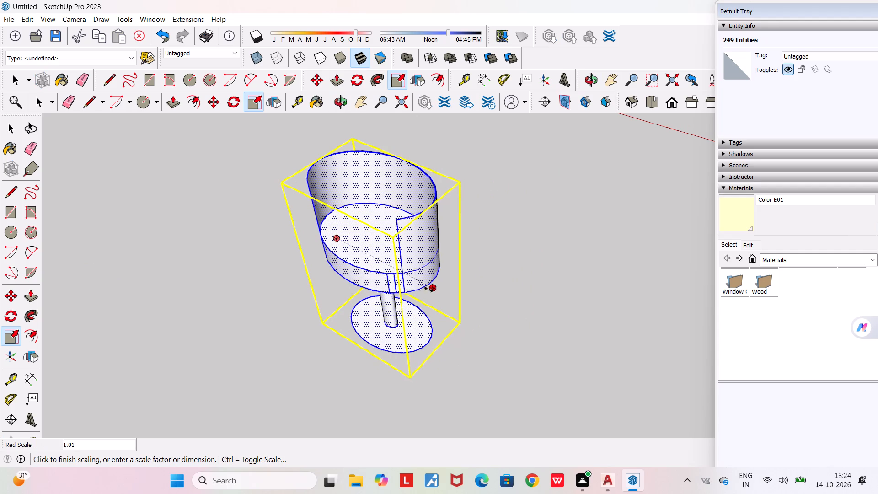
drag(429, 290, 423, 290)
middle_drag(434, 314, 555, 265)
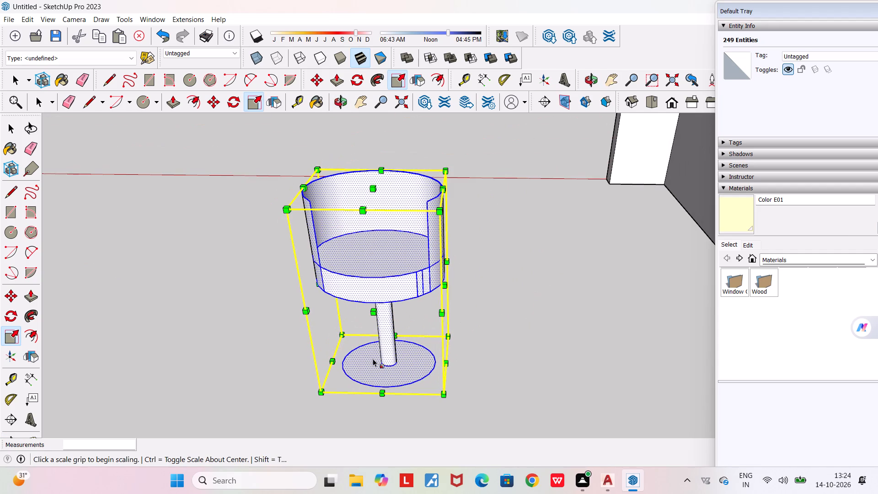
scroll(373, 359, down, 3)
click(549, 387)
Move the chair about 43' 9" across to the other side of the apartment, near the human figure at the origin.
middle_drag(549, 387, 626, 375)
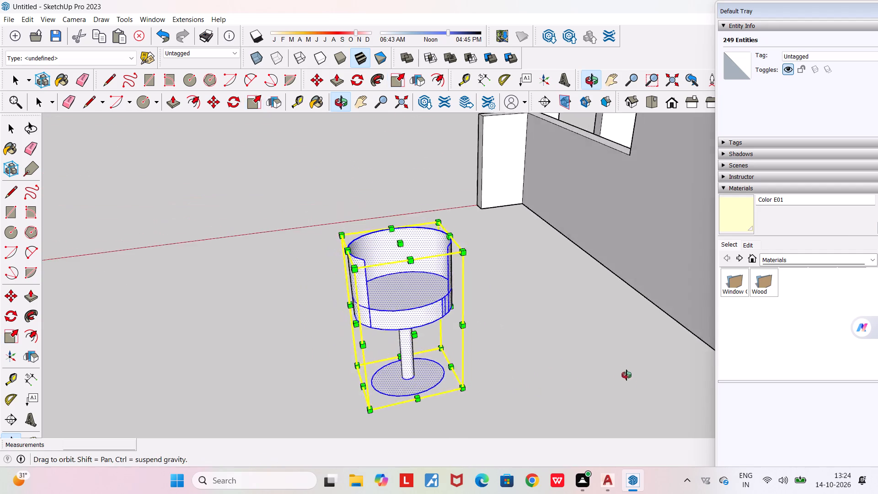
middle_drag(626, 375, 627, 374)
scroll(627, 374, down, 5)
key(m)
key(Return)
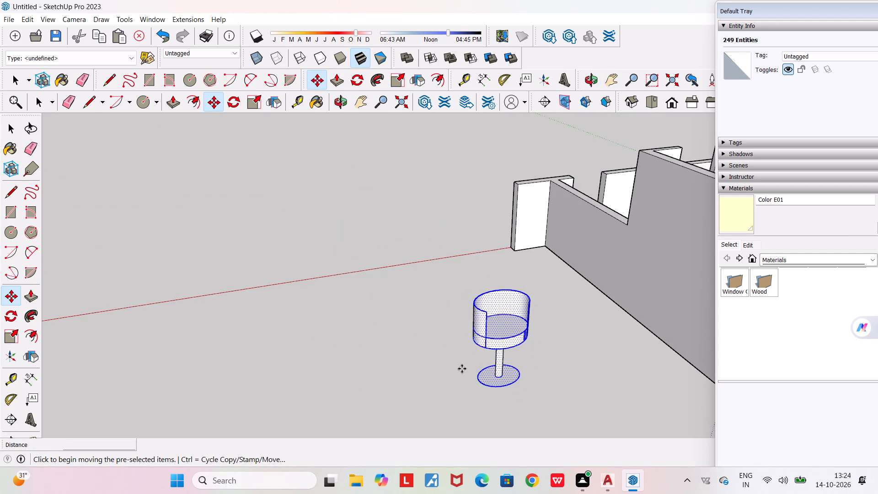
click(483, 382)
scroll(483, 382, down, 5)
middle_drag(514, 390, 573, 417)
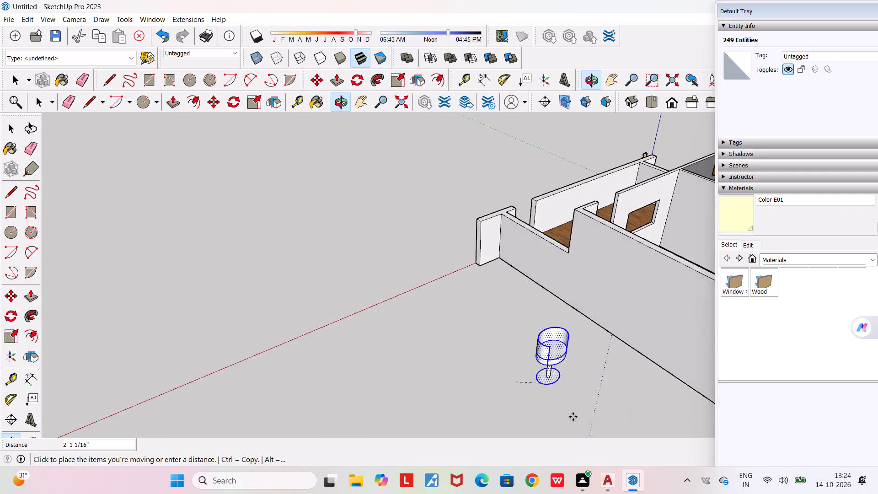
scroll(573, 417, down, 13)
middle_drag(693, 371, 566, 355)
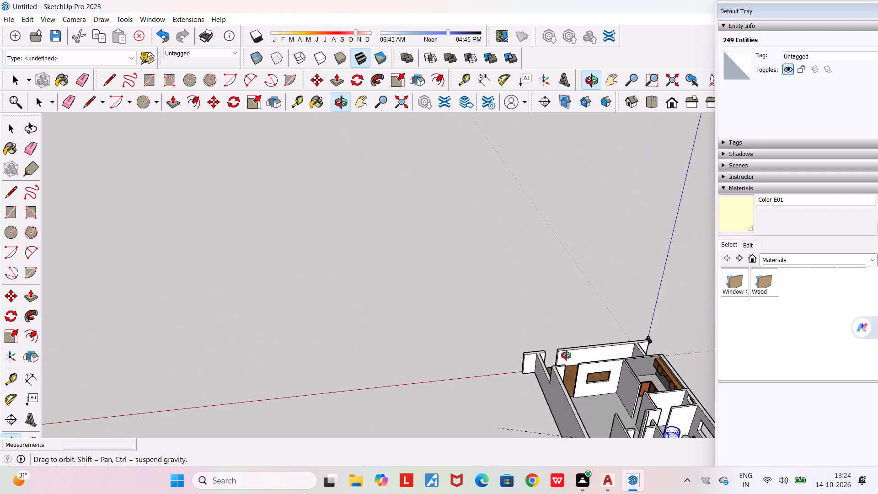
middle_drag(566, 355, 236, 271)
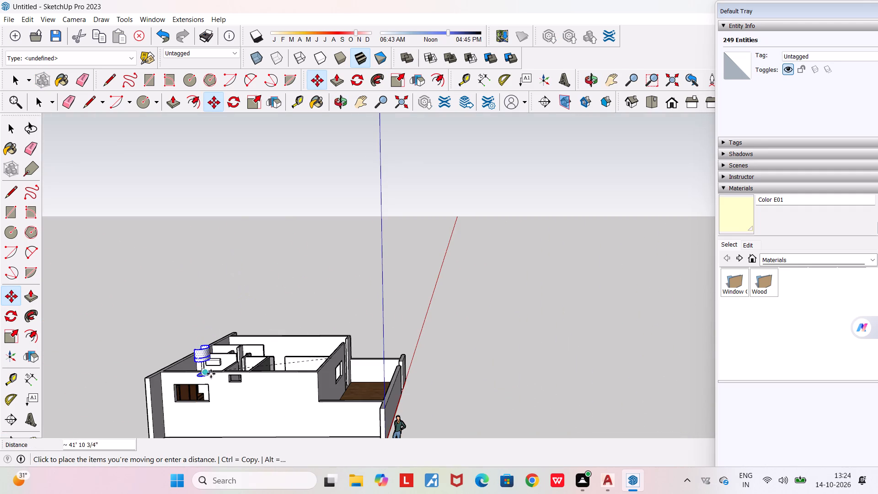
scroll(212, 374, up, 4)
middle_drag(212, 374, 324, 393)
scroll(324, 393, down, 3)
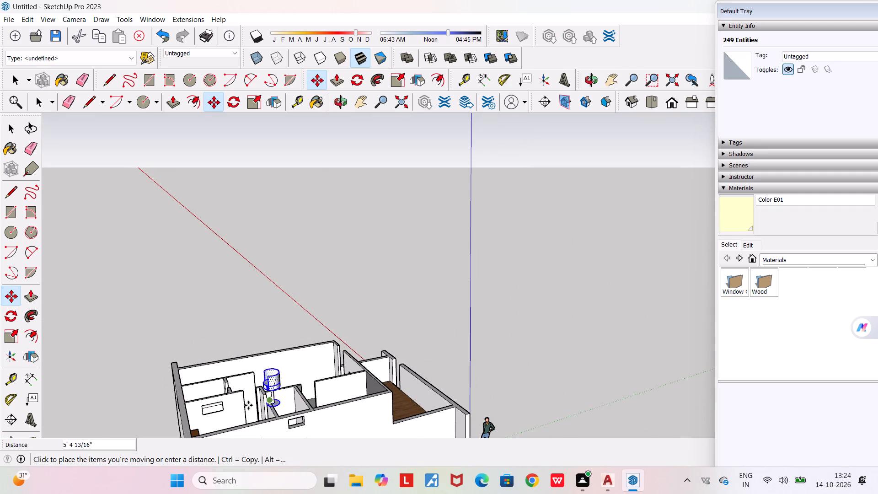
click(490, 394)
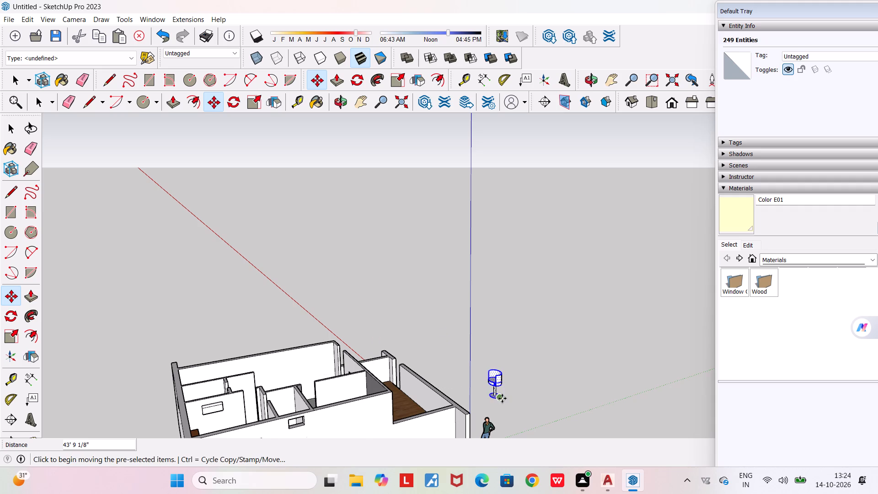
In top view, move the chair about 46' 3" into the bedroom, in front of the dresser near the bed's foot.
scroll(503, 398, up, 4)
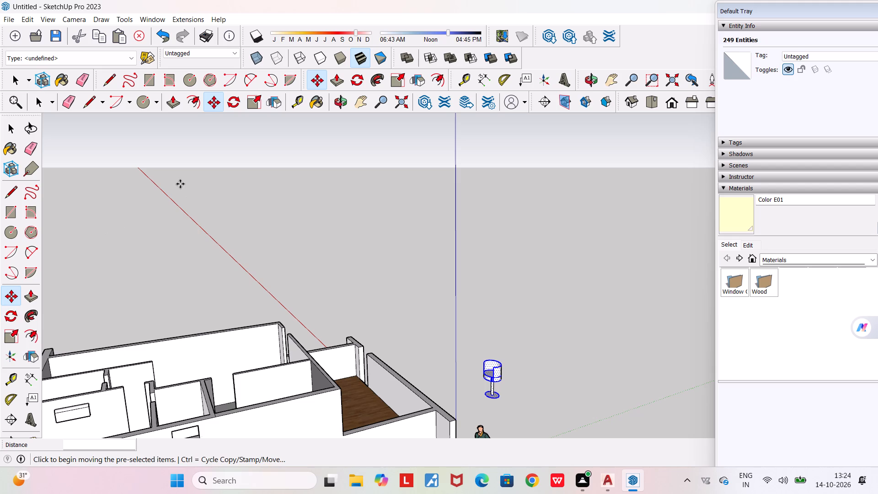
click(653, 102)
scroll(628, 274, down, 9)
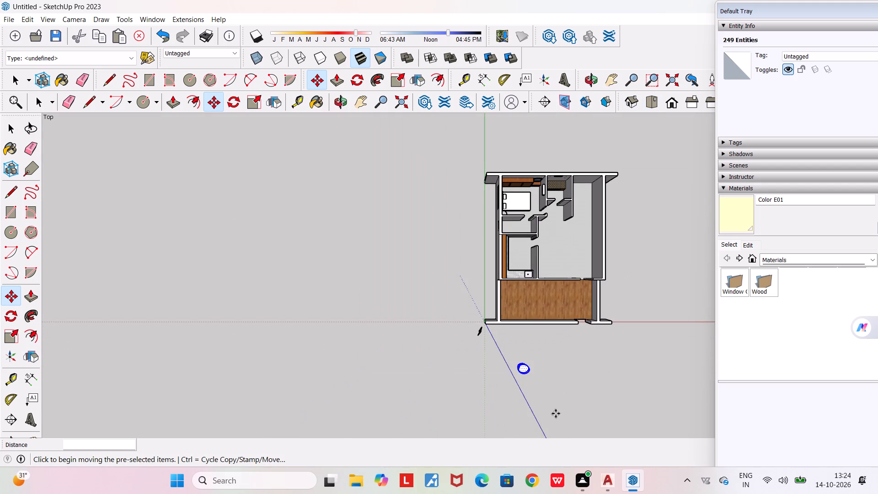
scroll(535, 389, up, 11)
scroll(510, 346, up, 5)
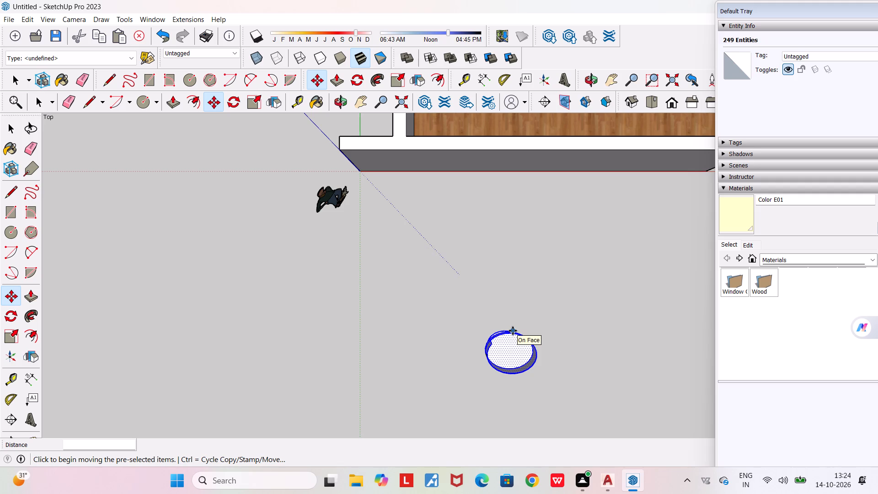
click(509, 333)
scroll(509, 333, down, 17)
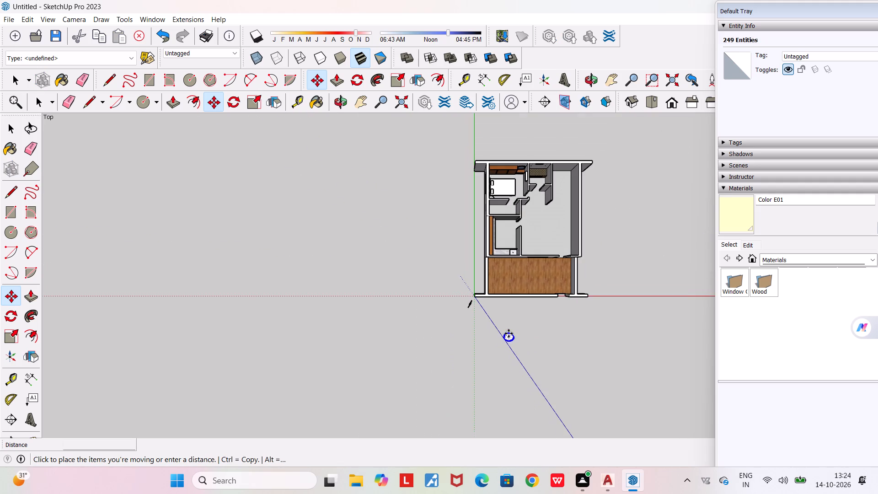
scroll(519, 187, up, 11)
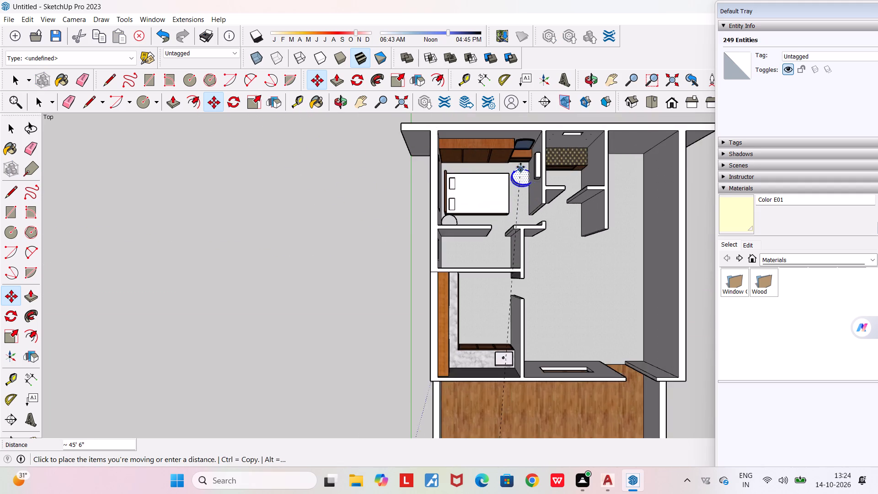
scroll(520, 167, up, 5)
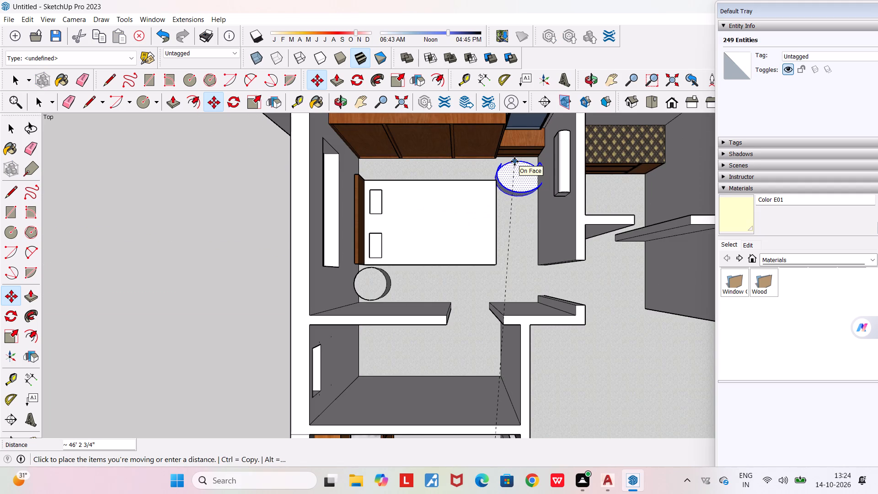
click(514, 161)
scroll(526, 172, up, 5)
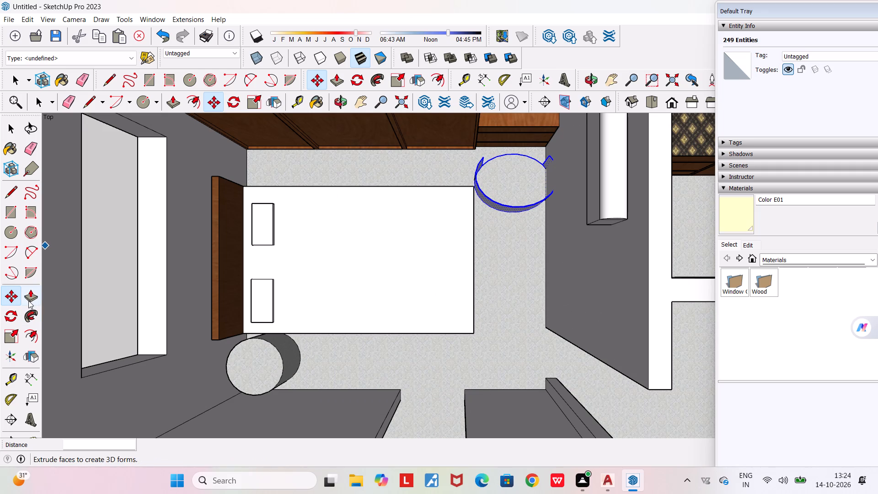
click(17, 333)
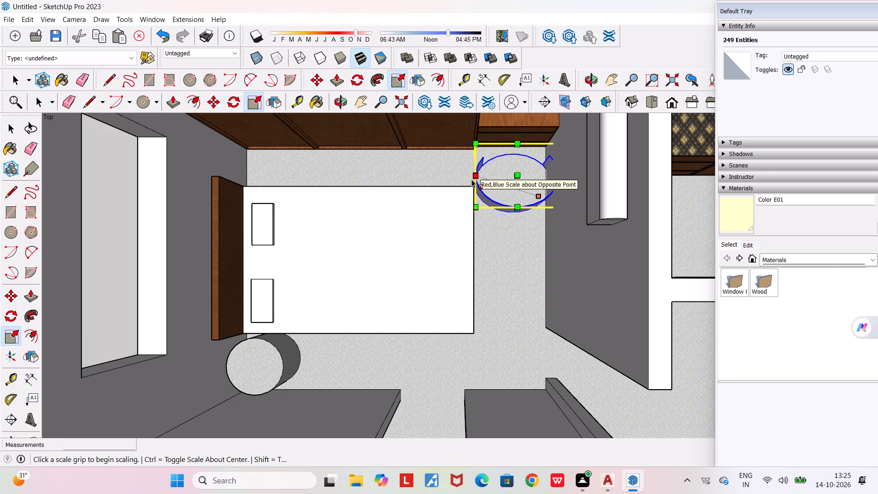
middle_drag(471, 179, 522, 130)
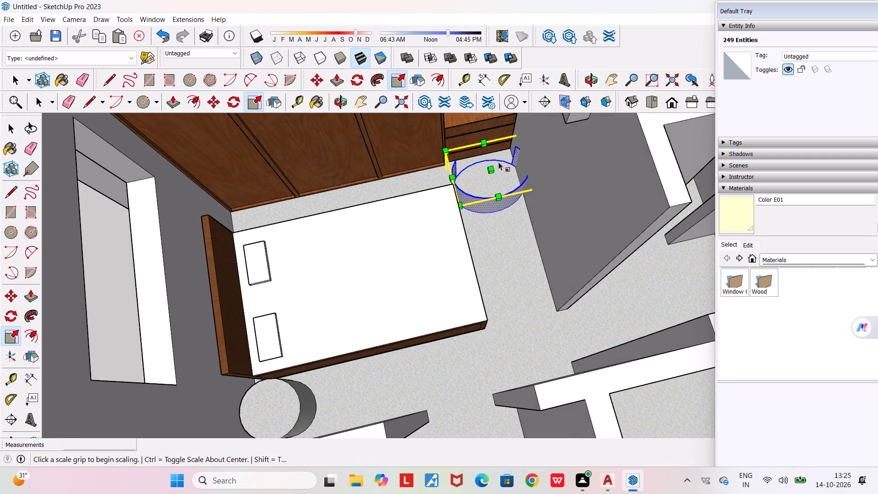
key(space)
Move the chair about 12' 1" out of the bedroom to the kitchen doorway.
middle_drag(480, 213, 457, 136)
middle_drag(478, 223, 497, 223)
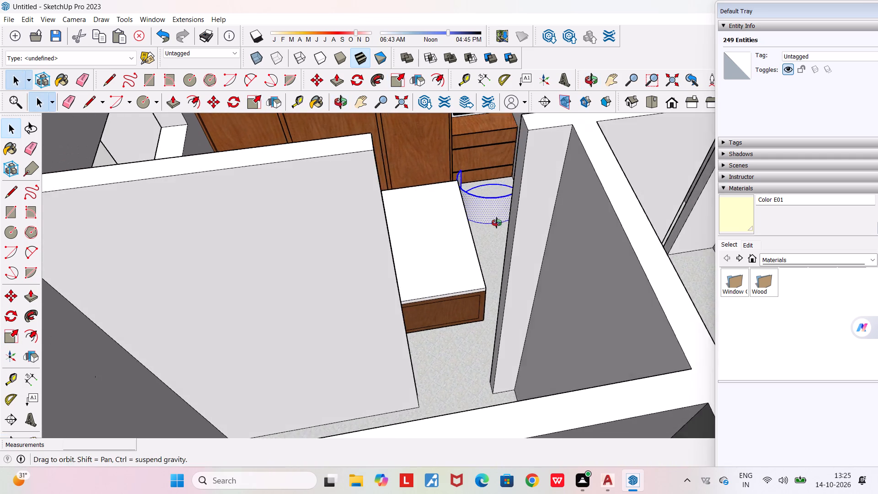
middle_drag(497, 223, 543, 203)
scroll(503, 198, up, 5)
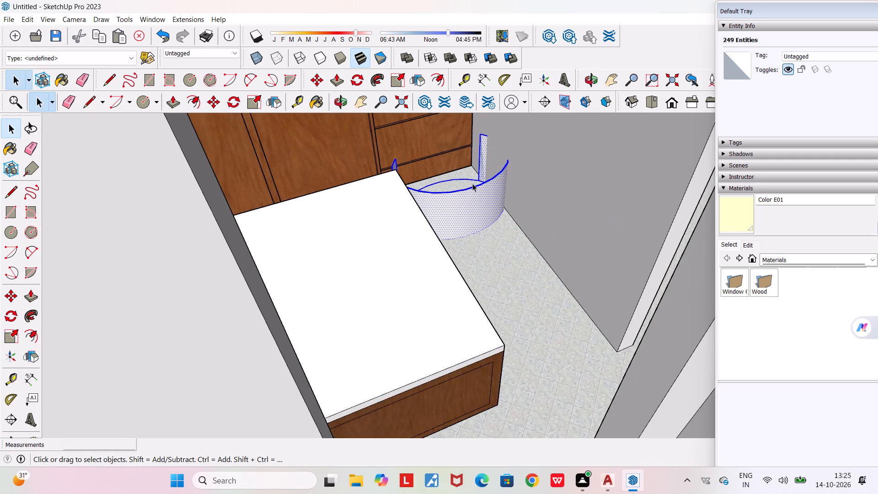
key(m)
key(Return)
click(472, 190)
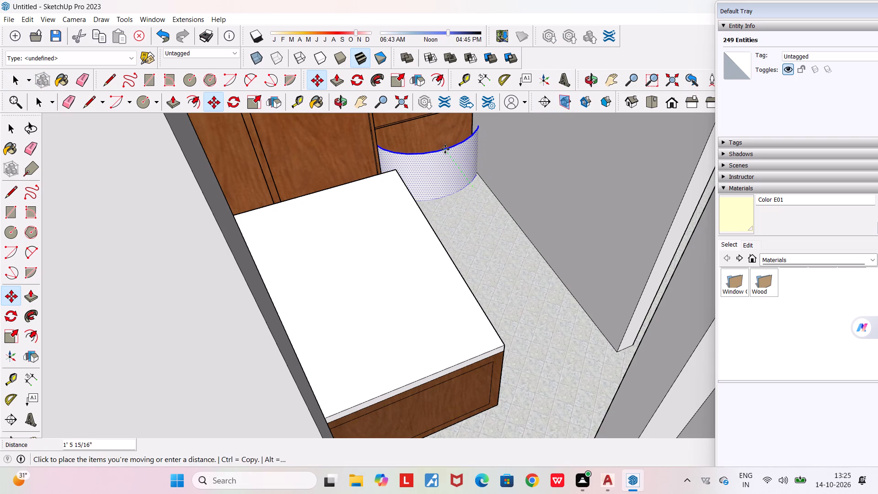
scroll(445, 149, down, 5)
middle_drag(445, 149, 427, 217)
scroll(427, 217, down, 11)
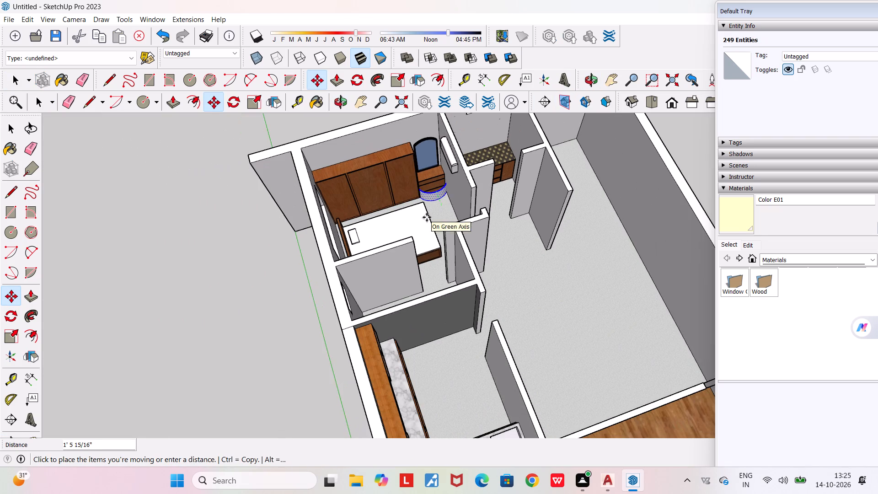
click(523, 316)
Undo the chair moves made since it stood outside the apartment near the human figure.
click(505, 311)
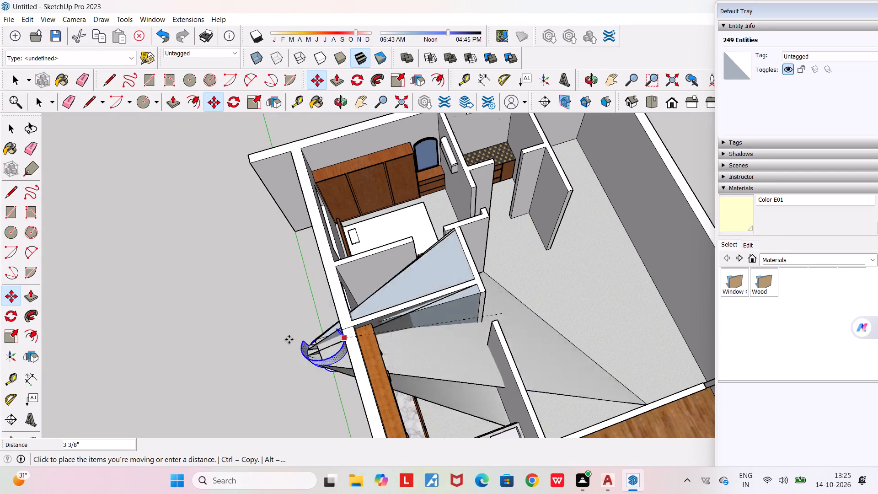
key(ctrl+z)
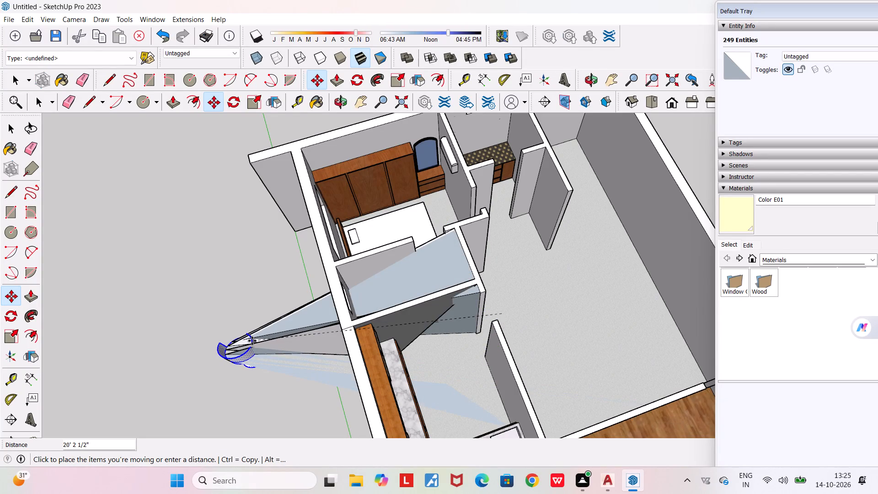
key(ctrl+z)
Move the chair by its base edge about 46' 5" into the bedroom, beside the dresser near the bed's foot.
scroll(252, 341, down, 12)
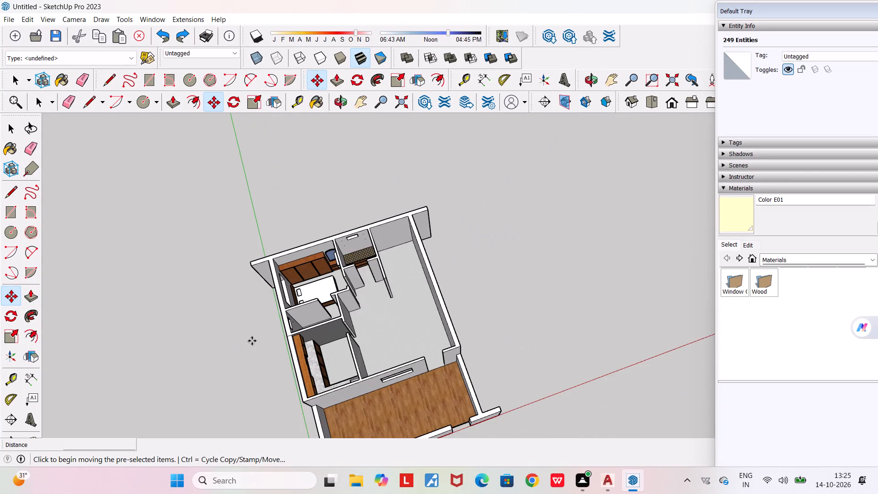
middle_drag(252, 341, 229, 226)
scroll(229, 226, down, 8)
scroll(281, 408, up, 5)
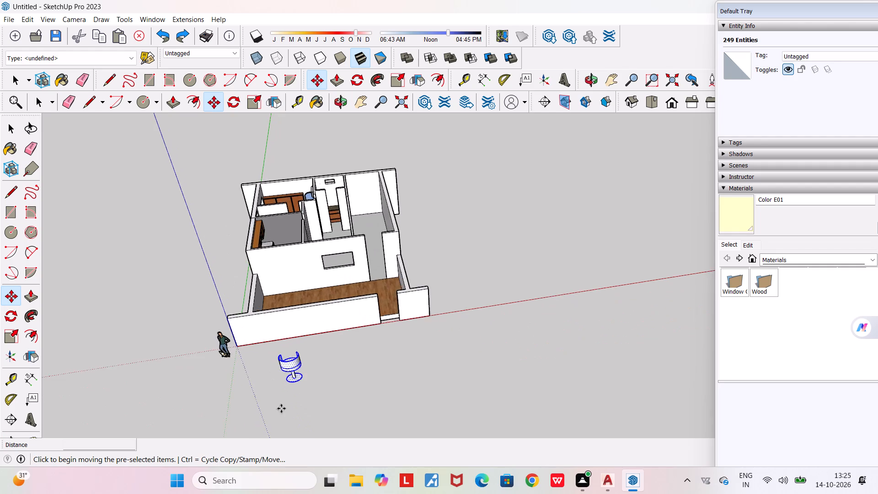
scroll(294, 391, up, 7)
key(m)
key(Return)
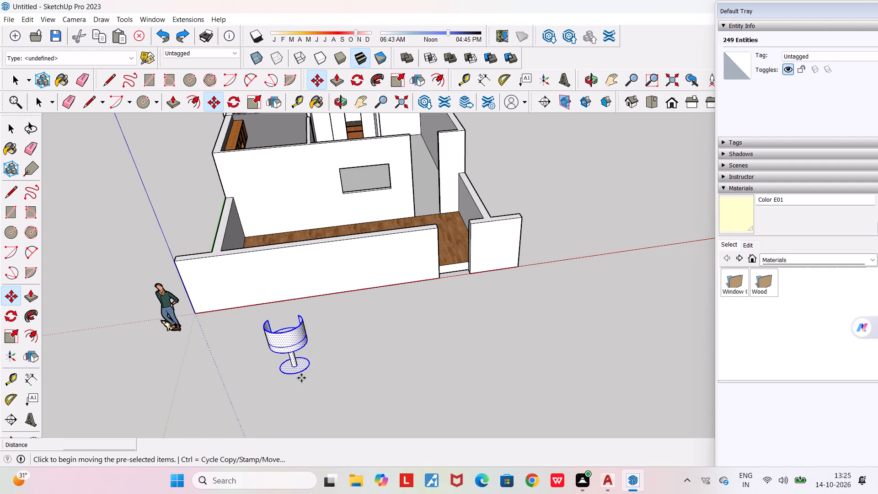
click(300, 374)
middle_drag(325, 350, 369, 399)
scroll(369, 399, down, 5)
scroll(296, 188, up, 5)
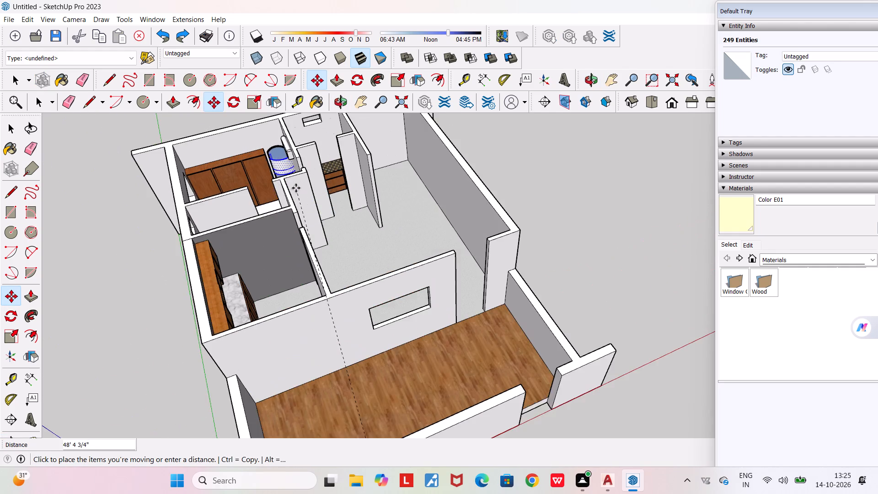
scroll(285, 198, up, 18)
middle_drag(281, 208, 448, 222)
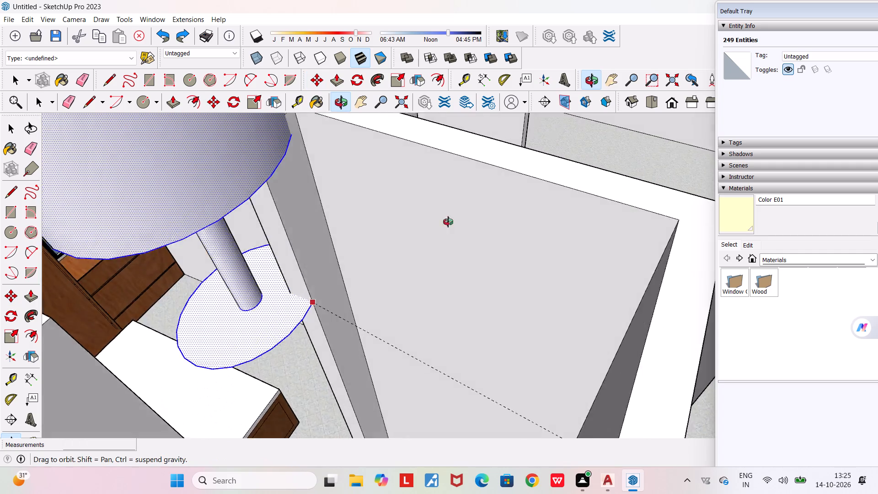
middle_drag(448, 222, 469, 232)
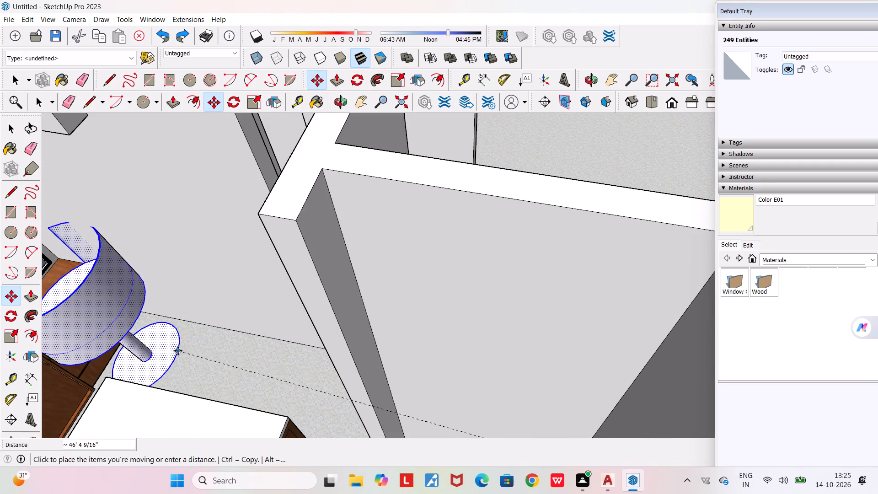
click(181, 352)
Scale the chair down along the red axis to about 0.81, and shrink it slightly again from another grip.
middle_drag(181, 352, 200, 349)
scroll(200, 349, down, 6)
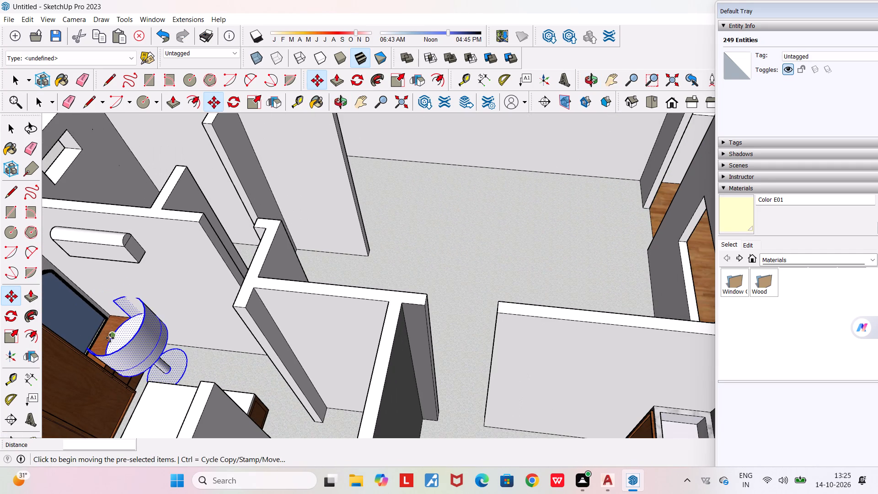
click(9, 342)
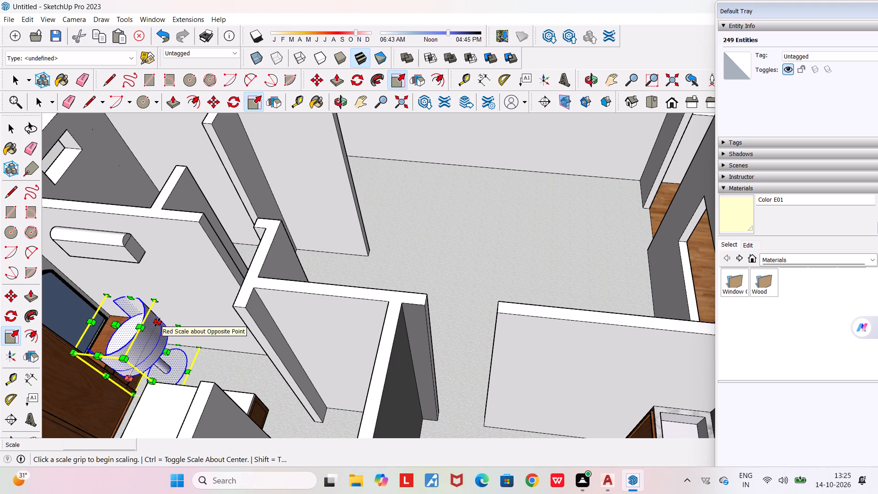
drag(157, 322, 149, 331)
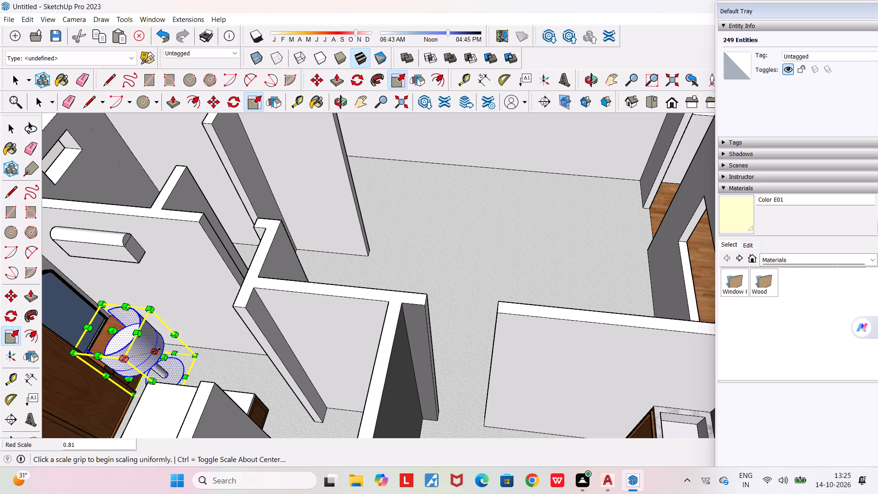
drag(163, 360, 156, 359)
Examine the scaled chair's fit between the dresser, bed and wall from several sides of the apartment.
middle_drag(173, 350, 185, 349)
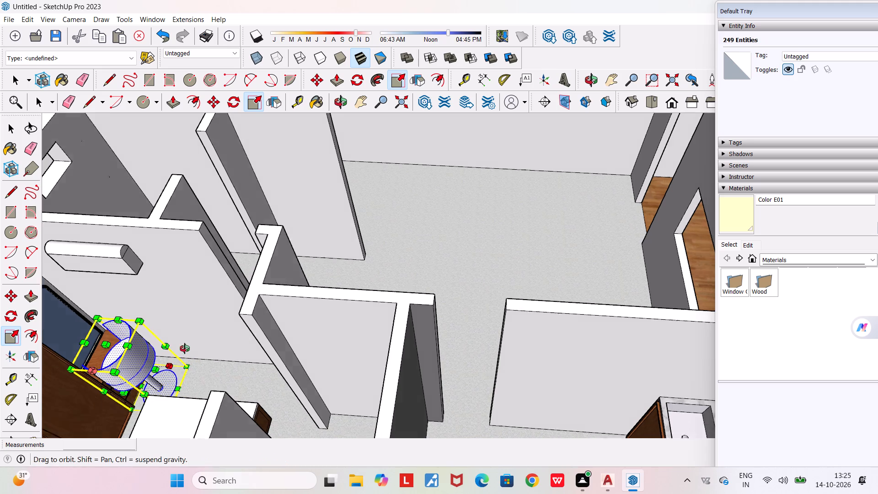
middle_drag(185, 349, 233, 318)
scroll(233, 318, down, 7)
middle_drag(185, 392, 259, 308)
scroll(259, 308, down, 6)
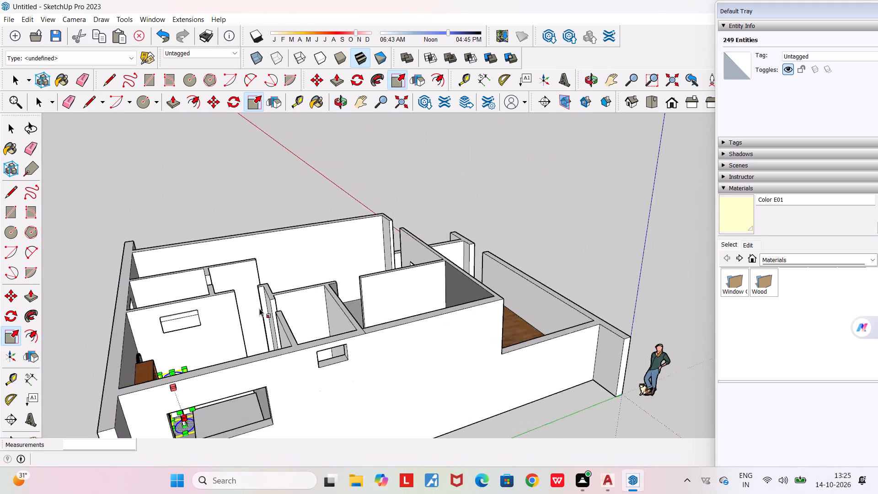
scroll(259, 308, down, 2)
middle_drag(202, 387, 252, 416)
scroll(237, 416, up, 6)
middle_drag(198, 393, 103, 448)
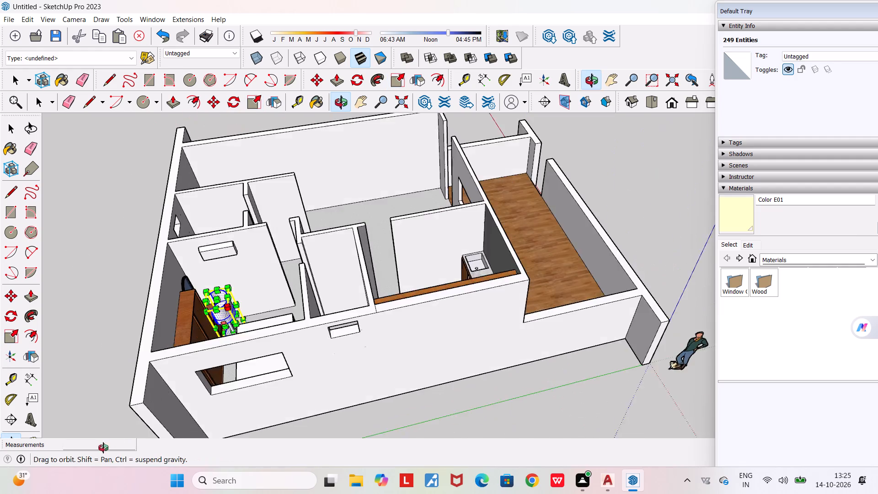
middle_drag(103, 448, 78, 480)
scroll(228, 331, up, 5)
scroll(201, 249, up, 3)
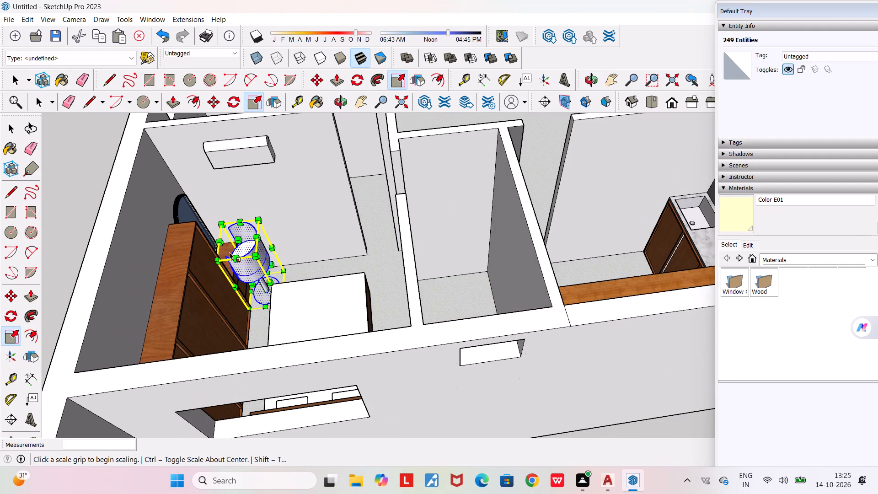
Move the chair by its base about 7" across the bedroom floor beside the bed's foot.
key(Right)
key(Right)
key(m)
key(Return)
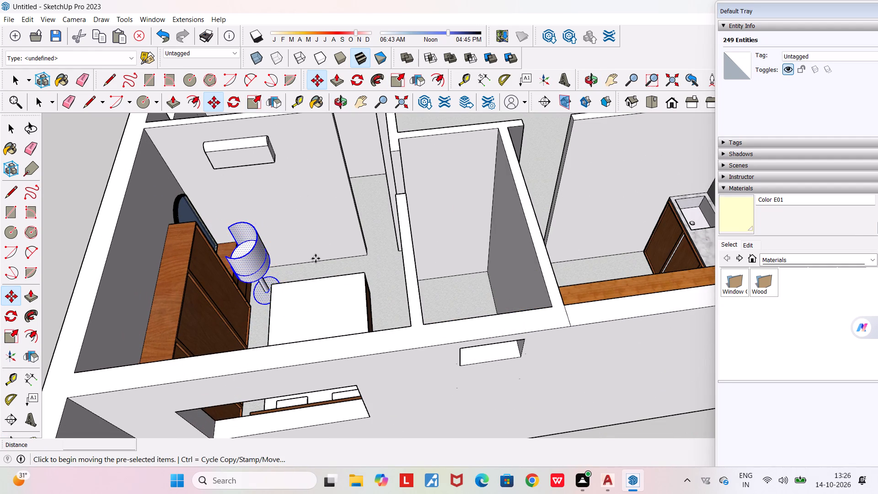
scroll(278, 279, up, 4)
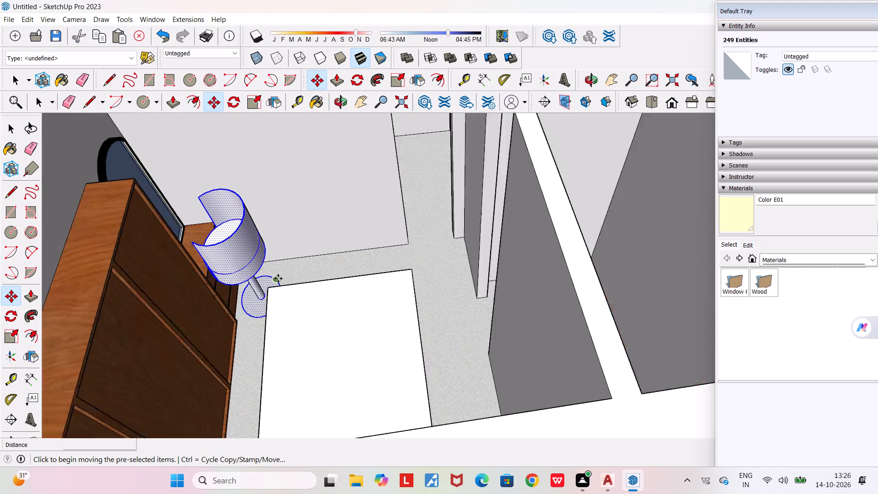
scroll(278, 279, up, 6)
click(278, 279)
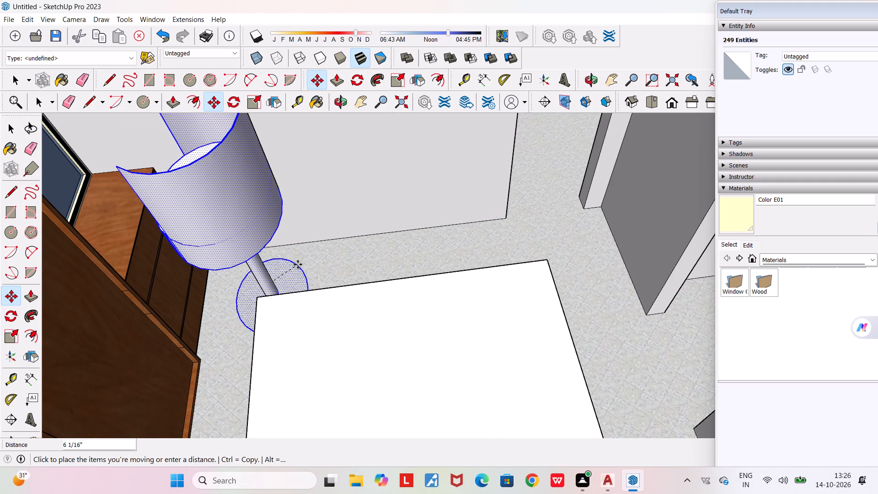
click(298, 264)
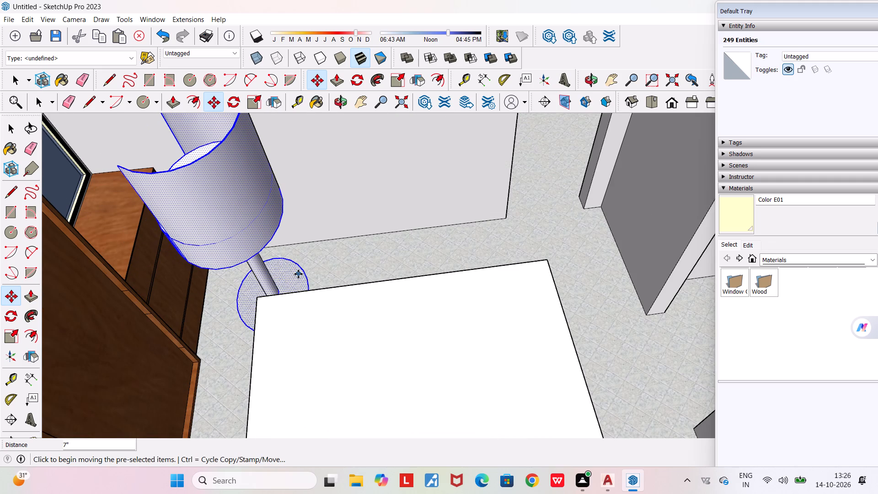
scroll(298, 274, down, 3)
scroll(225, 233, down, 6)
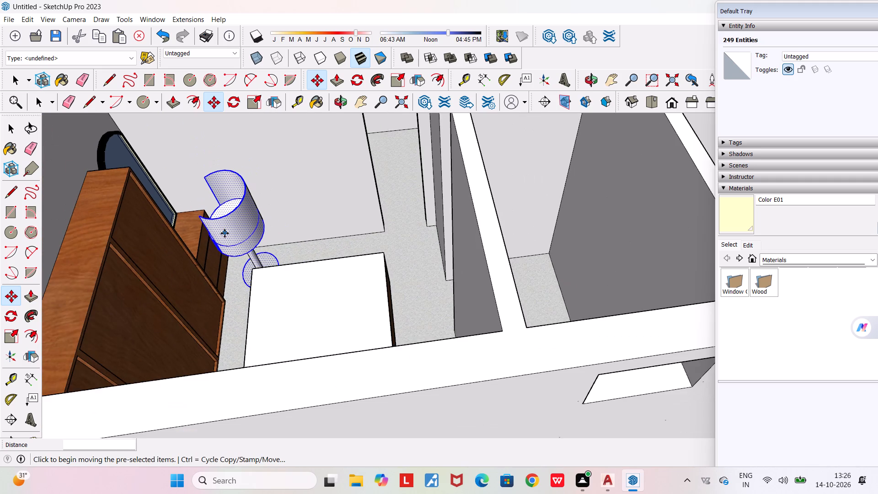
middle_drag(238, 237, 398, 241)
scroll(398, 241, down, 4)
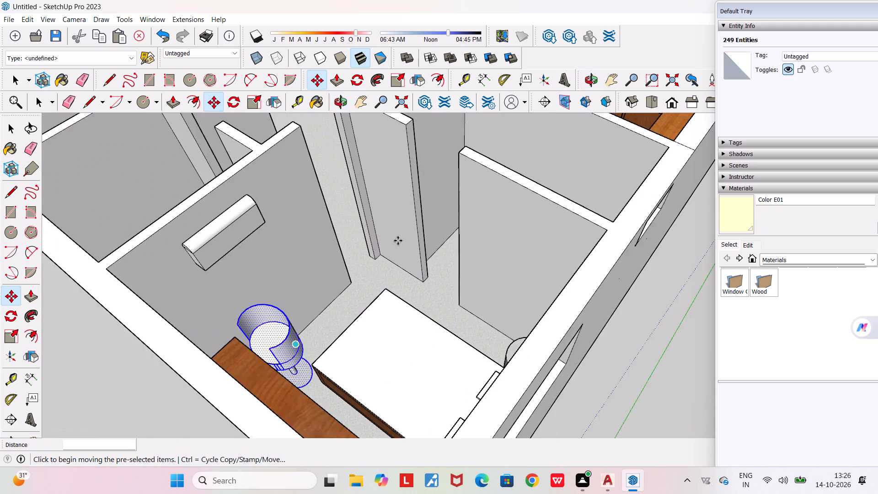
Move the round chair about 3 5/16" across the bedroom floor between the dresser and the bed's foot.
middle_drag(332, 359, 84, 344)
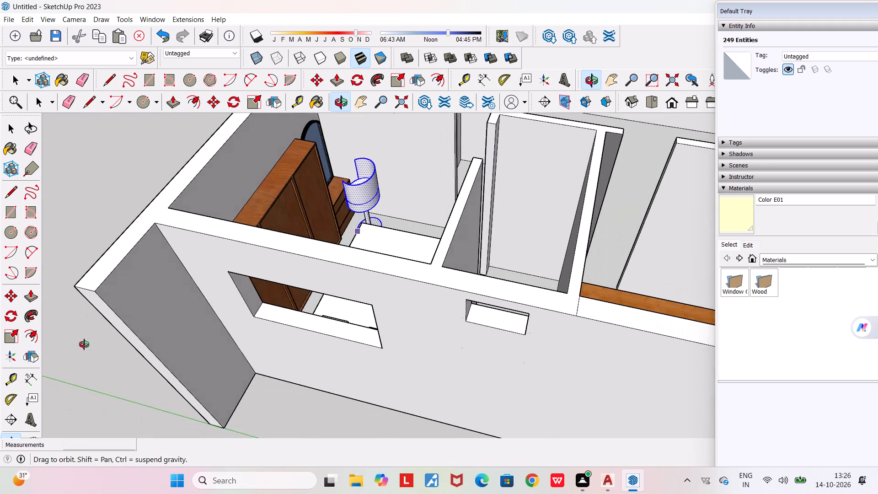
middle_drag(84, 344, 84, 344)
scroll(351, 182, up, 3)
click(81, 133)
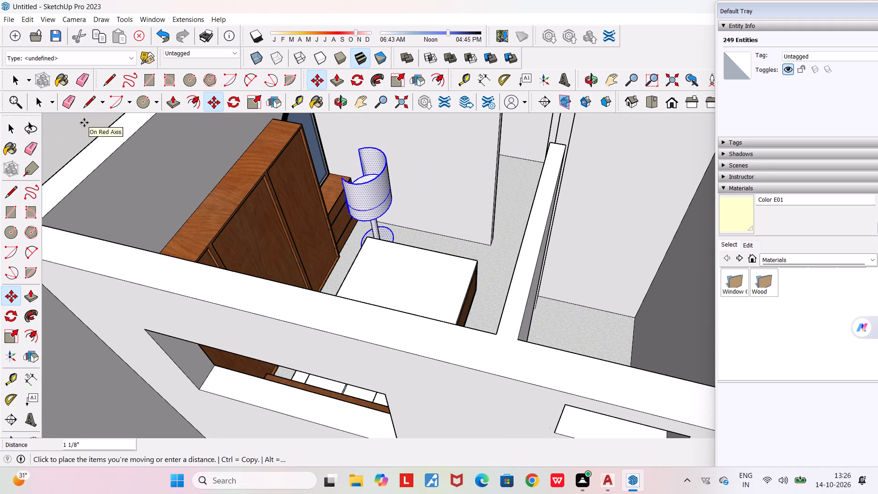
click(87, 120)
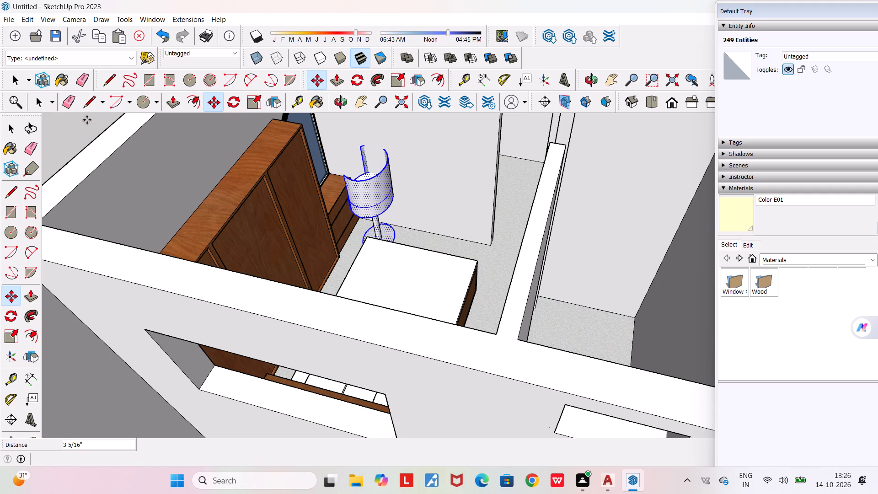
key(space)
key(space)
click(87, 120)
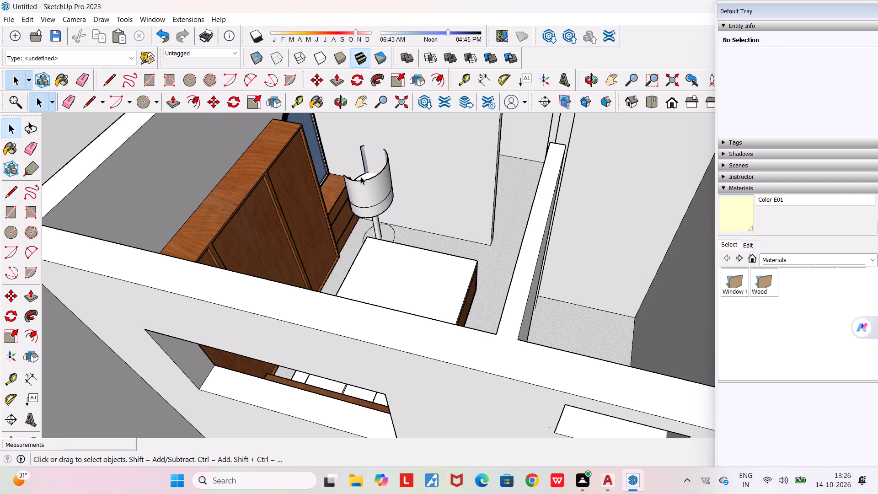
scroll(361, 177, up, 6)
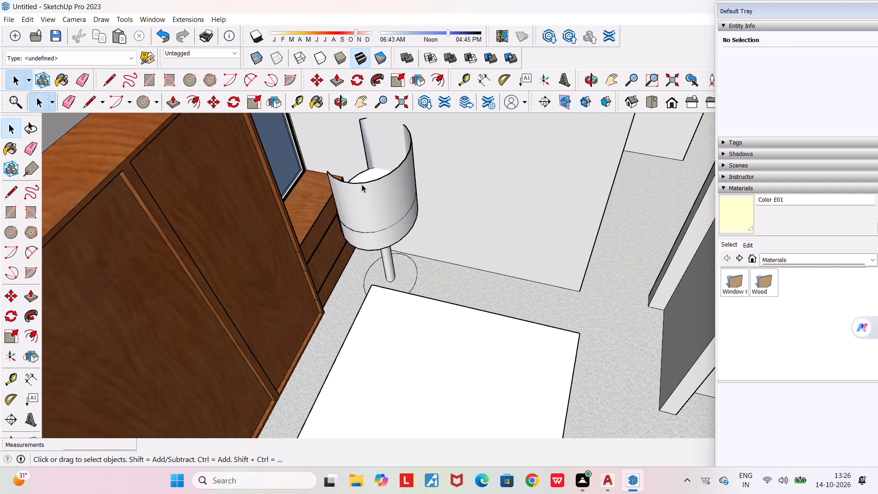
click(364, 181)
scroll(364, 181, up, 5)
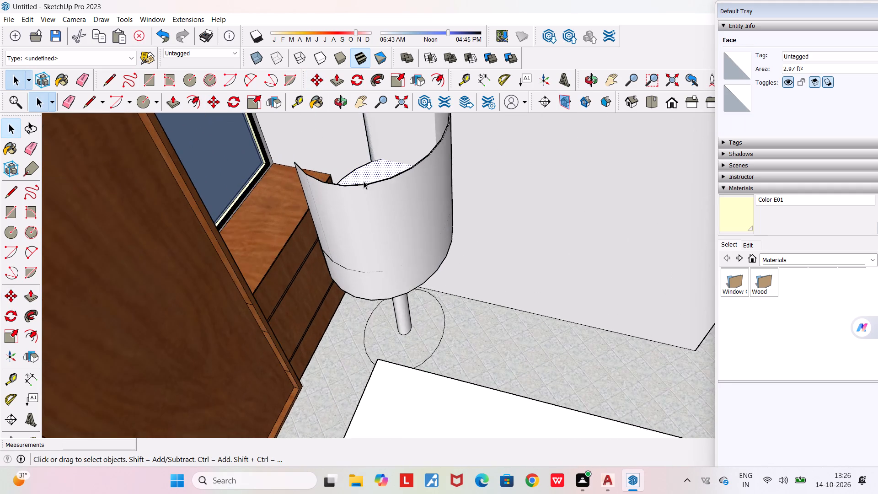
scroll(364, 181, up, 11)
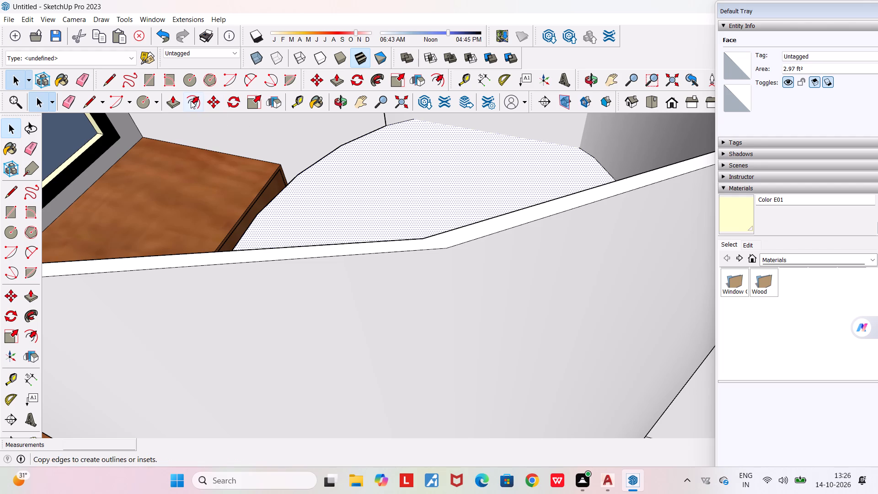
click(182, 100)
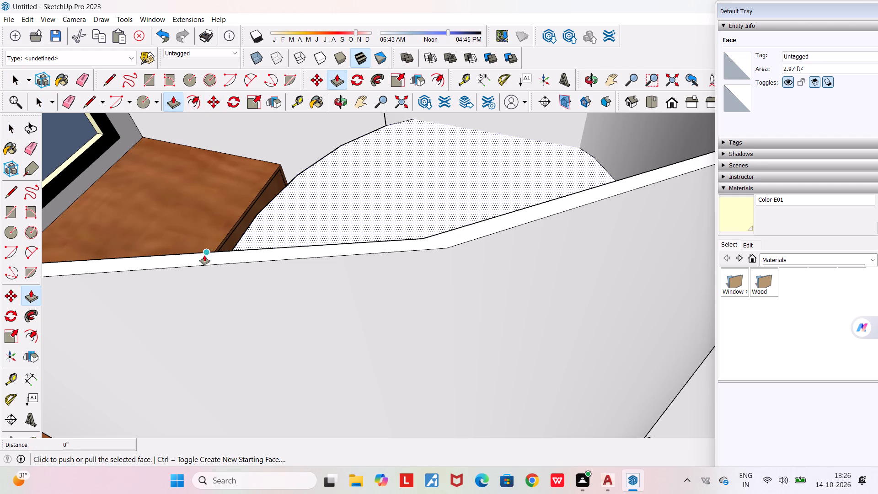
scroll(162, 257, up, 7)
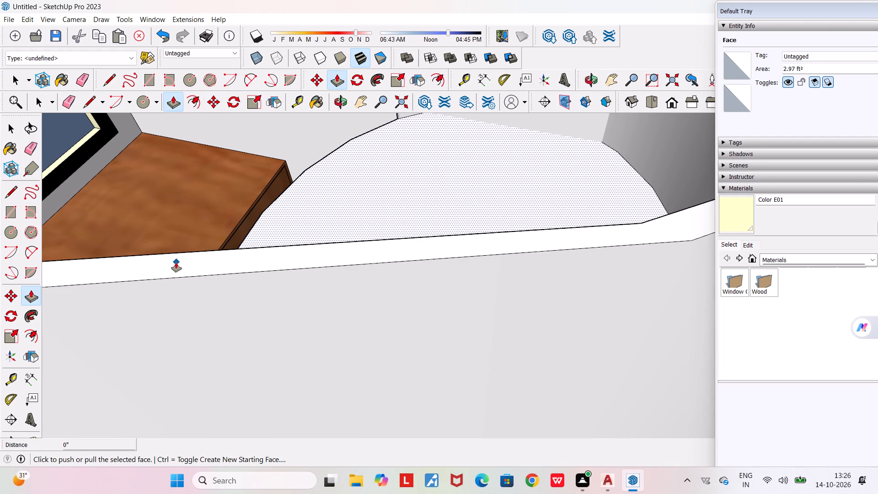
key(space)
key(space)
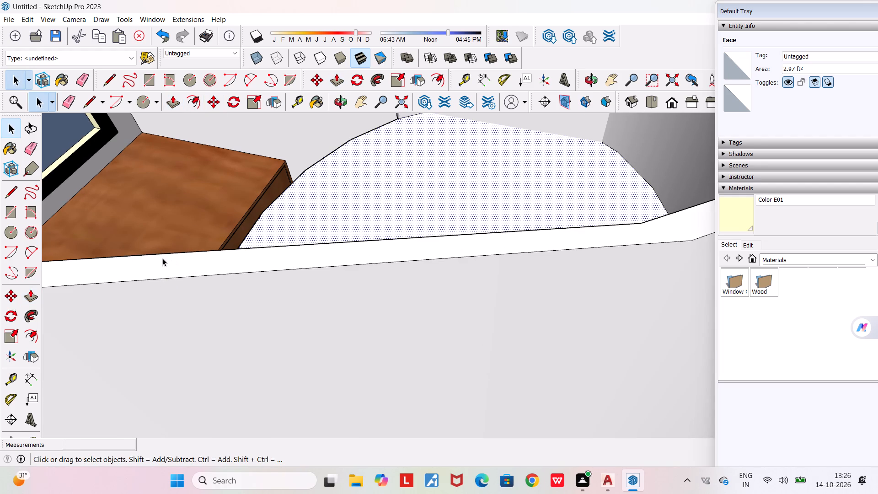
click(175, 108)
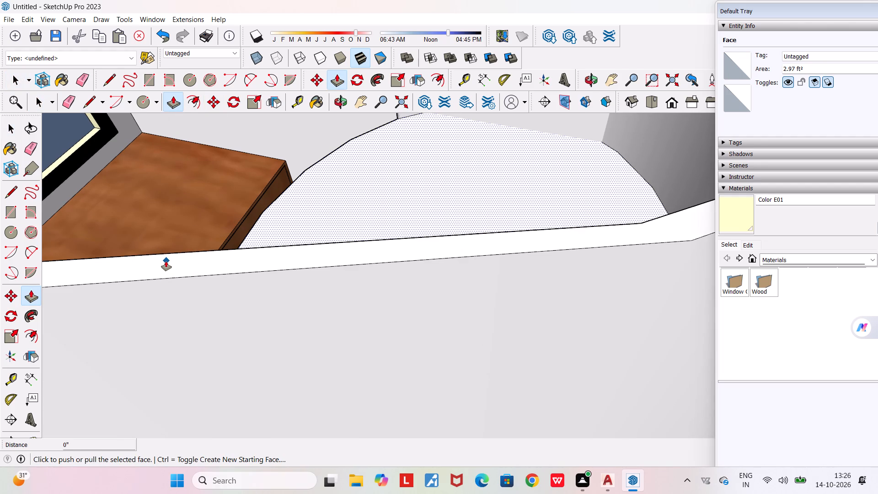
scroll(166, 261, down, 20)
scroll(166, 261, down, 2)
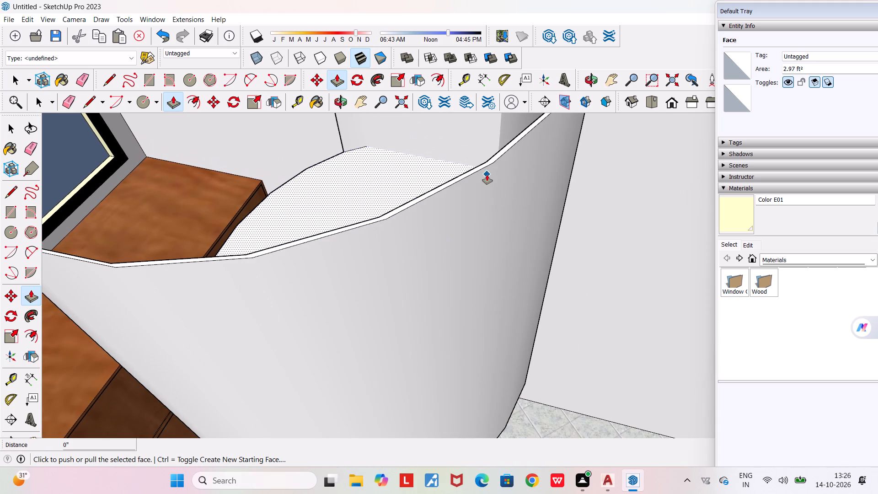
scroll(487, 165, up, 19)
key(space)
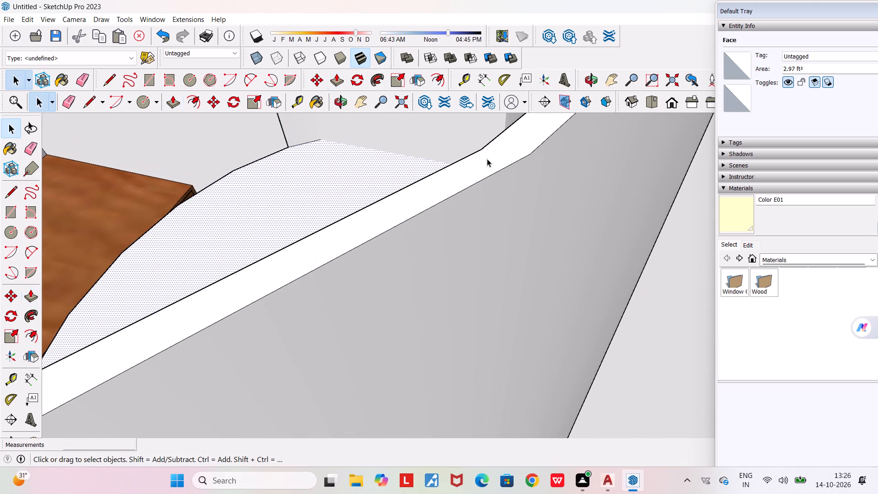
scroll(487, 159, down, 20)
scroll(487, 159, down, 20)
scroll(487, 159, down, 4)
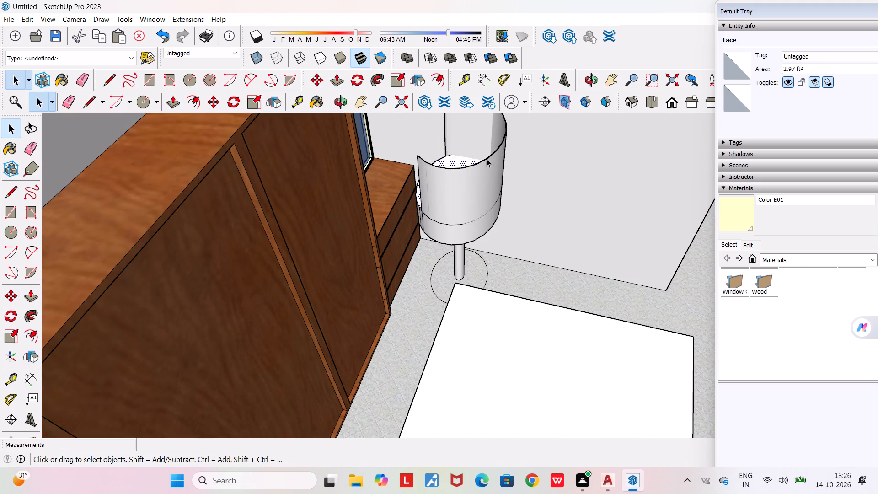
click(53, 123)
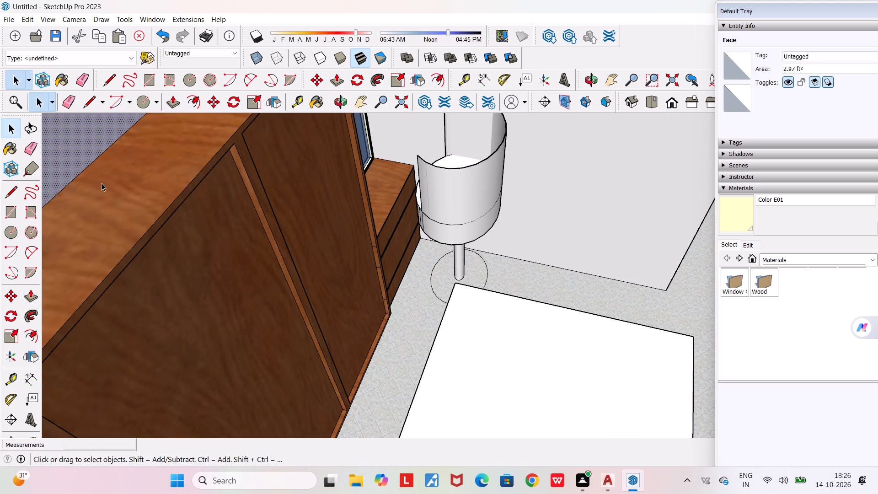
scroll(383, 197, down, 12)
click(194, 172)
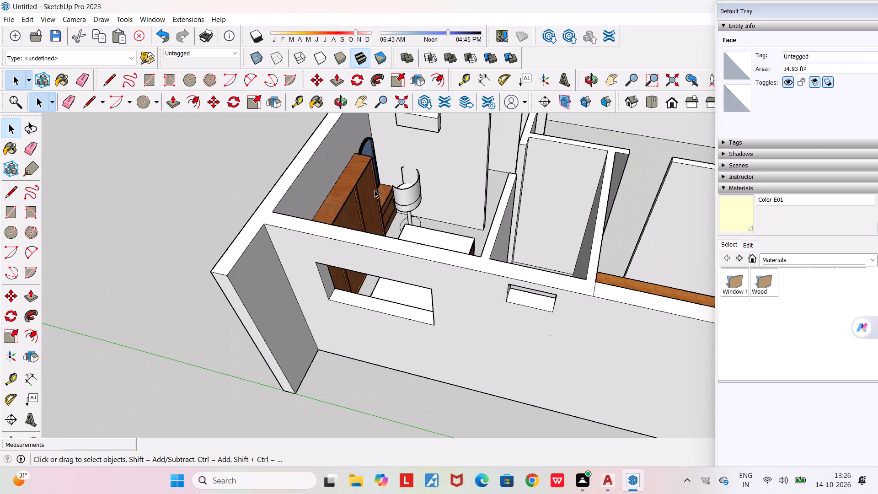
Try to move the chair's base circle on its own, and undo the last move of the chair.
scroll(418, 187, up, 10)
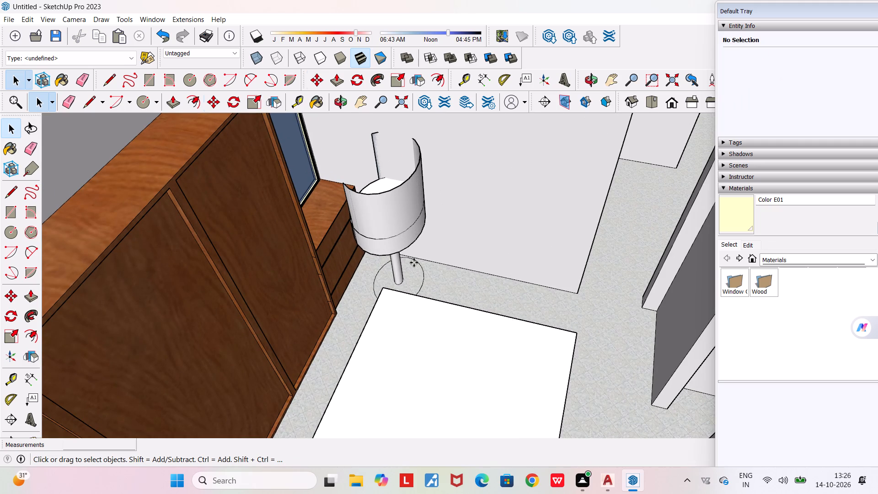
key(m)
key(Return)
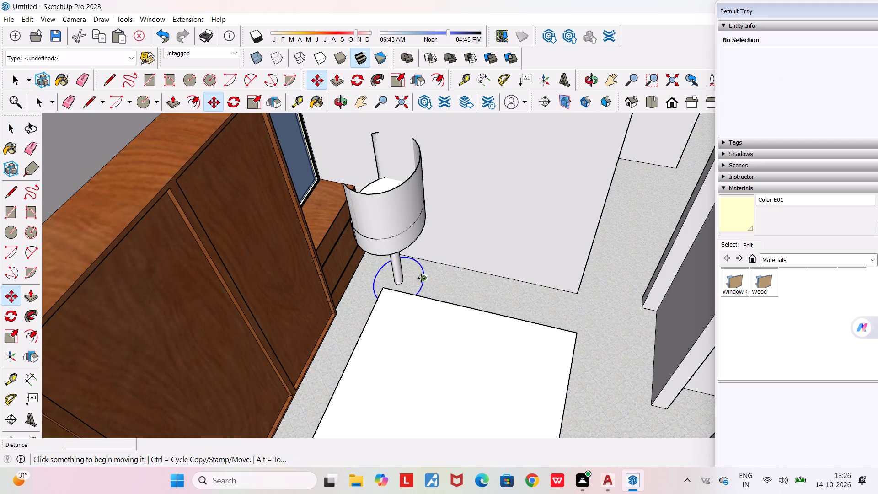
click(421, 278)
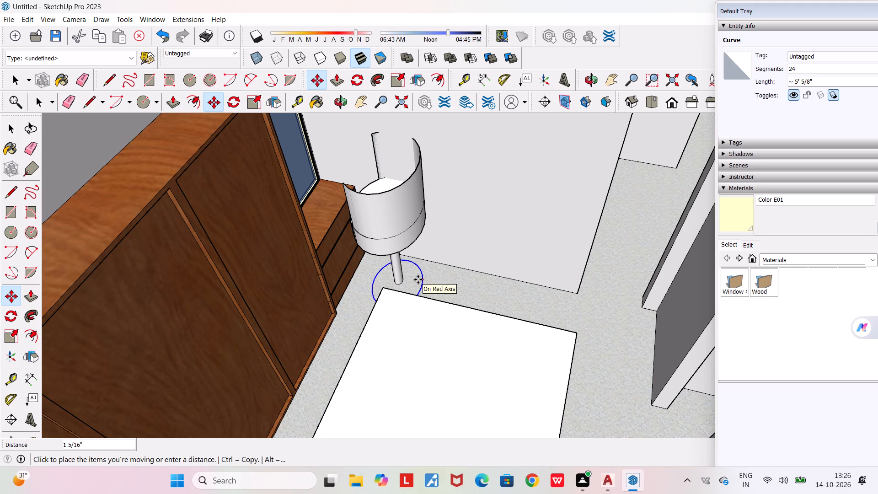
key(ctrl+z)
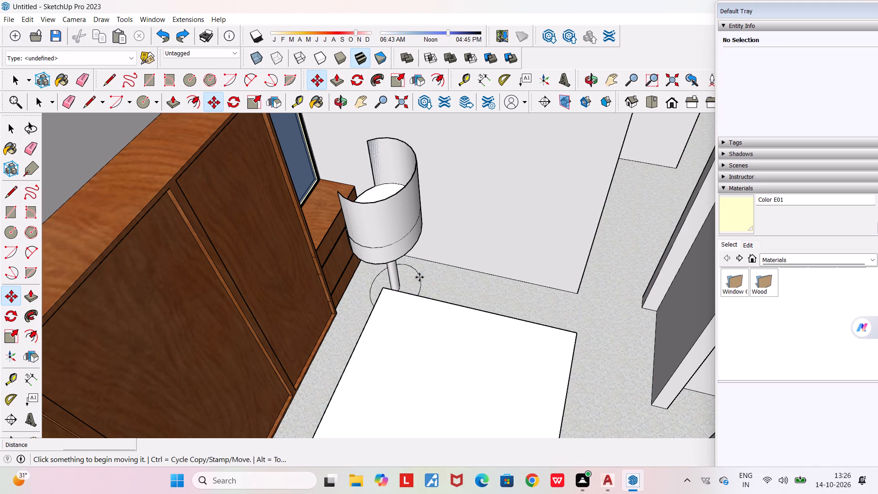
Examine the chair's seat, backrest and base beside the dresser and the bed's foot from several sides.
scroll(383, 213, up, 5)
middle_drag(382, 212, 271, 263)
scroll(271, 263, down, 6)
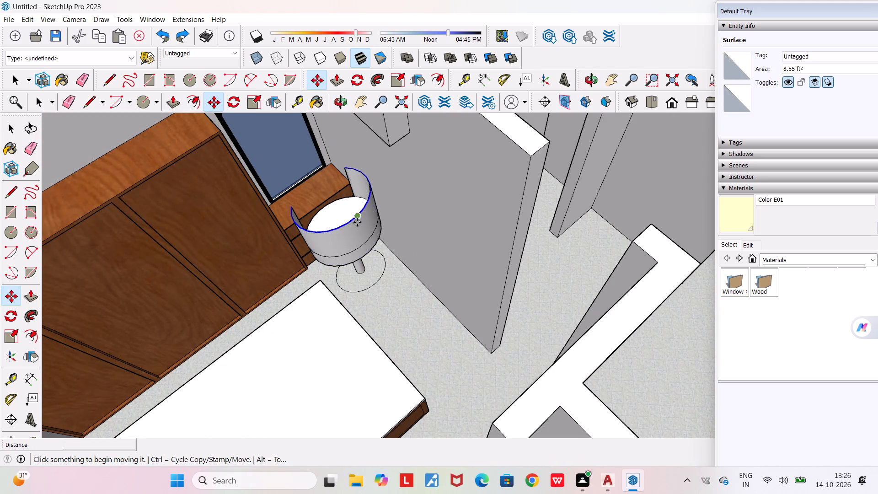
middle_drag(306, 218, 271, 220)
scroll(271, 220, down, 3)
scroll(312, 234, up, 6)
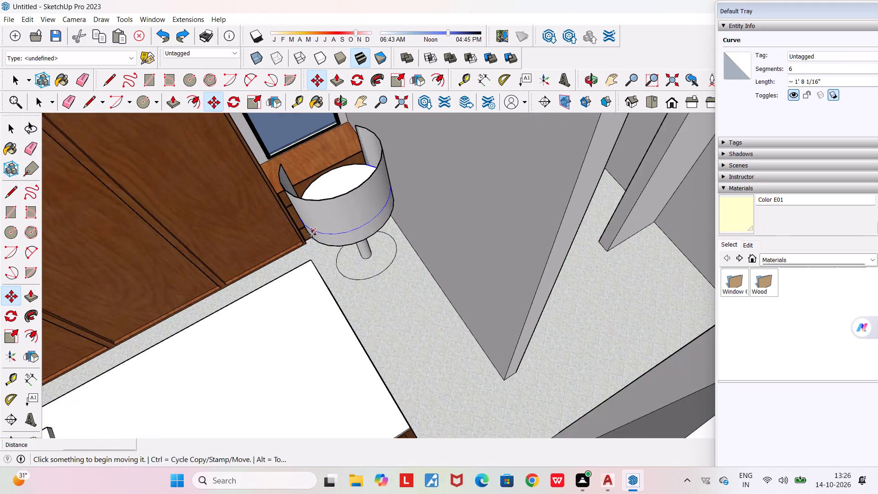
scroll(312, 234, down, 6)
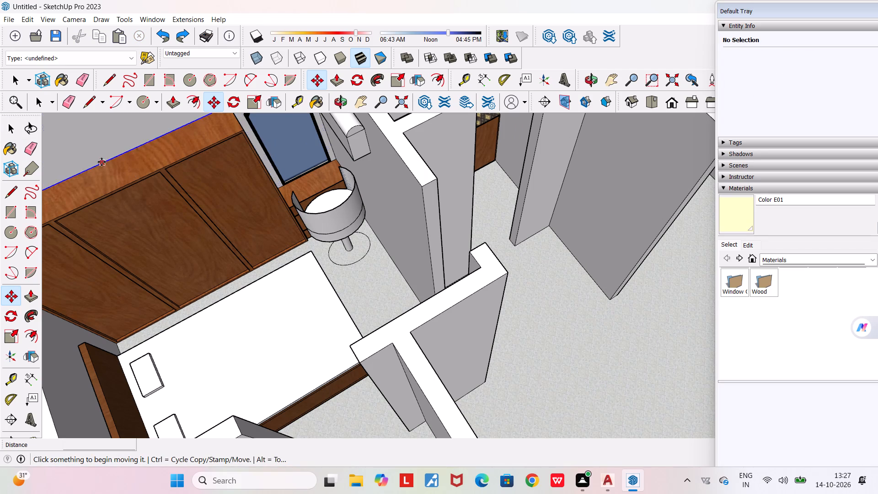
scroll(100, 146, down, 18)
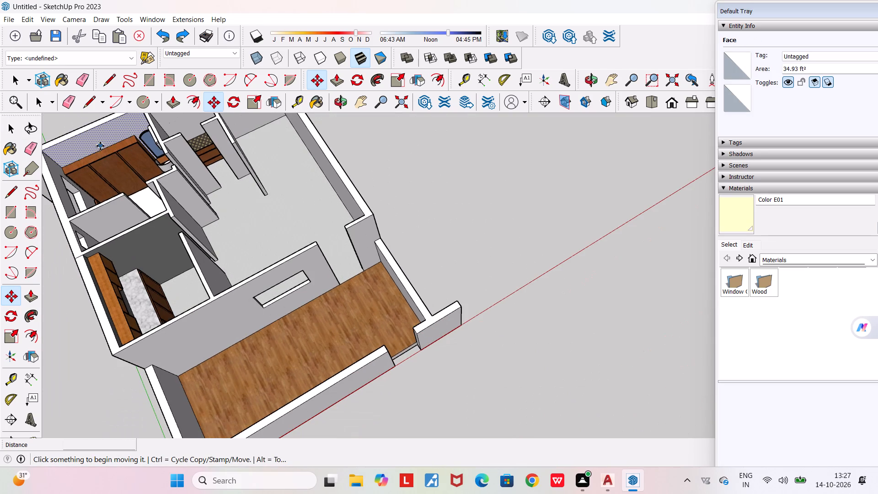
key(space)
key(space)
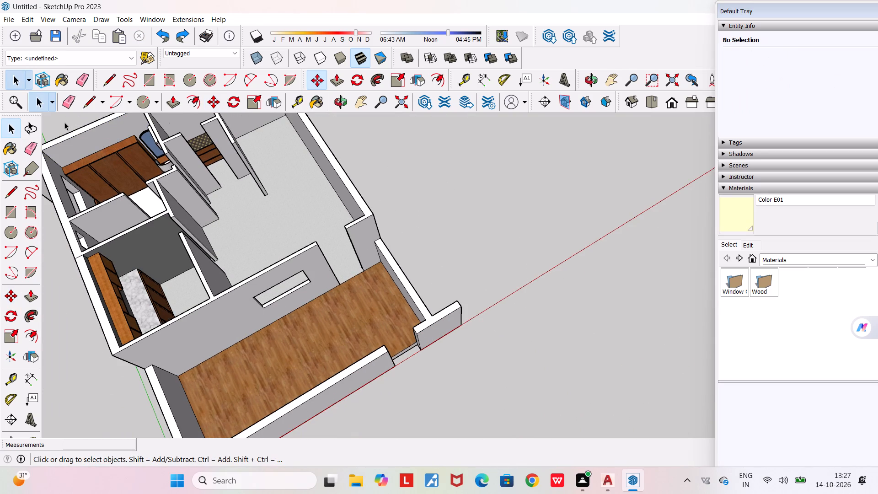
click(64, 122)
scroll(189, 180, up, 8)
middle_drag(133, 164, 235, 158)
scroll(235, 158, down, 4)
scroll(131, 271, up, 12)
scroll(172, 229, up, 5)
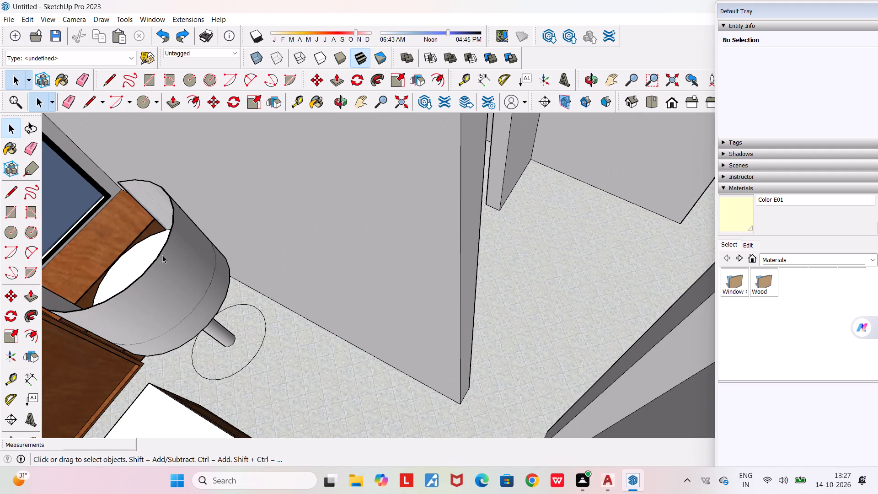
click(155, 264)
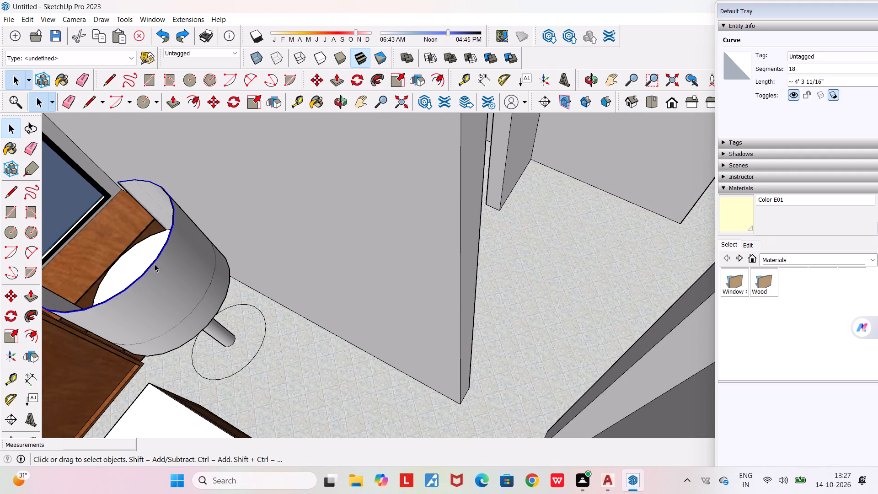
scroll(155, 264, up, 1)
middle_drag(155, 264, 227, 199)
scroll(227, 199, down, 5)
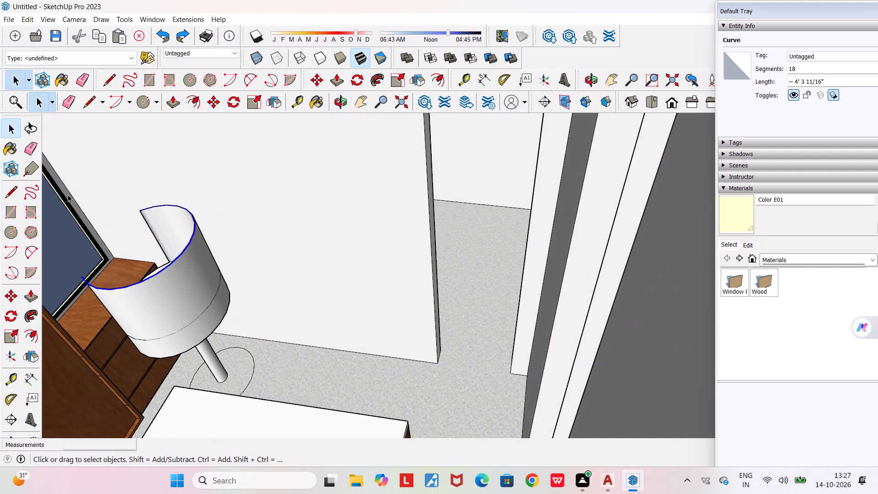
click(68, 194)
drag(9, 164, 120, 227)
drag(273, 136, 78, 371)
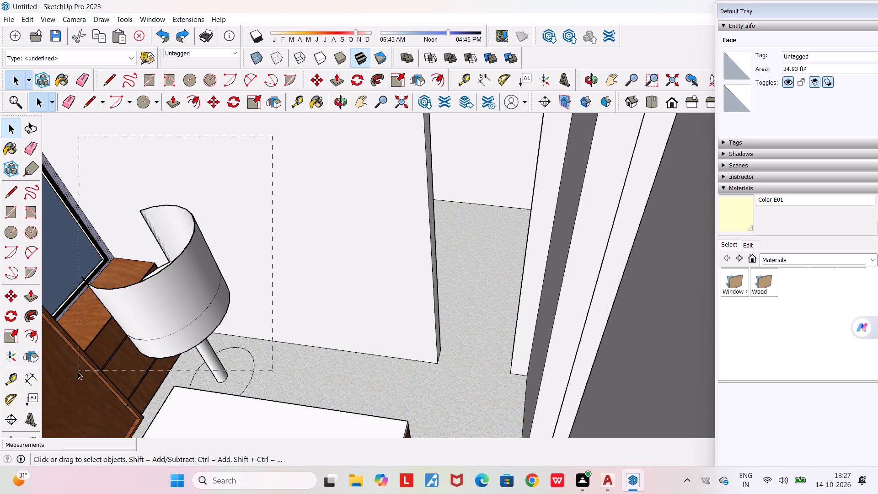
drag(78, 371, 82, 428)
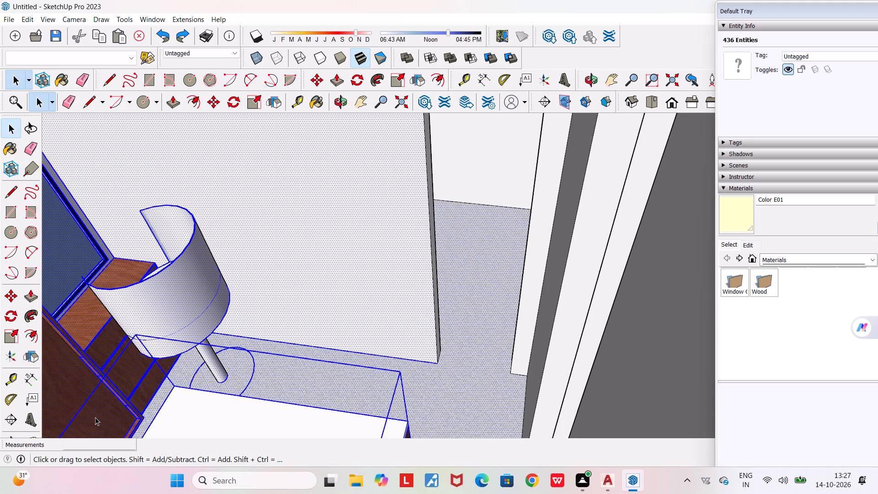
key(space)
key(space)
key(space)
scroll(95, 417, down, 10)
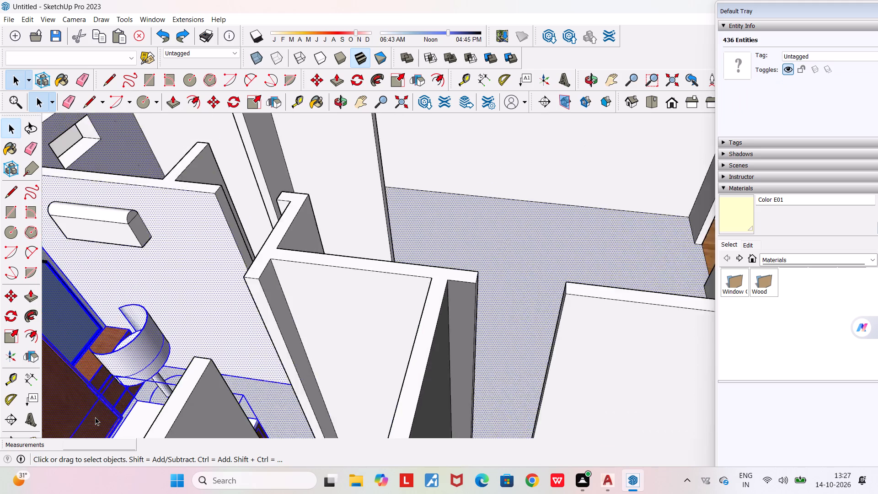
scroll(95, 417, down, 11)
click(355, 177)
Lower the top edge of the round chair's curved backrest by about 3 3/4" with Push/Pull.
scroll(95, 377, up, 6)
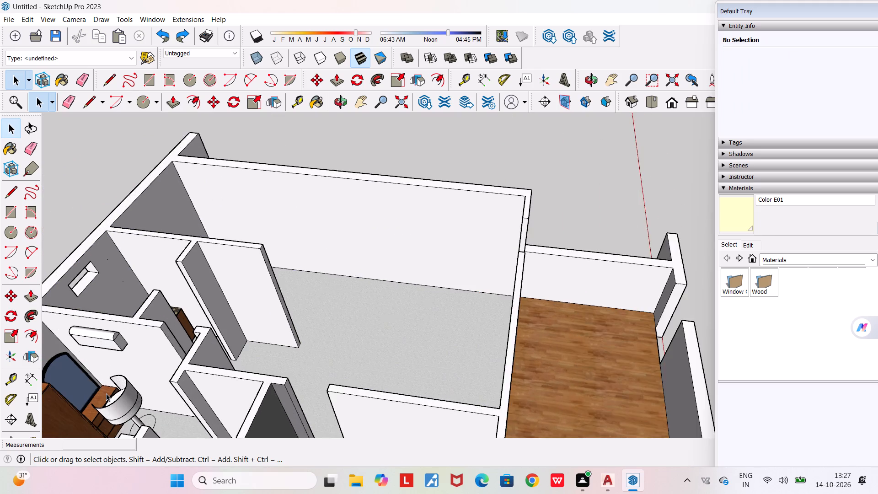
scroll(106, 393, up, 20)
scroll(118, 407, up, 5)
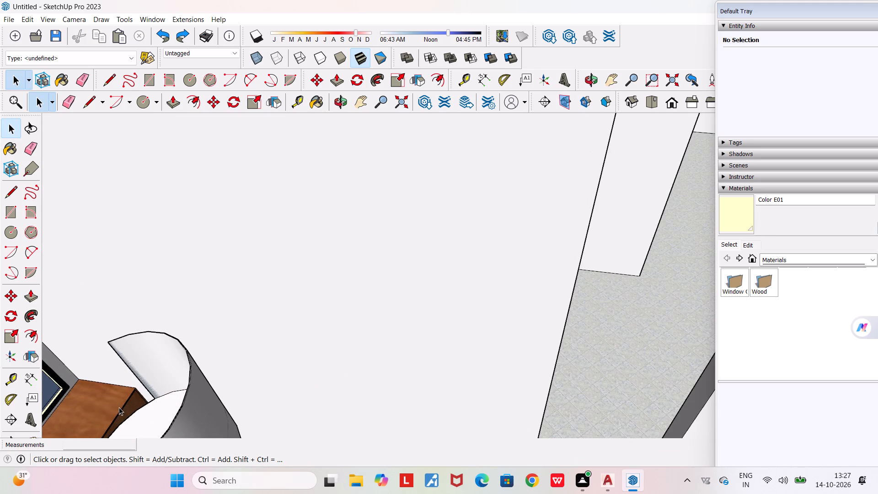
scroll(187, 383, up, 14)
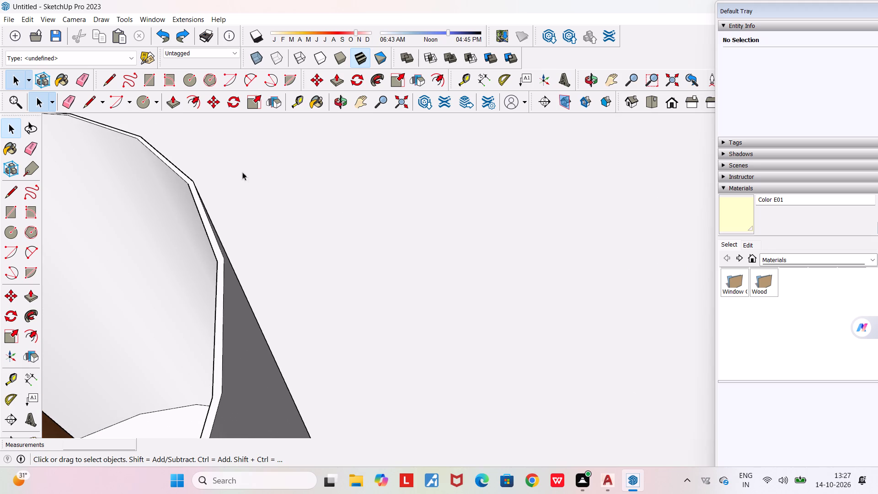
click(177, 104)
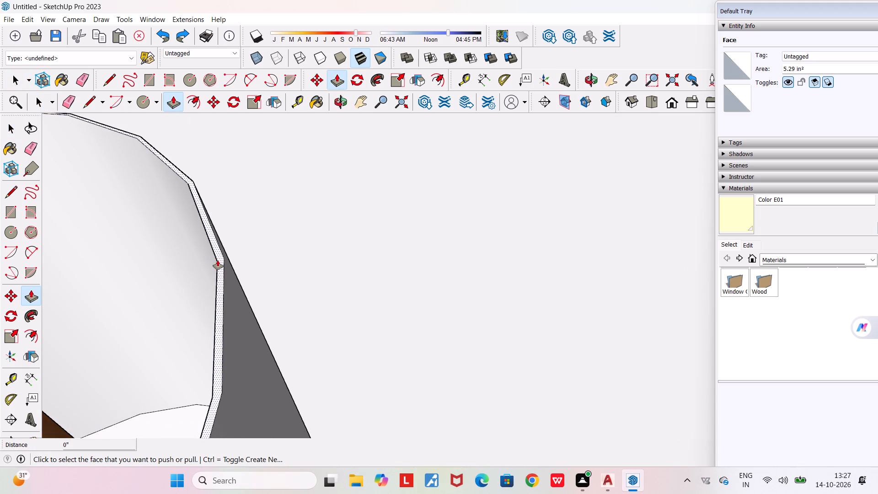
click(218, 260)
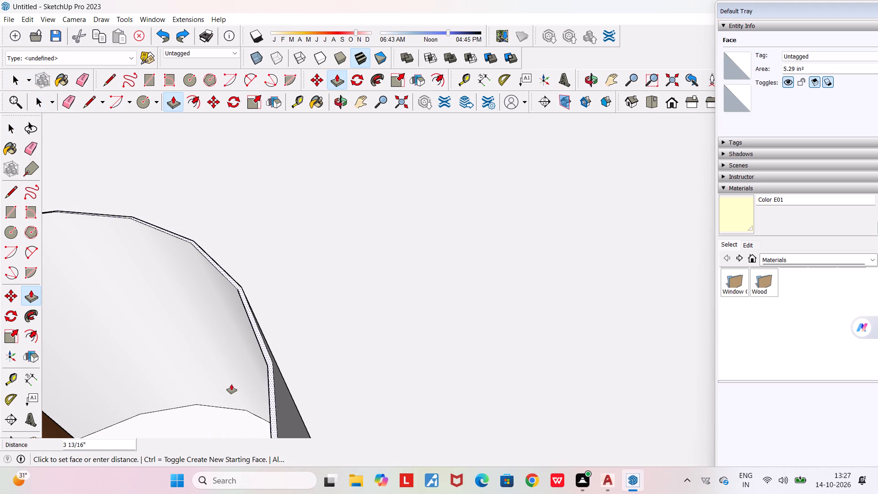
click(231, 384)
Examine the chair's backrest and its place beside the bedroom dresser, up close and from outside the apartment.
scroll(219, 351, down, 18)
middle_drag(176, 365, 123, 296)
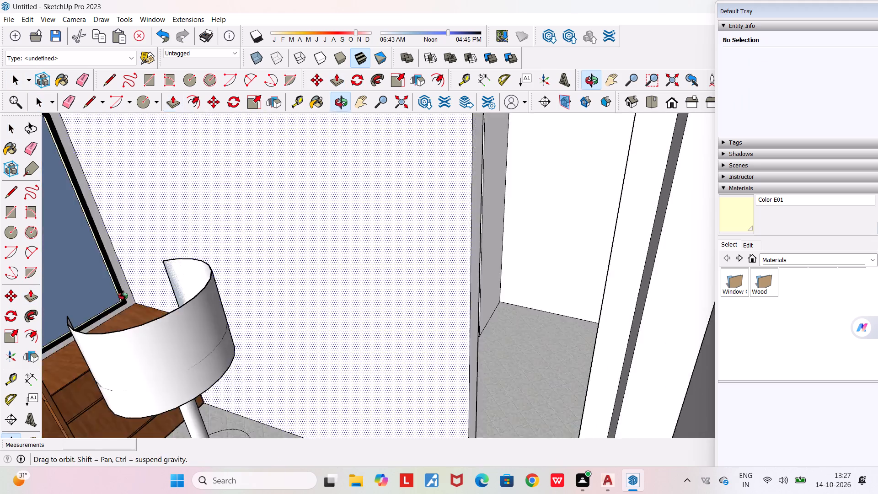
middle_drag(123, 296, 122, 291)
scroll(122, 291, down, 3)
middle_drag(127, 295, 184, 313)
scroll(184, 313, down, 20)
scroll(184, 313, down, 12)
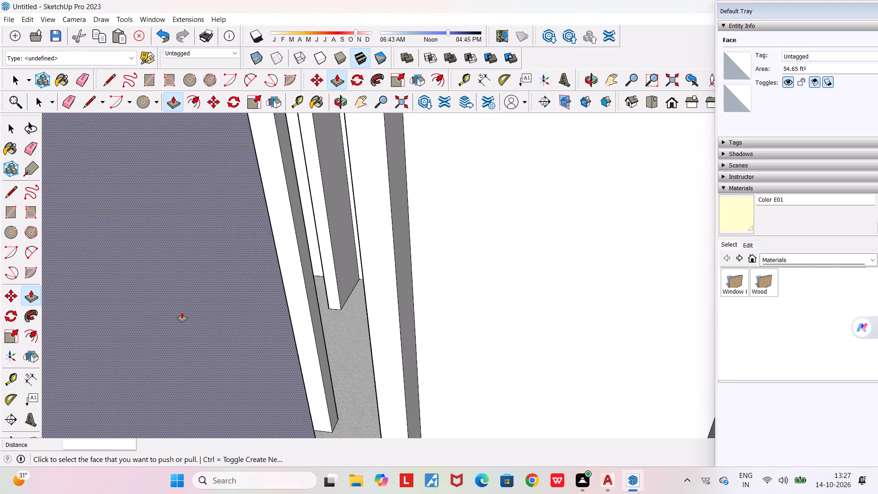
scroll(182, 312, down, 20)
scroll(182, 312, down, 20)
scroll(182, 312, down, 3)
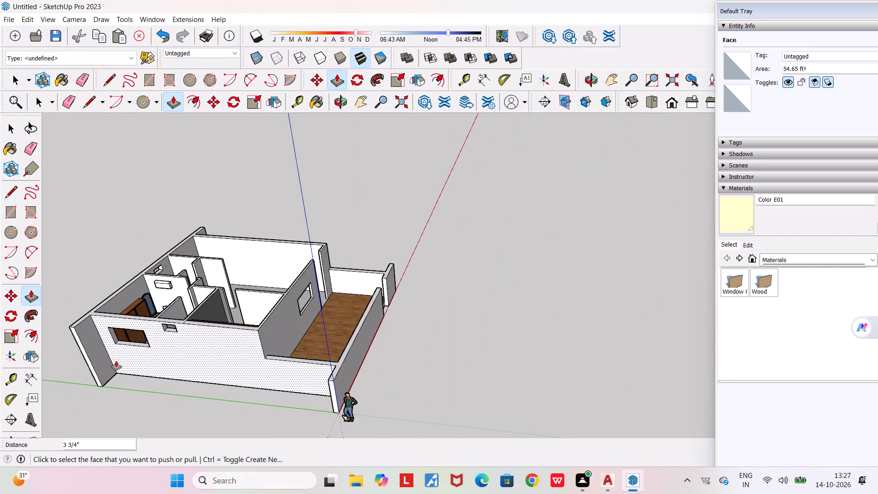
middle_drag(114, 362, 148, 352)
scroll(148, 352, down, 5)
middle_drag(147, 352, 118, 411)
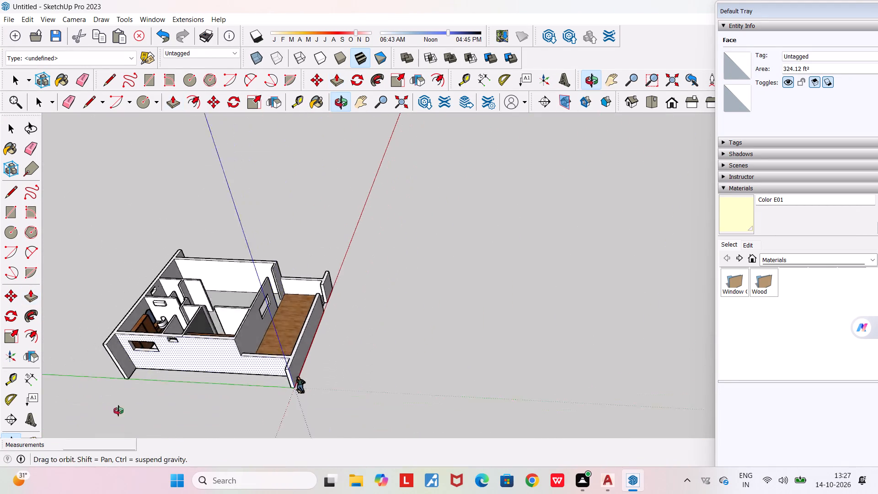
middle_drag(118, 411, 80, 452)
Lower the top edge of the chair's curved backrest by about another 3 7/8" with Push/Pull.
scroll(191, 239, up, 7)
scroll(201, 309, up, 4)
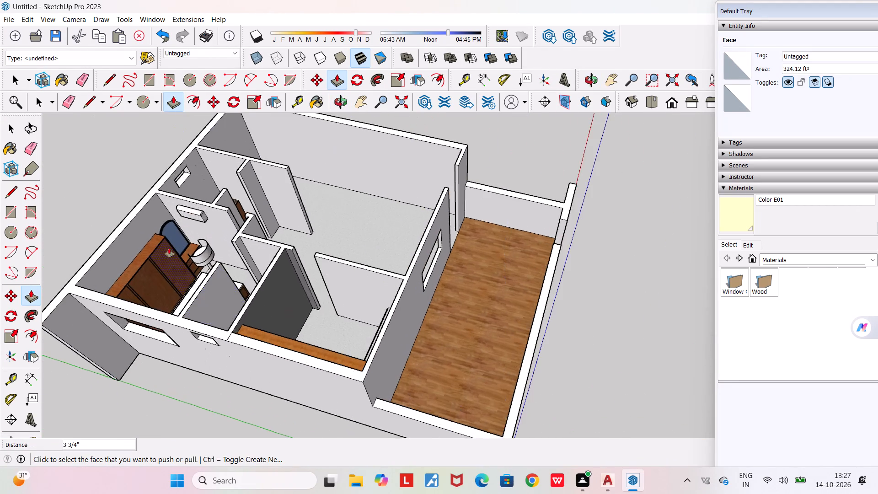
scroll(155, 223, up, 6)
scroll(211, 283, up, 6)
scroll(263, 255, up, 14)
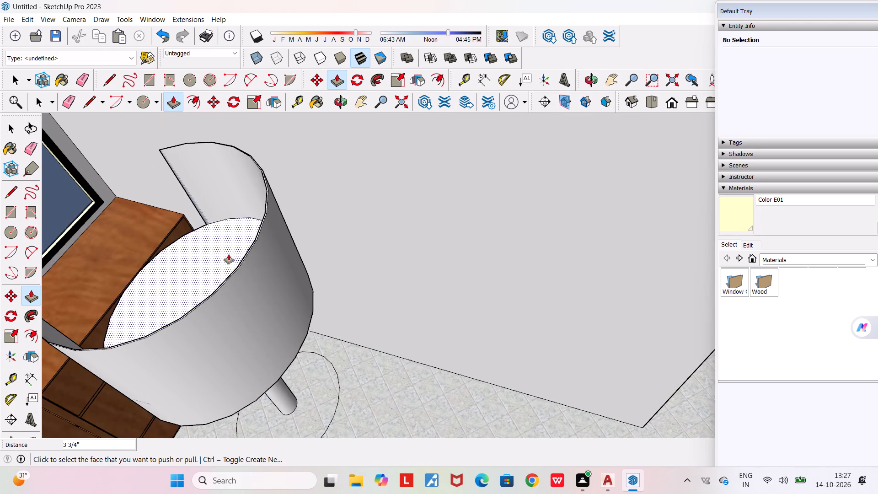
scroll(227, 255, up, 5)
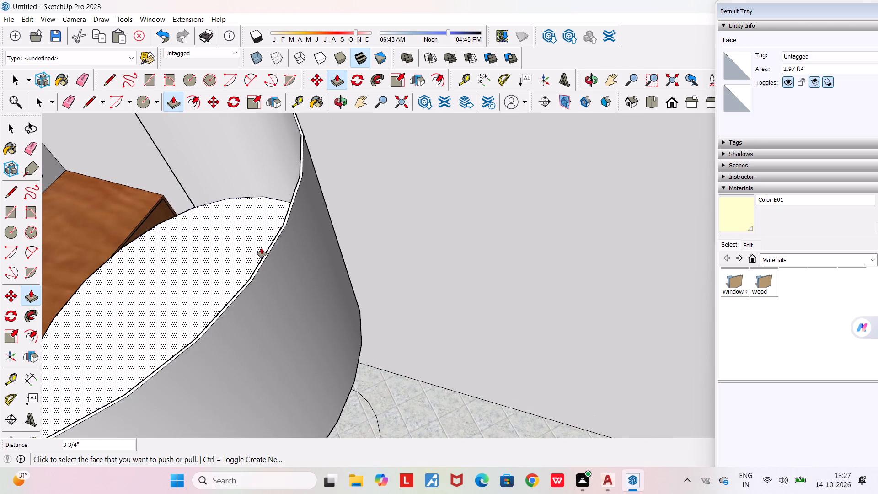
scroll(265, 255, up, 6)
click(265, 255)
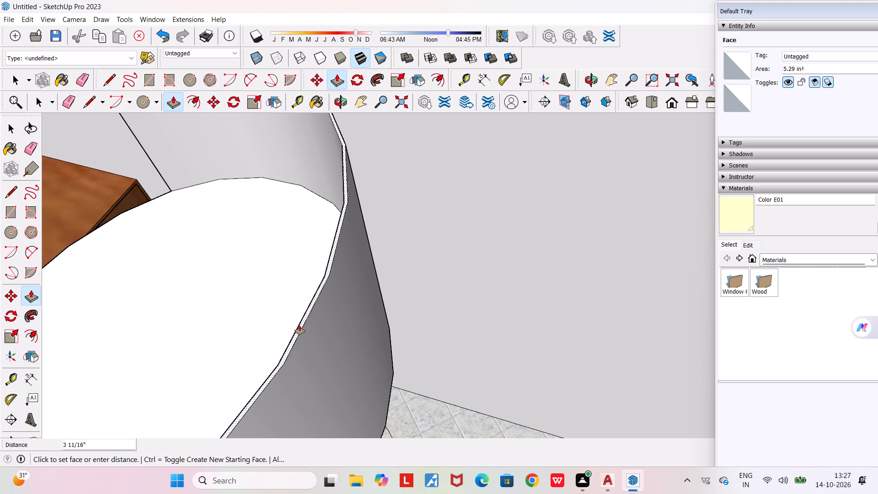
click(300, 326)
scroll(299, 326, down, 19)
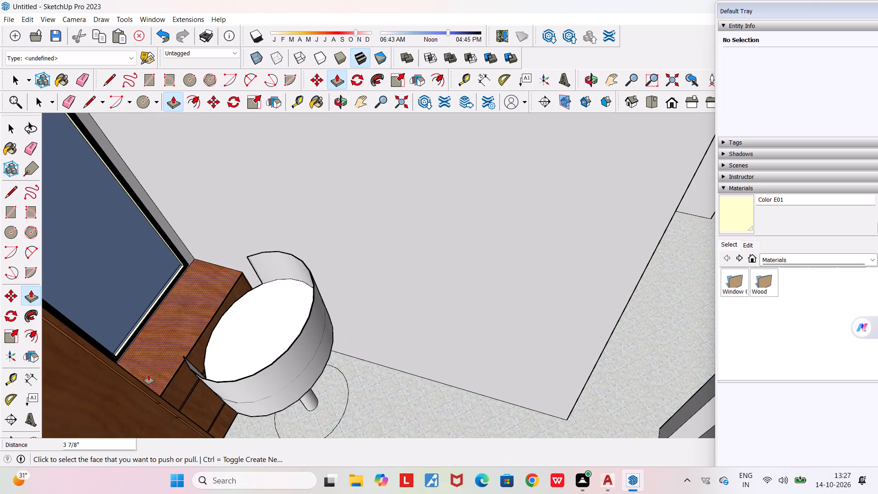
scroll(147, 368, down, 18)
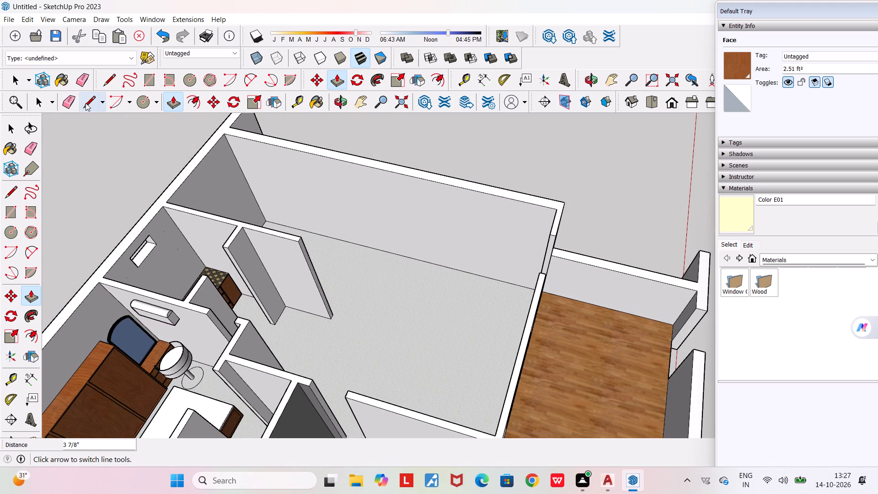
key(space)
key(space)
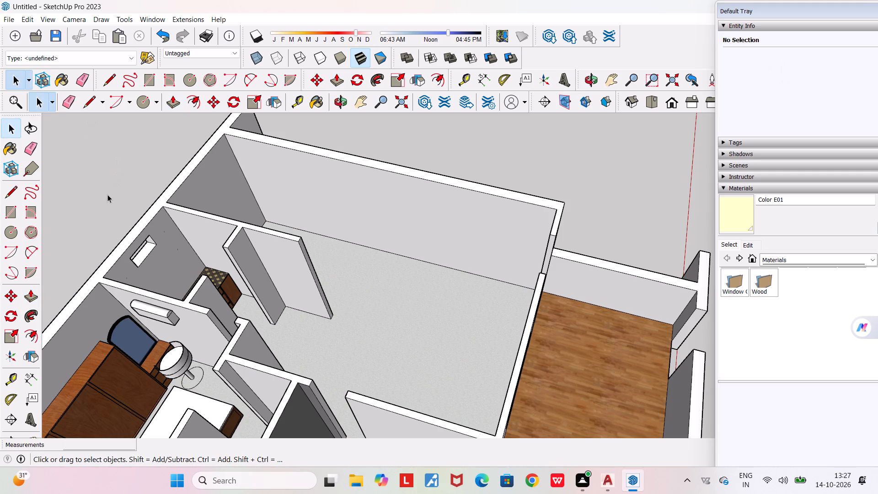
Examine the chair against the dresser, wardrobe and bed, and the neighbouring rooms, from several sides.
scroll(107, 194, down, 3)
middle_drag(172, 354, 315, 294)
scroll(315, 294, down, 8)
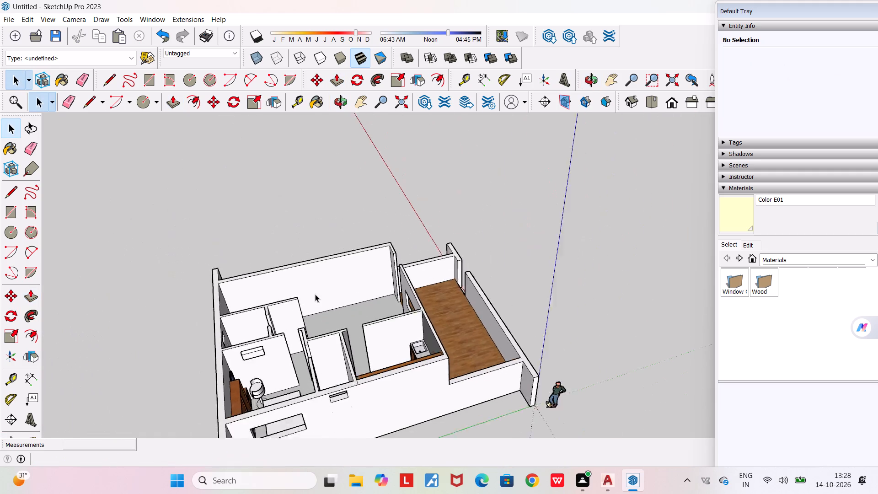
scroll(315, 294, down, 2)
middle_drag(271, 351, 134, 370)
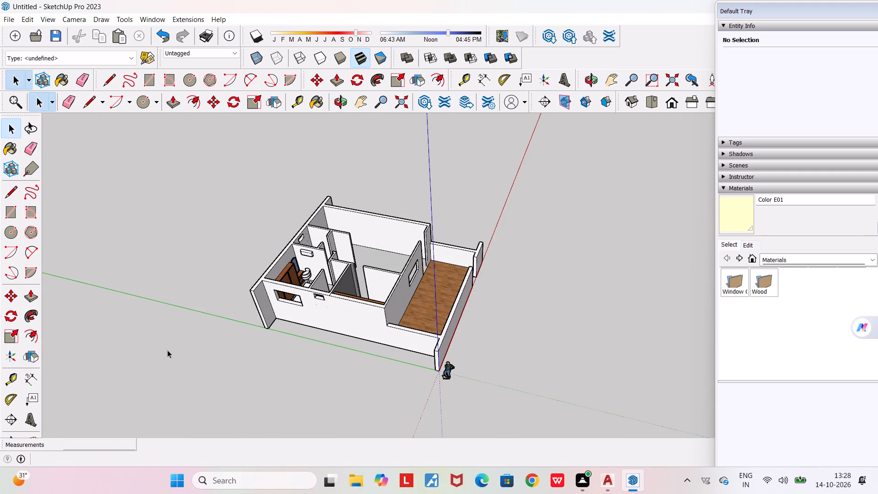
scroll(306, 261, up, 15)
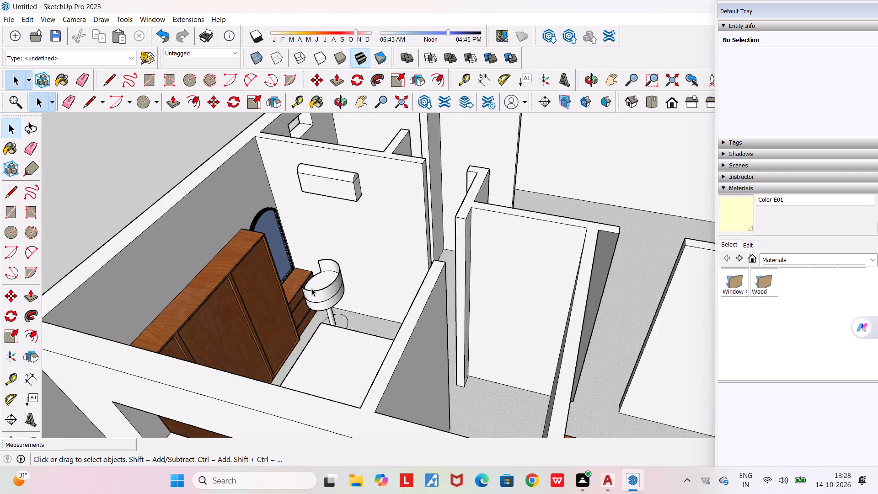
scroll(335, 283, up, 7)
middle_drag(335, 283, 167, 331)
scroll(167, 331, down, 5)
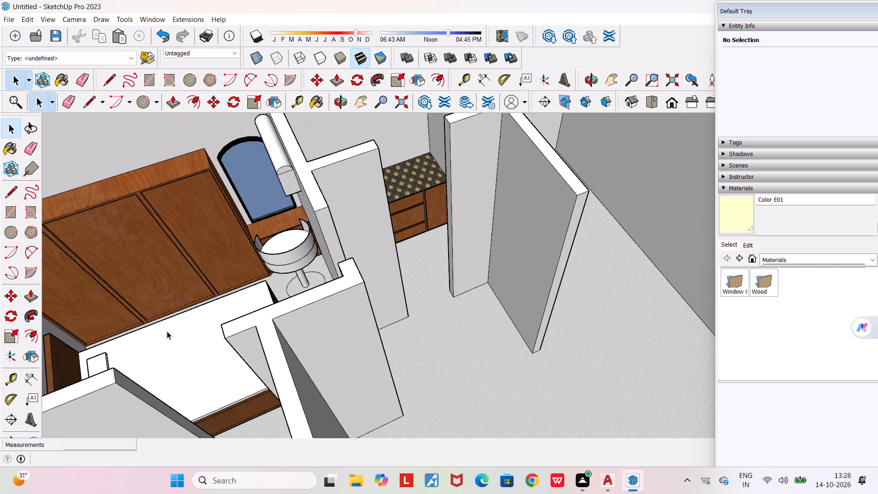
middle_drag(299, 256, 389, 209)
scroll(389, 209, down, 6)
middle_drag(292, 325, 124, 406)
scroll(124, 406, down, 6)
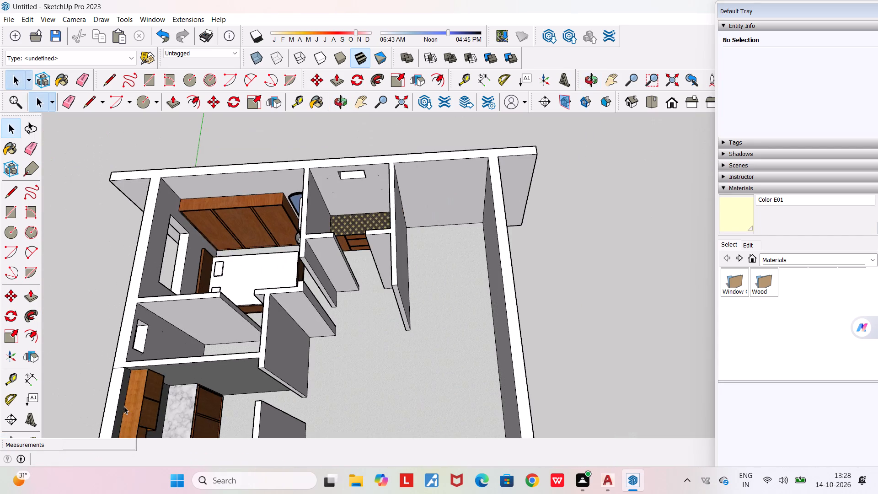
middle_drag(305, 398, 99, 384)
scroll(99, 384, down, 13)
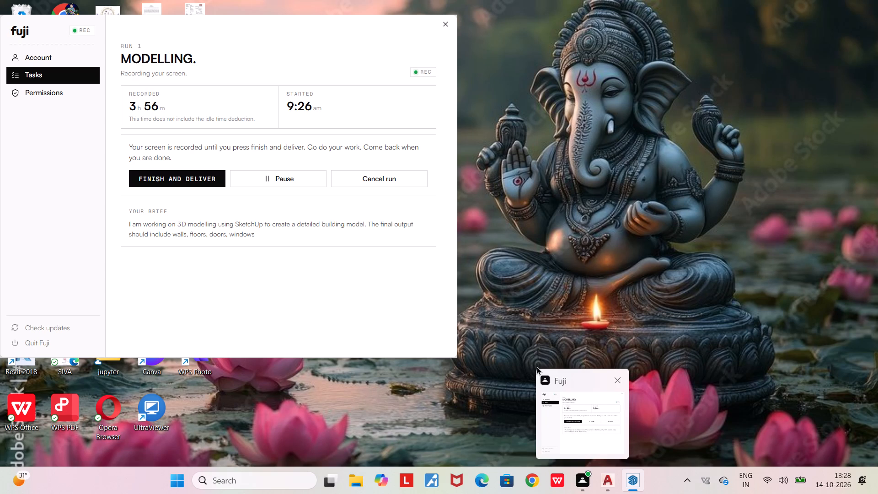
Examine the apartment's walls, window opening, living area and wood-floored strip from several sides.
scroll(199, 290, up, 9)
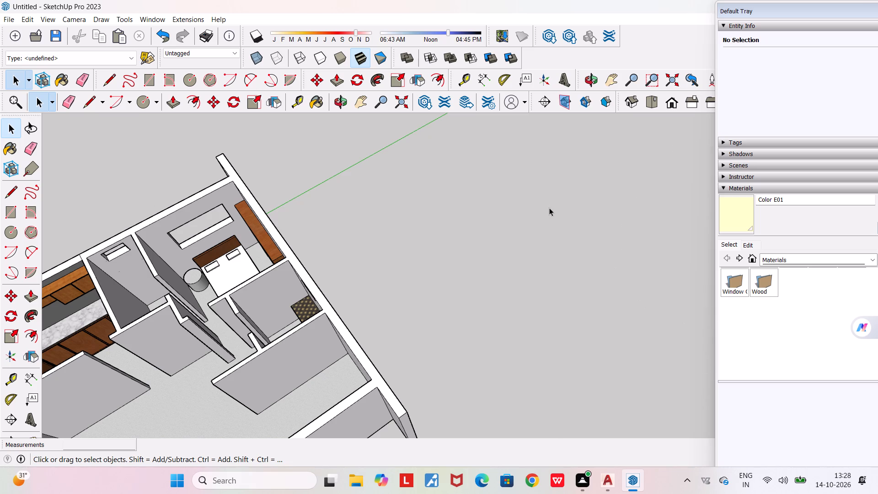
scroll(351, 330, up, 3)
scroll(351, 329, down, 10)
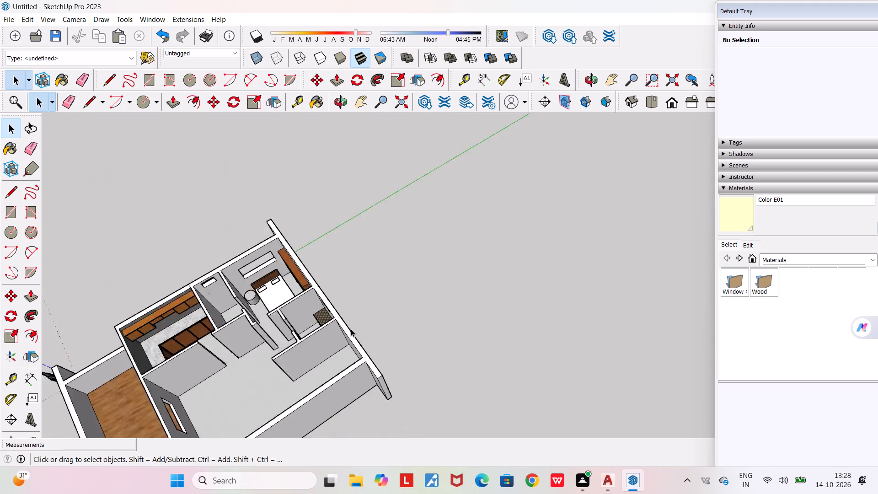
scroll(351, 329, down, 8)
scroll(282, 406, up, 17)
middle_drag(284, 394, 364, 346)
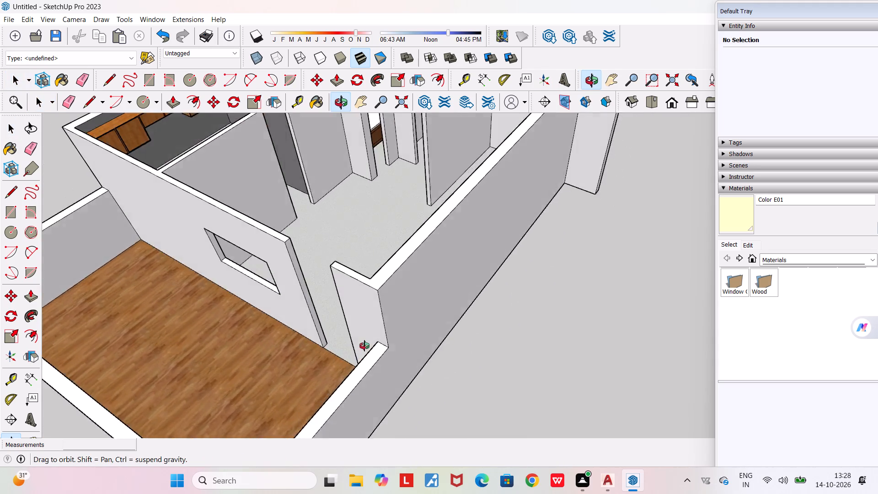
middle_drag(364, 346, 377, 340)
scroll(377, 340, down, 11)
middle_drag(340, 376, 512, 338)
scroll(512, 338, down, 4)
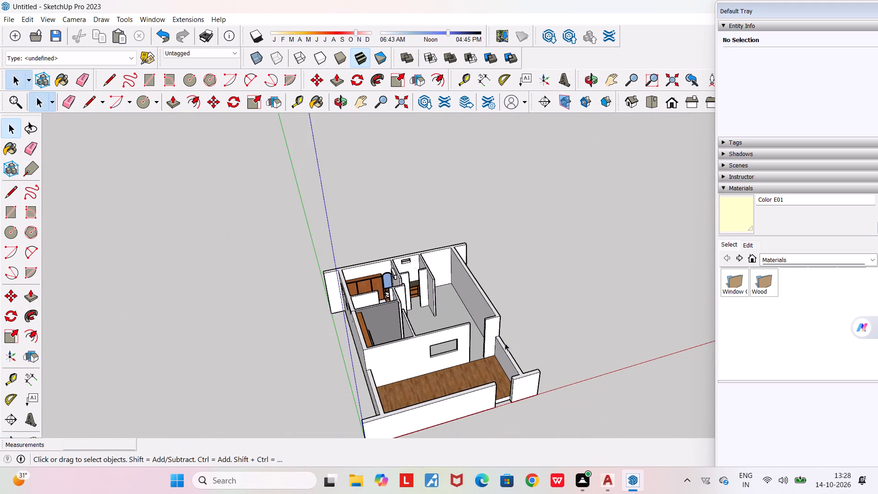
middle_drag(498, 375, 187, 396)
scroll(189, 392, down, 1)
scroll(405, 246, up, 11)
Examine the kitchen's cabinets, marble countertop and sink from above.
middle_drag(420, 333, 418, 348)
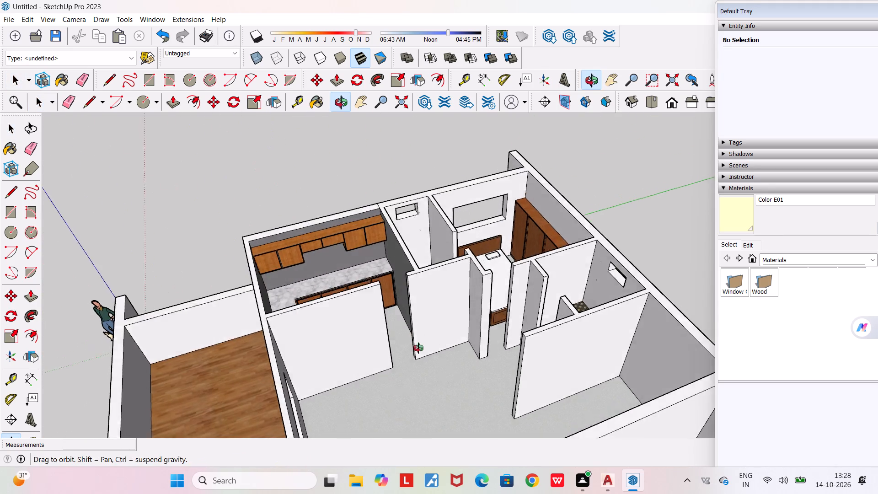
middle_drag(418, 348, 393, 432)
scroll(338, 276, up, 5)
middle_drag(332, 294, 264, 356)
scroll(257, 347, up, 7)
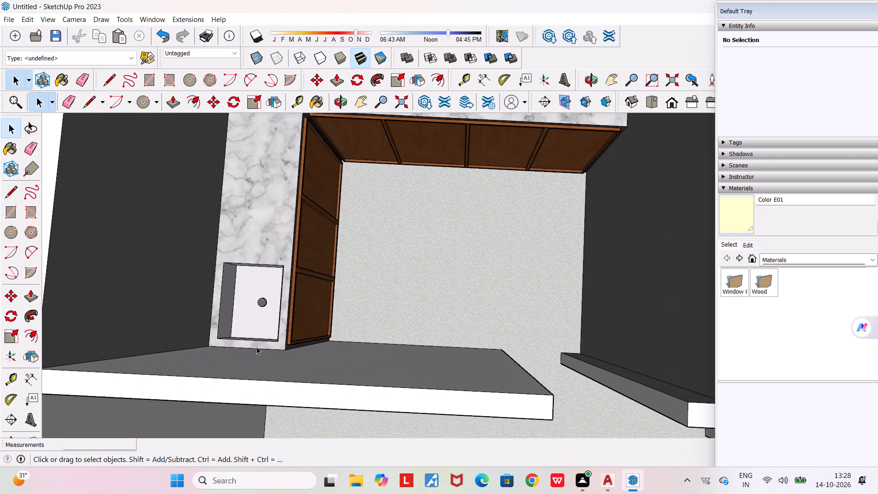
middle_drag(257, 346, 258, 248)
scroll(258, 248, down, 13)
middle_drag(355, 337, 362, 403)
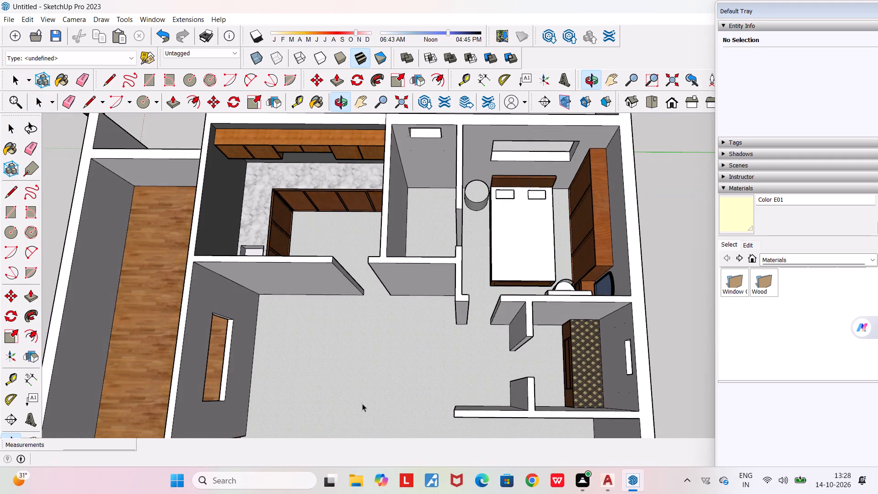
Examine the whole furnished apartment layout from above and from all sides.
scroll(459, 301, down, 6)
middle_drag(455, 377, 610, 351)
scroll(610, 351, down, 6)
middle_drag(604, 355, 482, 370)
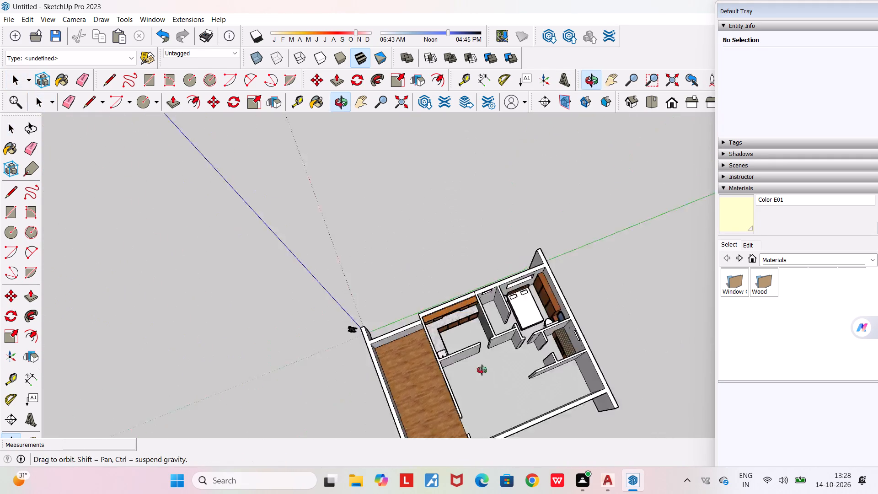
middle_drag(482, 370, 172, 372)
scroll(171, 372, down, 4)
scroll(259, 354, up, 14)
middle_drag(203, 450, 332, 434)
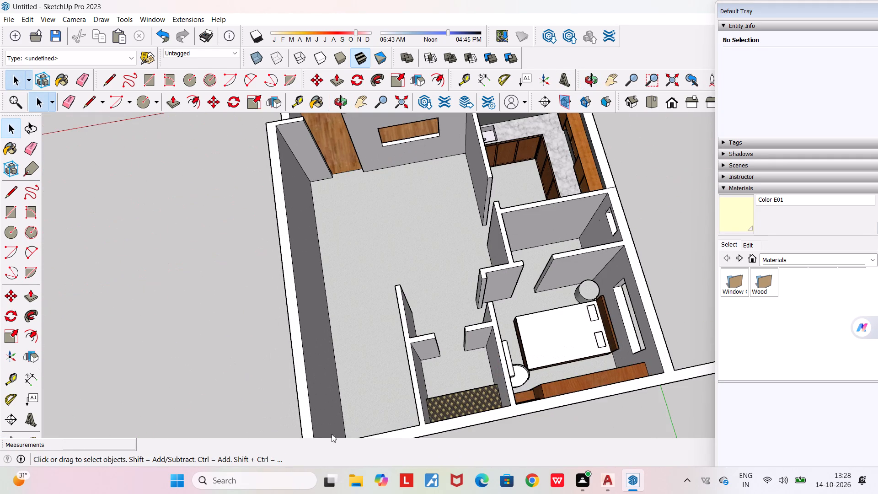
middle_drag(332, 434, 498, 430)
scroll(498, 430, down, 4)
scroll(446, 385, down, 5)
middle_drag(322, 403, 719, 384)
scroll(719, 384, down, 5)
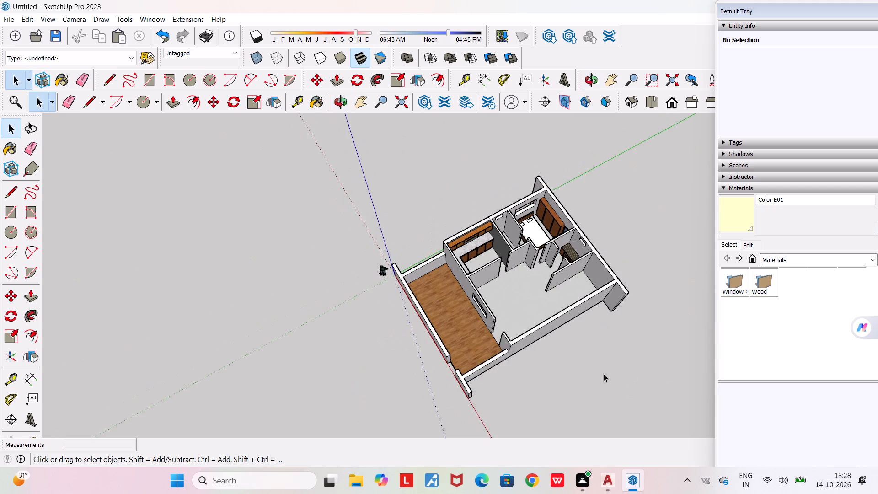
scroll(332, 344, down, 6)
middle_drag(350, 375, 605, 368)
scroll(605, 368, down, 4)
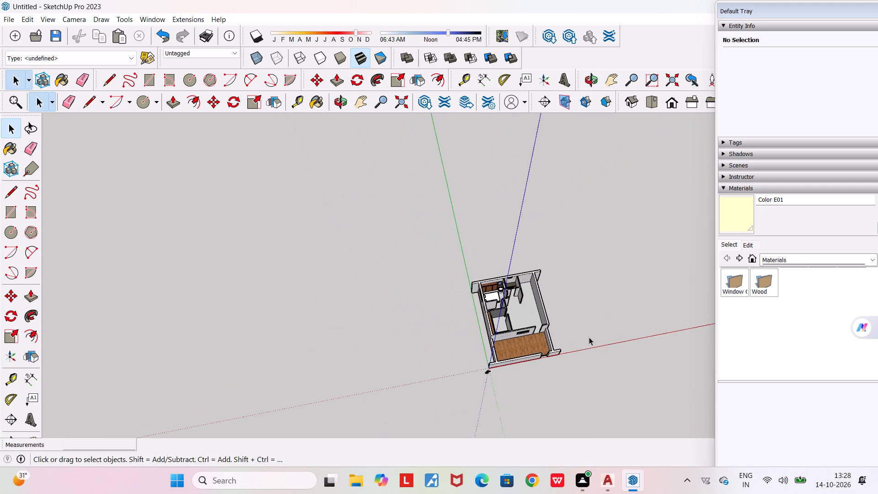
scroll(589, 337, up, 12)
middle_drag(576, 349, 246, 409)
scroll(244, 408, down, 10)
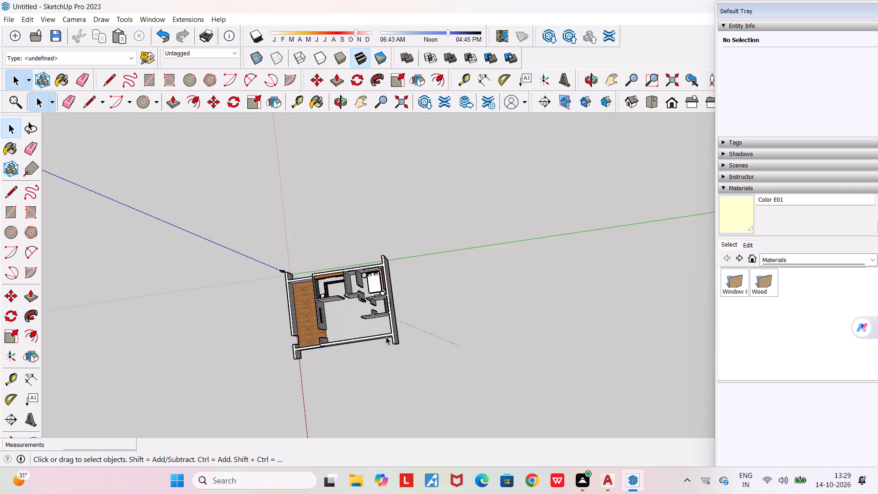
scroll(394, 314, up, 7)
middle_drag(413, 370, 276, 304)
scroll(276, 304, down, 2)
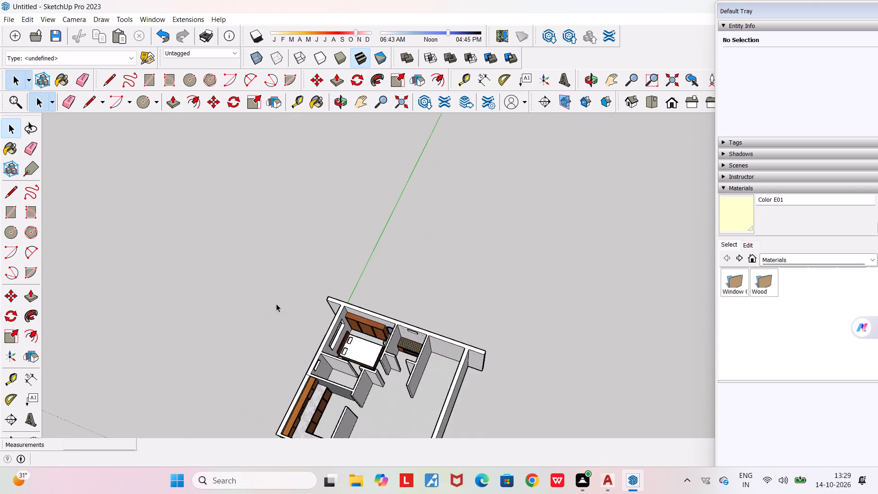
Examine the apartment layout from above, including the wood-floored strip, kitchen, bedroom and open living area.
scroll(276, 304, down, 14)
middle_drag(276, 347, 41, 306)
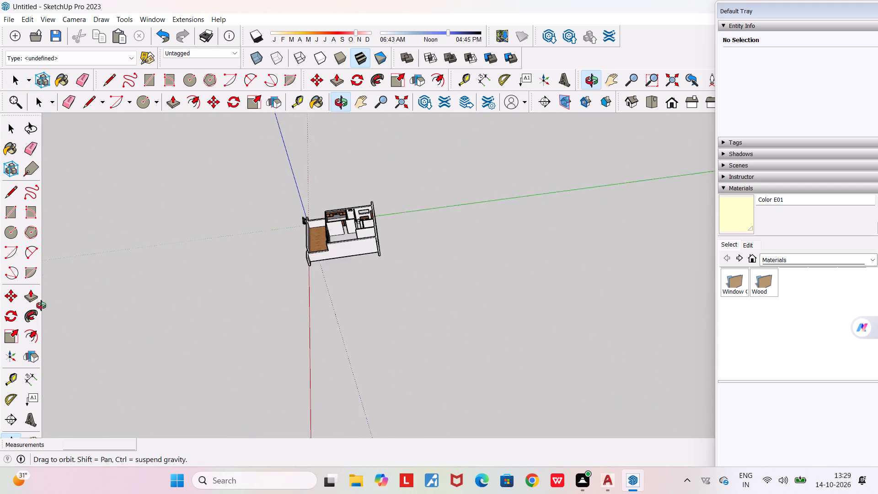
middle_drag(41, 306, 33, 306)
scroll(316, 210, up, 6)
middle_drag(264, 325, 467, 410)
scroll(466, 384, down, 1)
scroll(389, 334, up, 7)
middle_drag(389, 334, 239, 446)
scroll(239, 446, down, 5)
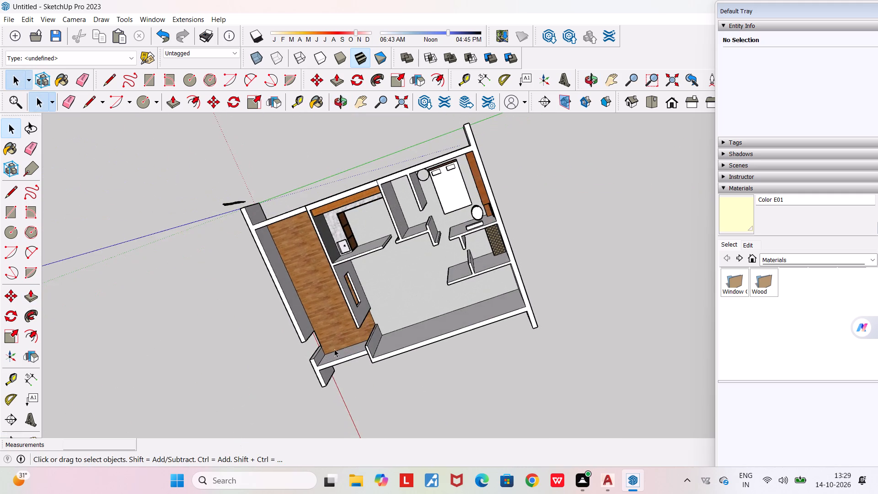
scroll(414, 236, up, 6)
scroll(414, 236, down, 6)
middle_drag(448, 320, 462, 231)
scroll(462, 231, down, 4)
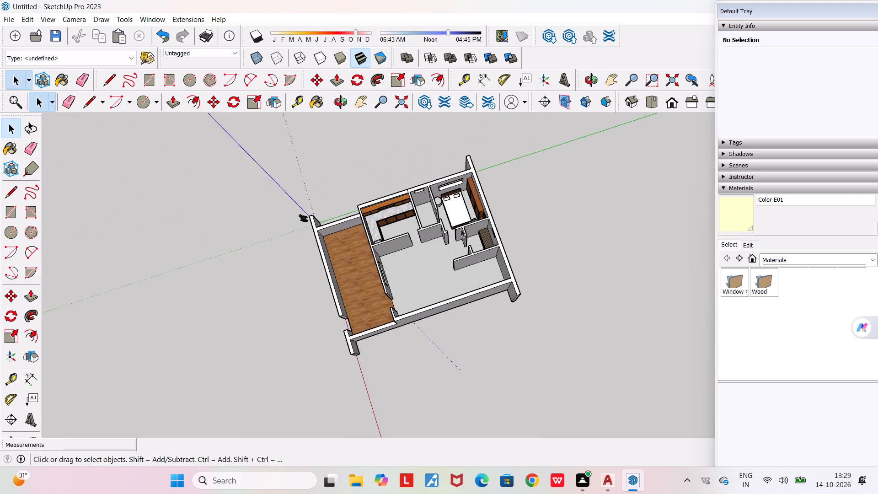
middle_drag(351, 360, 487, 319)
scroll(444, 288, up, 5)
scroll(444, 288, down, 4)
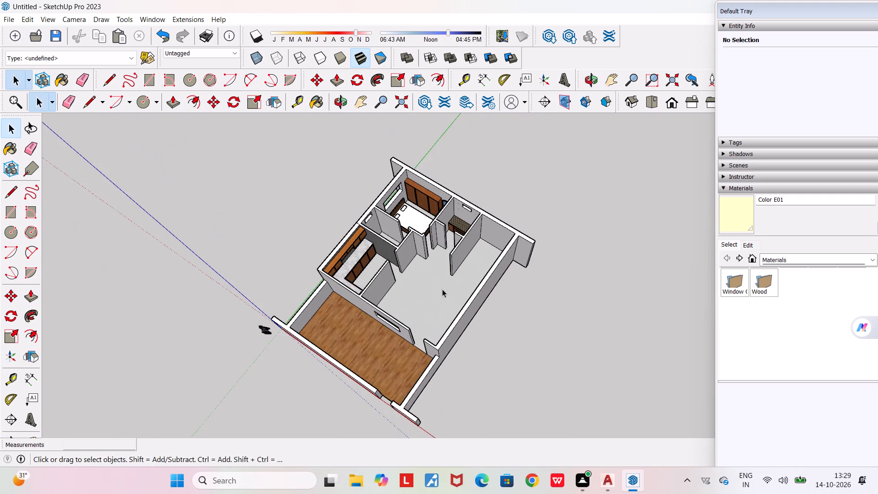
middle_drag(378, 404, 495, 368)
scroll(495, 368, down, 1)
scroll(465, 281, up, 5)
middle_drag(461, 287, 433, 336)
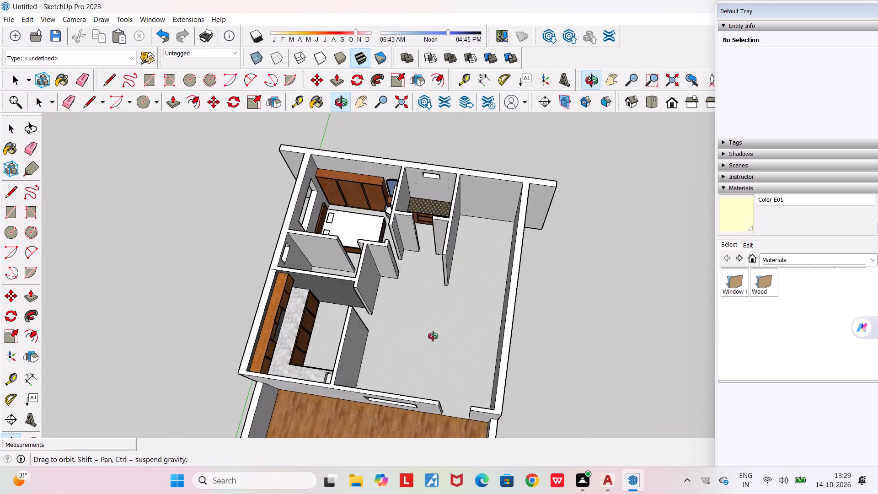
middle_drag(433, 336, 416, 361)
scroll(354, 184, up, 5)
scroll(354, 184, down, 15)
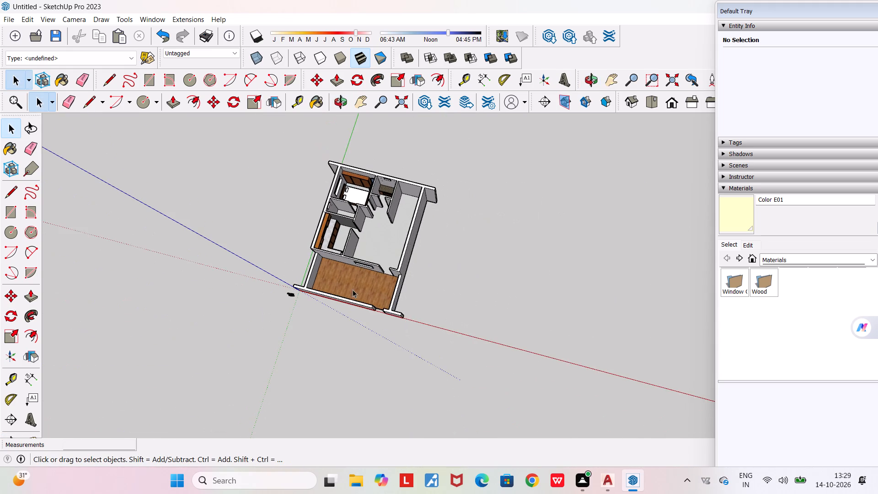
Examine the whole apartment from the long outer wall side and from the wood-floored strip's corner.
middle_drag(358, 355, 302, 314)
scroll(308, 282, down, 1)
scroll(372, 202, up, 7)
middle_drag(374, 292, 326, 164)
scroll(326, 164, down, 3)
middle_drag(402, 272, 209, 363)
scroll(208, 333, down, 1)
scroll(431, 171, up, 5)
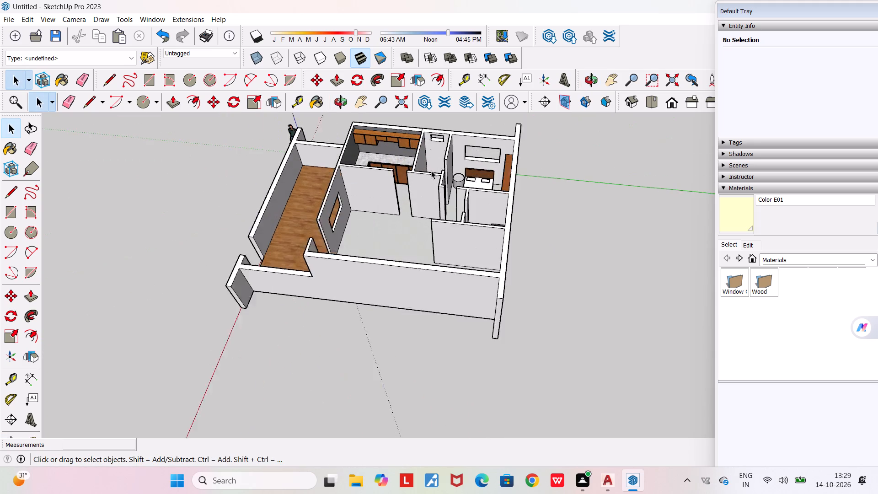
middle_drag(431, 171, 368, 284)
scroll(368, 284, down, 5)
middle_drag(366, 295, 566, 207)
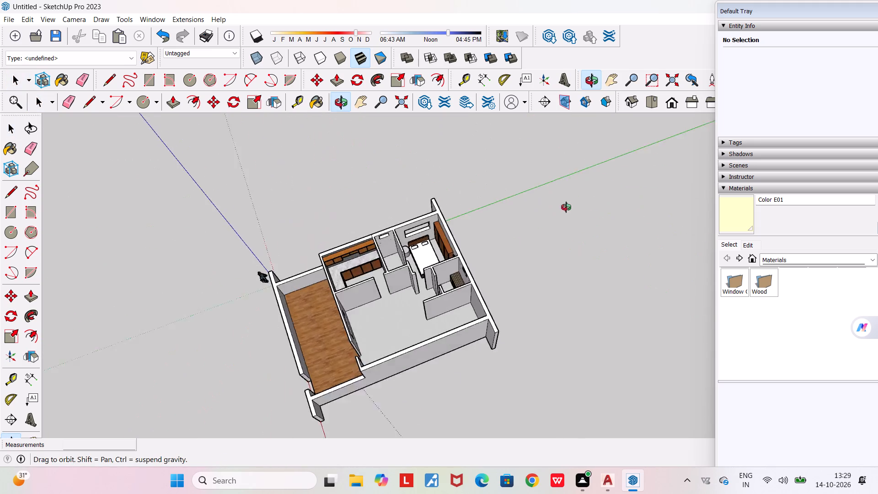
middle_drag(566, 207, 573, 199)
scroll(573, 199, down, 5)
middle_drag(384, 309, 578, 295)
scroll(428, 268, up, 5)
middle_drag(428, 268, 178, 289)
scroll(178, 289, down, 4)
middle_drag(223, 306, 356, 298)
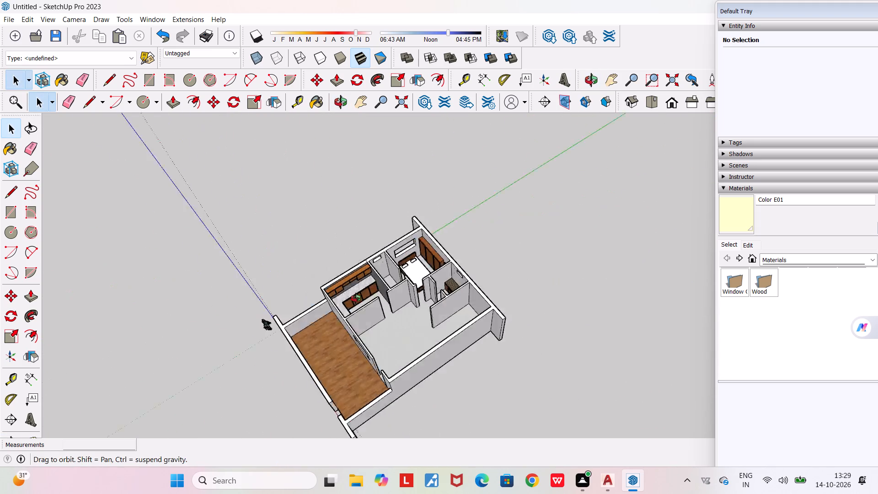
middle_drag(356, 298, 529, 294)
scroll(449, 298, down, 1)
scroll(529, 294, up, 9)
middle_drag(536, 296, 206, 338)
scroll(209, 338, down, 3)
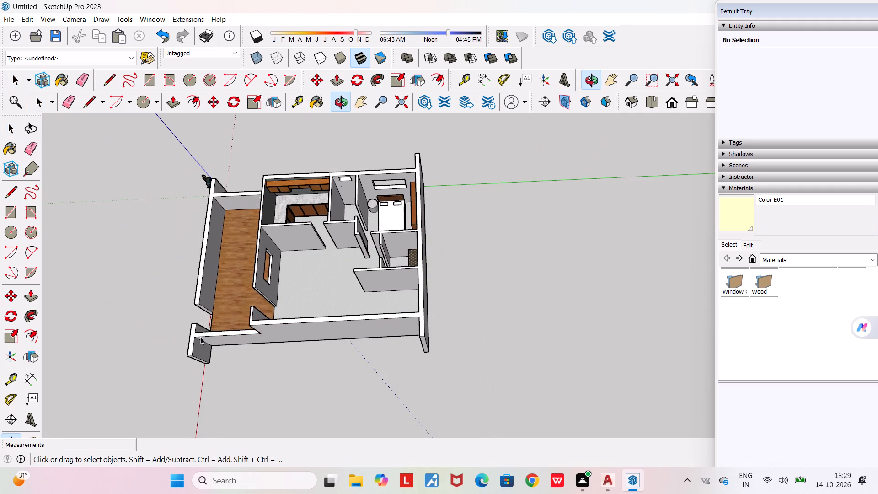
Examine the bedroom furniture, kitchen counter and adjoining small rooms closely from above.
scroll(386, 209, up, 7)
middle_drag(292, 309, 286, 383)
scroll(286, 383, down, 5)
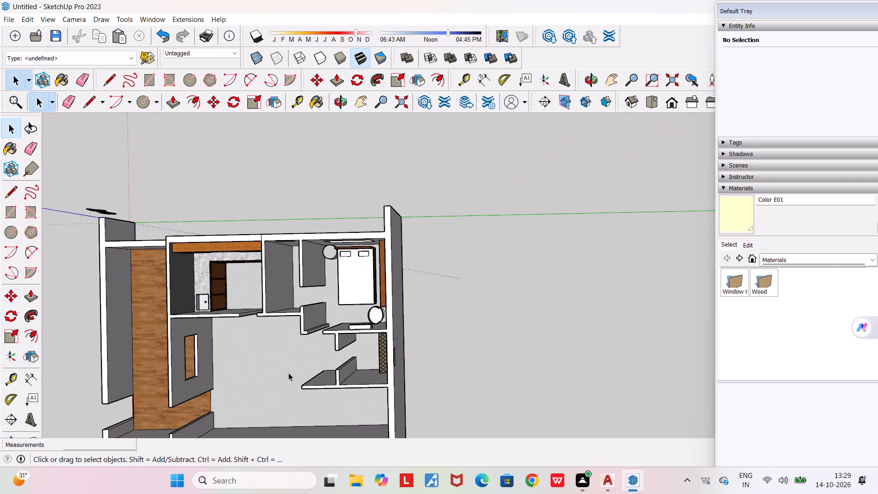
scroll(286, 379, up, 6)
middle_drag(286, 379, 271, 424)
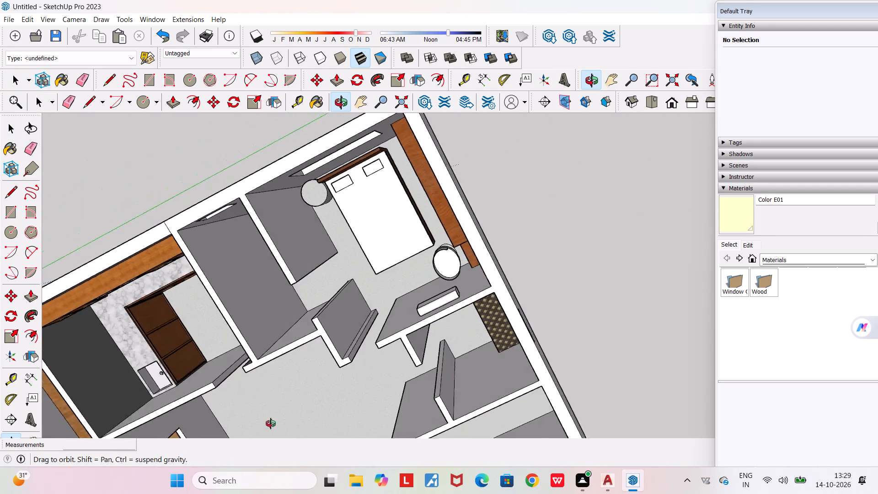
middle_drag(271, 424, 263, 414)
scroll(263, 414, down, 6)
middle_drag(276, 403, 299, 242)
scroll(299, 242, down, 10)
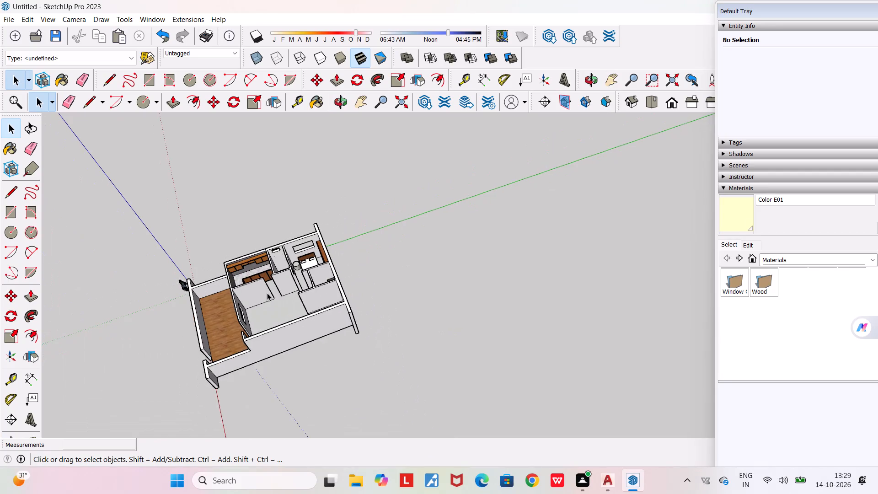
Examine the front walls, window opening and wood-floored strip at a low angle and up close.
middle_drag(312, 290, 437, 130)
scroll(437, 130, down, 3)
middle_drag(306, 296, 462, 301)
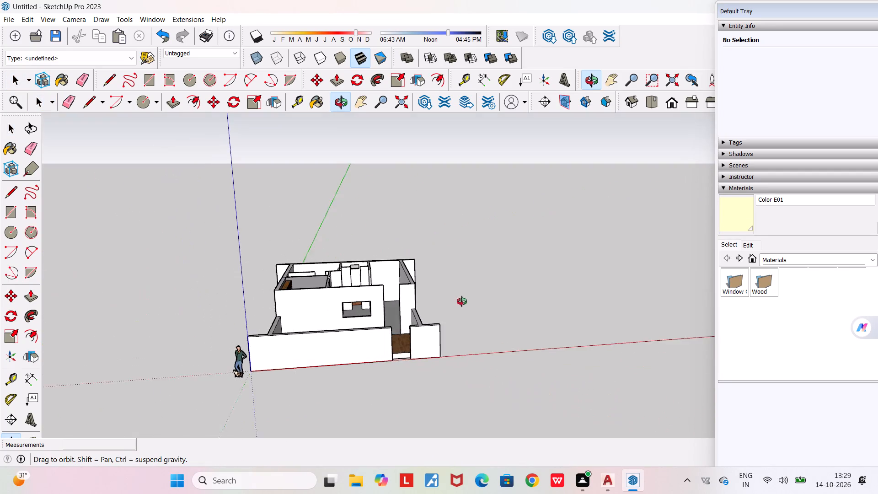
middle_drag(462, 301, 461, 311)
scroll(381, 288, up, 5)
middle_drag(370, 334, 279, 432)
scroll(279, 432, up, 6)
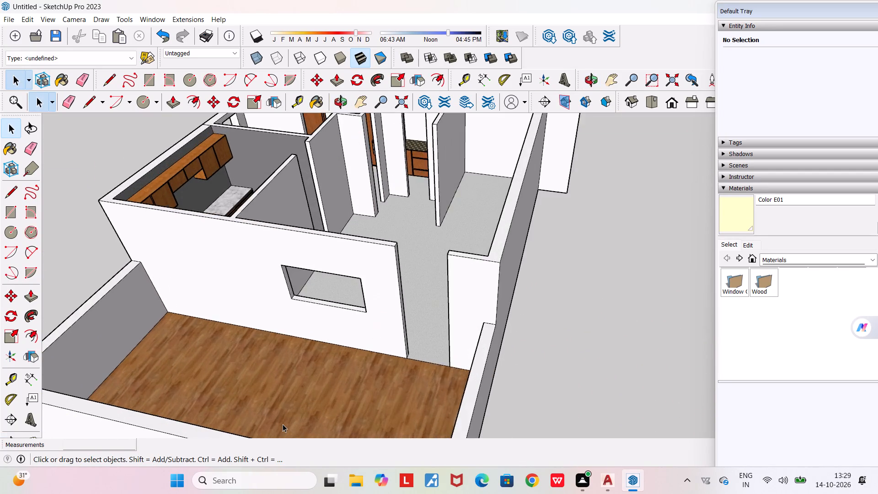
scroll(283, 424, down, 11)
middle_drag(283, 424, 252, 352)
scroll(252, 352, down, 3)
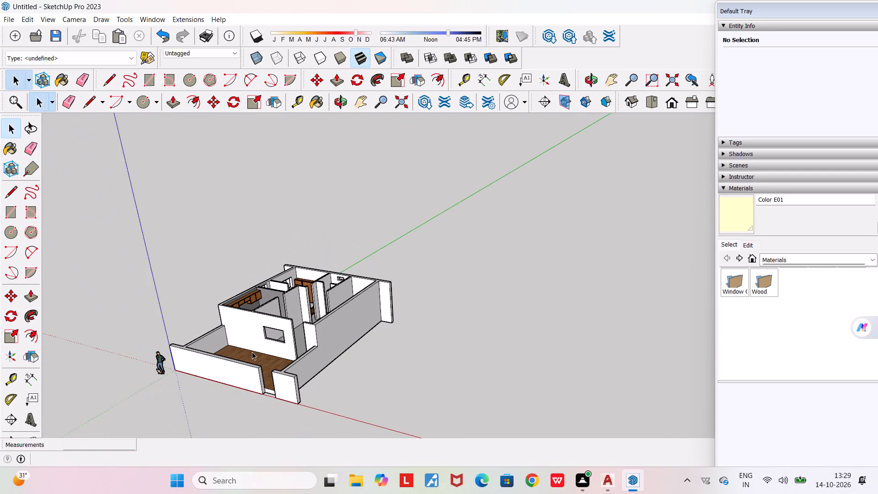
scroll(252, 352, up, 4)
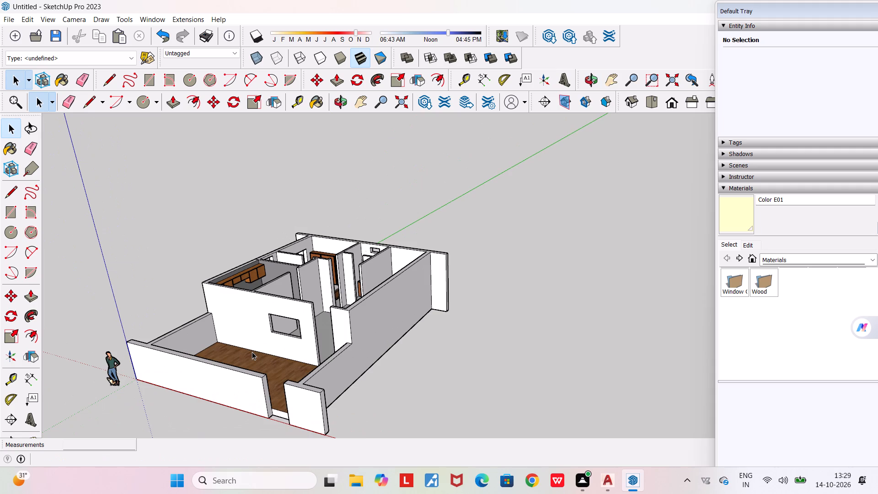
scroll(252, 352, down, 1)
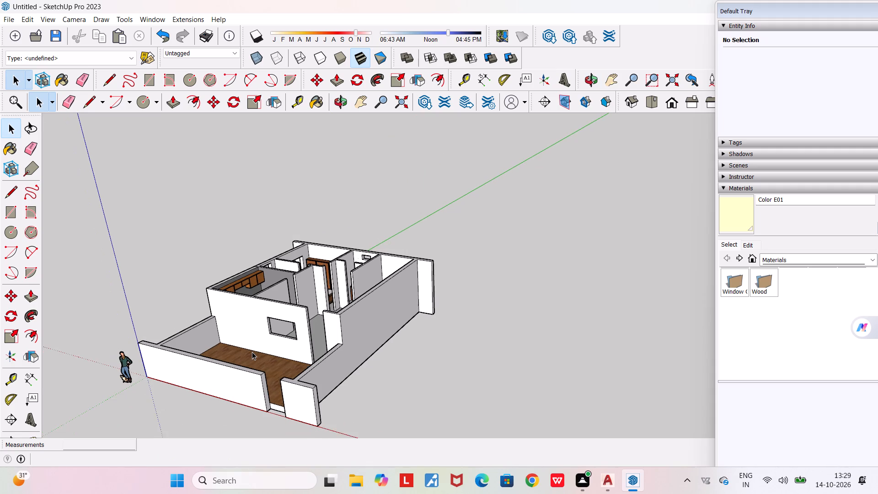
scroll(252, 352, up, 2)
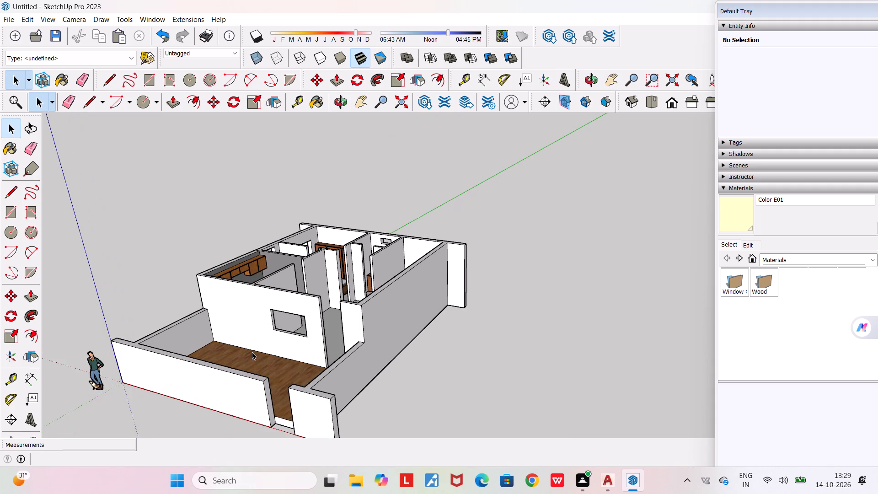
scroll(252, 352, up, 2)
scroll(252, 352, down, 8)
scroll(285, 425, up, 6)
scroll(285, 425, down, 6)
Examine the complete apartment model from a distance, from the front, the long outer wall and above.
middle_drag(277, 411, 270, 399)
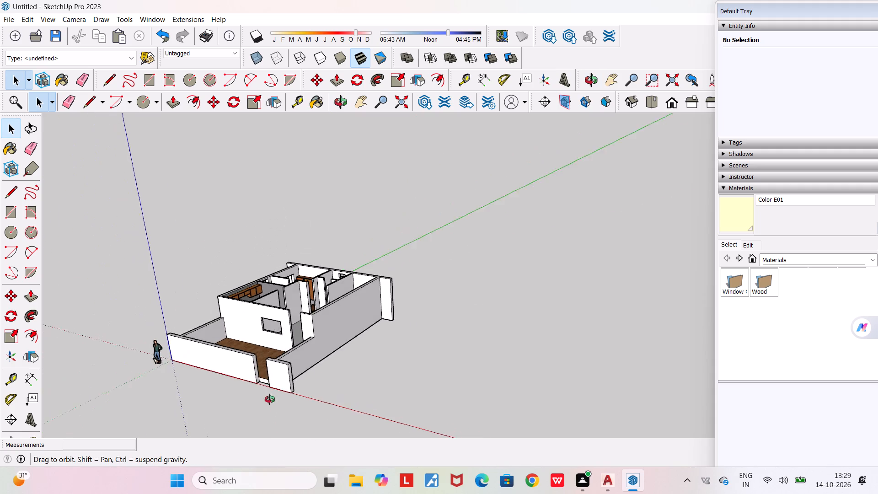
middle_drag(270, 399, 103, 462)
scroll(103, 462, down, 2)
scroll(362, 252, up, 3)
scroll(362, 252, down, 5)
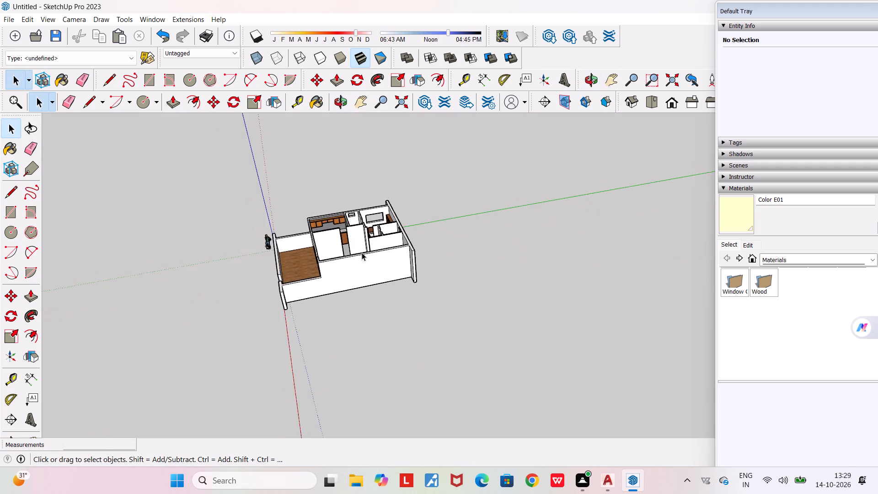
scroll(362, 252, down, 4)
middle_drag(341, 272, 451, 374)
scroll(451, 374, down, 1)
scroll(451, 374, up, 4)
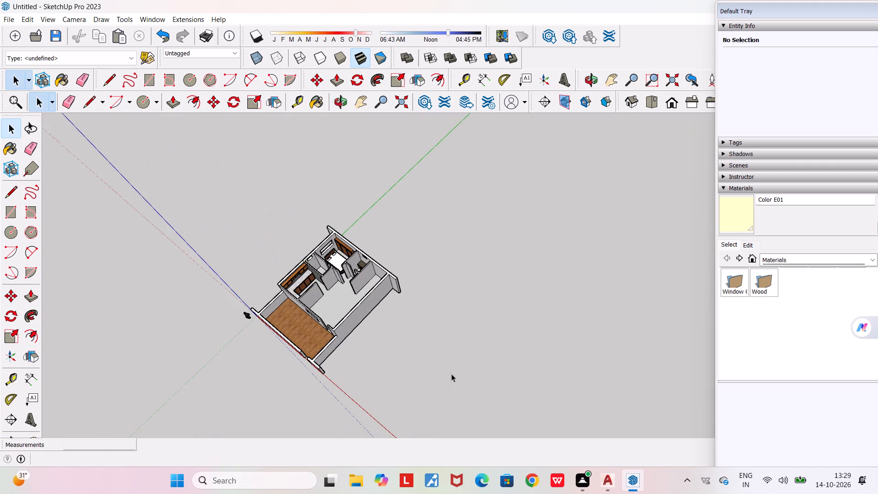
scroll(451, 374, down, 3)
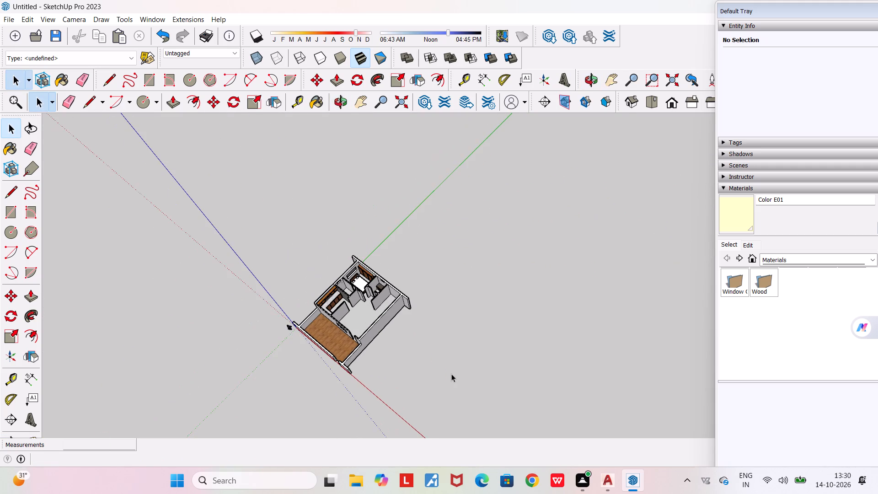
scroll(451, 374, up, 6)
middle_drag(451, 374, 282, 391)
scroll(428, 382, up, 1)
scroll(282, 391, down, 8)
middle_drag(282, 391, 303, 302)
scroll(303, 302, down, 3)
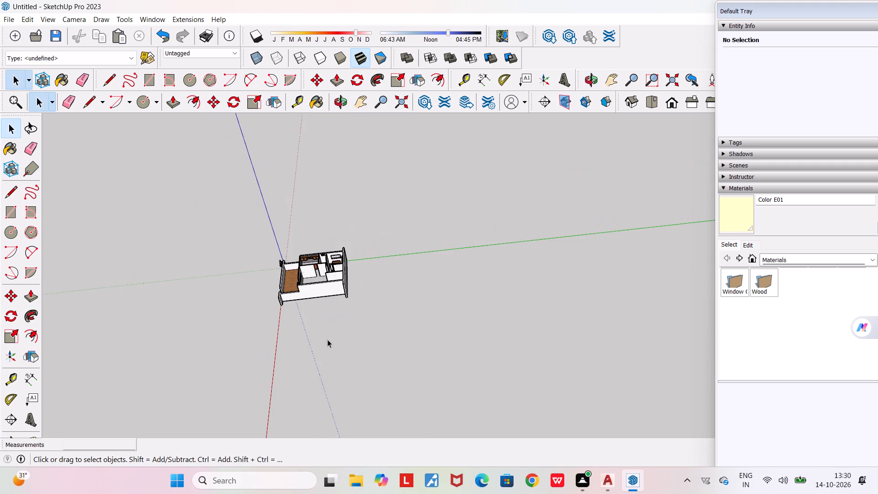
middle_drag(349, 333, 516, 322)
scroll(516, 322, down, 8)
middle_drag(448, 381, 633, 341)
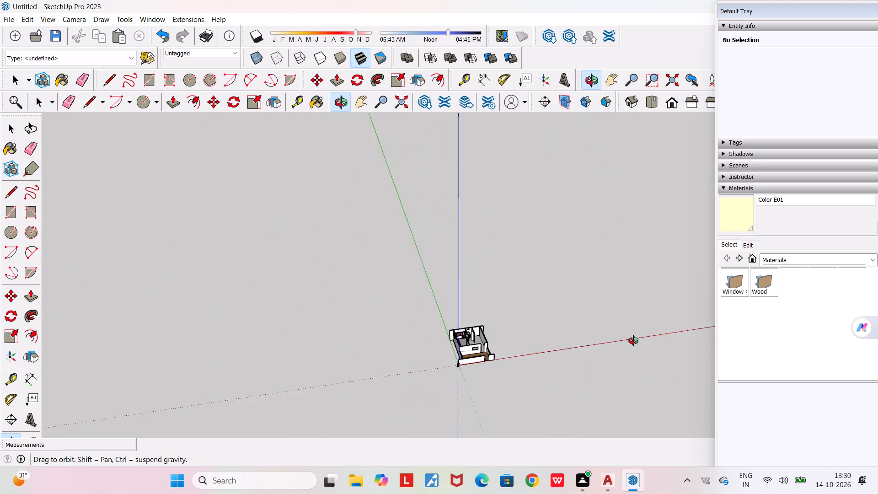
middle_drag(633, 341, 634, 341)
scroll(529, 372, up, 7)
middle_drag(511, 378, 238, 395)
scroll(356, 340, up, 4)
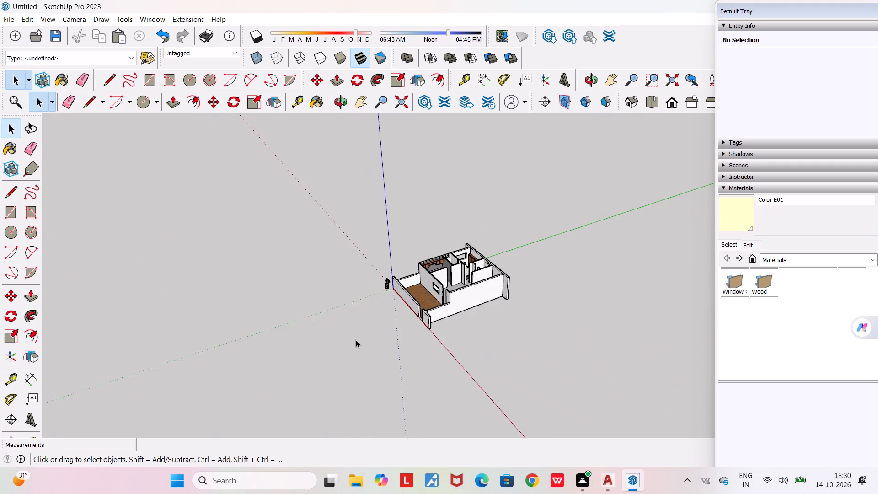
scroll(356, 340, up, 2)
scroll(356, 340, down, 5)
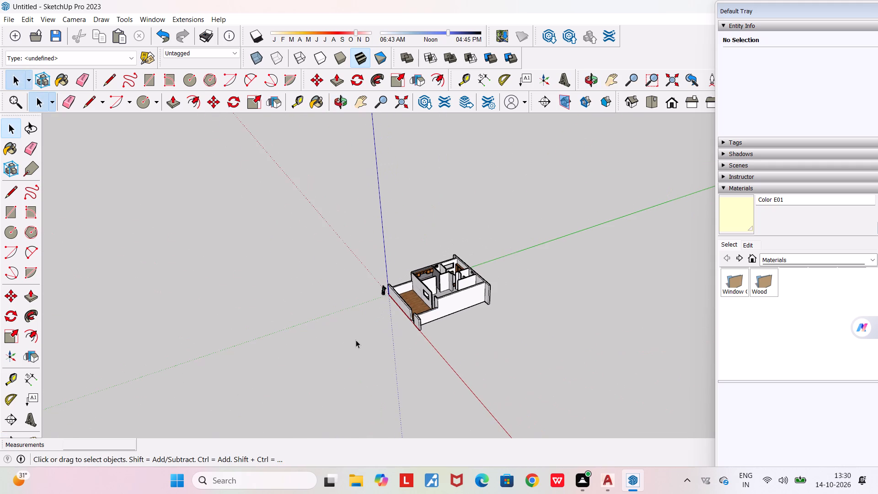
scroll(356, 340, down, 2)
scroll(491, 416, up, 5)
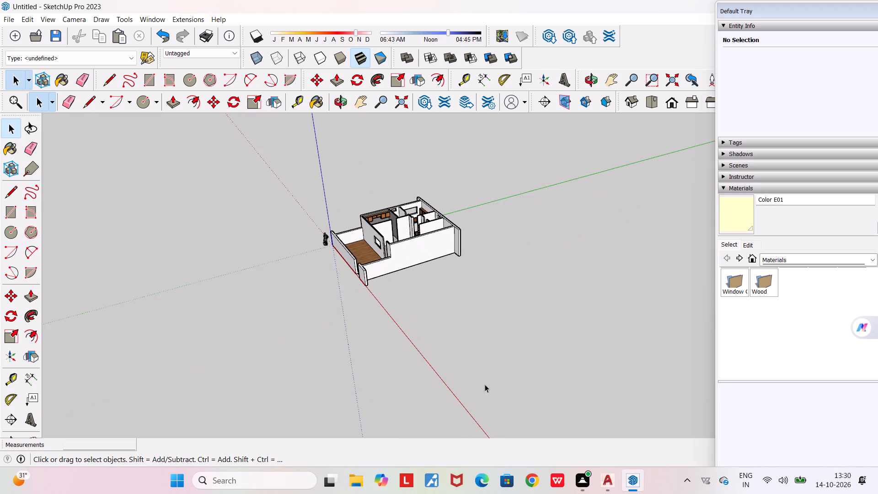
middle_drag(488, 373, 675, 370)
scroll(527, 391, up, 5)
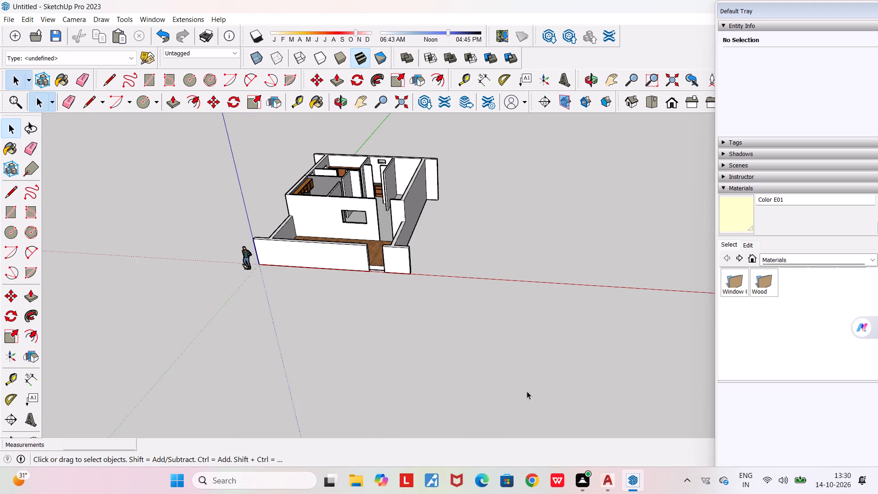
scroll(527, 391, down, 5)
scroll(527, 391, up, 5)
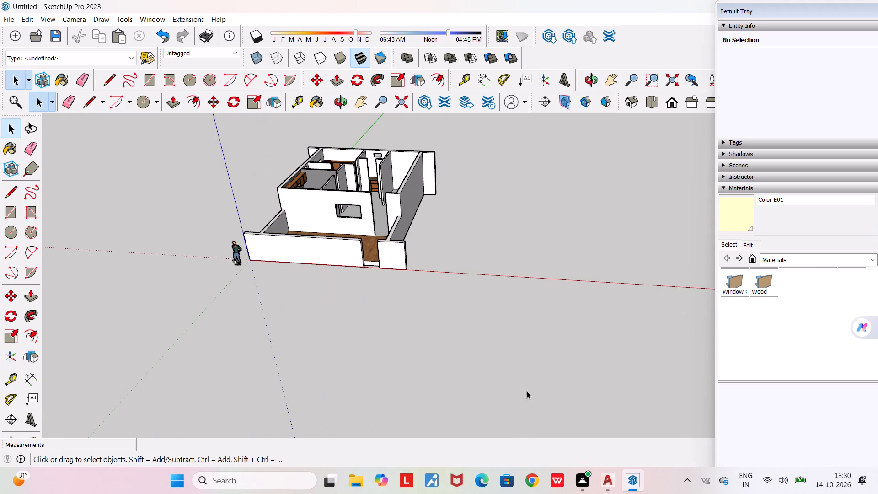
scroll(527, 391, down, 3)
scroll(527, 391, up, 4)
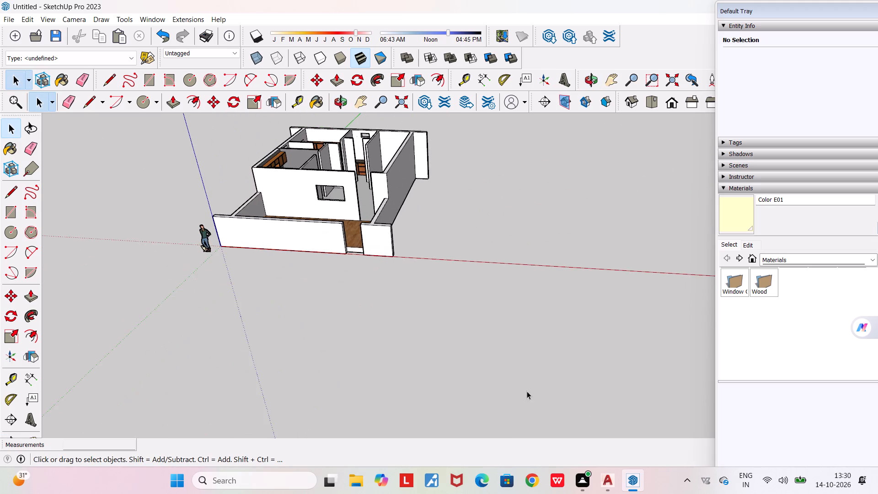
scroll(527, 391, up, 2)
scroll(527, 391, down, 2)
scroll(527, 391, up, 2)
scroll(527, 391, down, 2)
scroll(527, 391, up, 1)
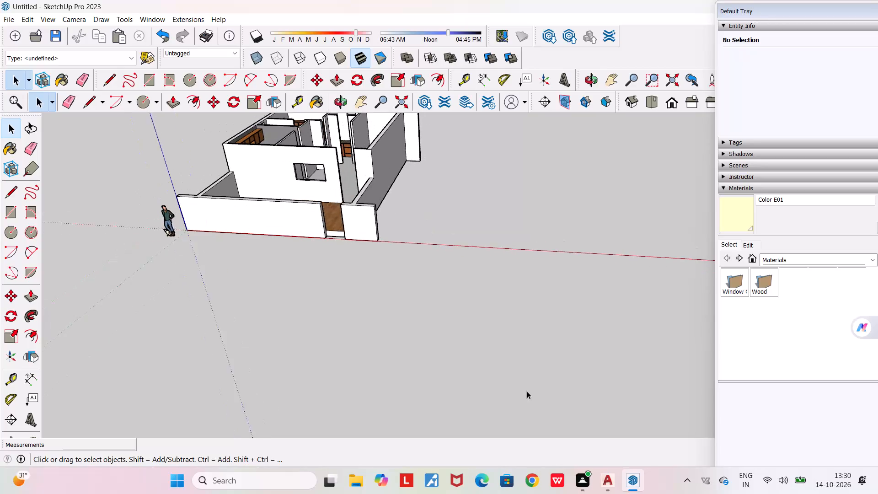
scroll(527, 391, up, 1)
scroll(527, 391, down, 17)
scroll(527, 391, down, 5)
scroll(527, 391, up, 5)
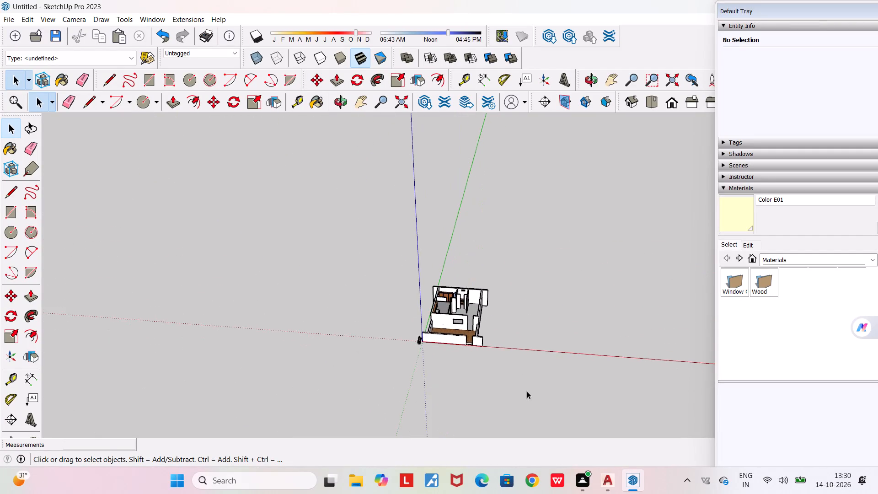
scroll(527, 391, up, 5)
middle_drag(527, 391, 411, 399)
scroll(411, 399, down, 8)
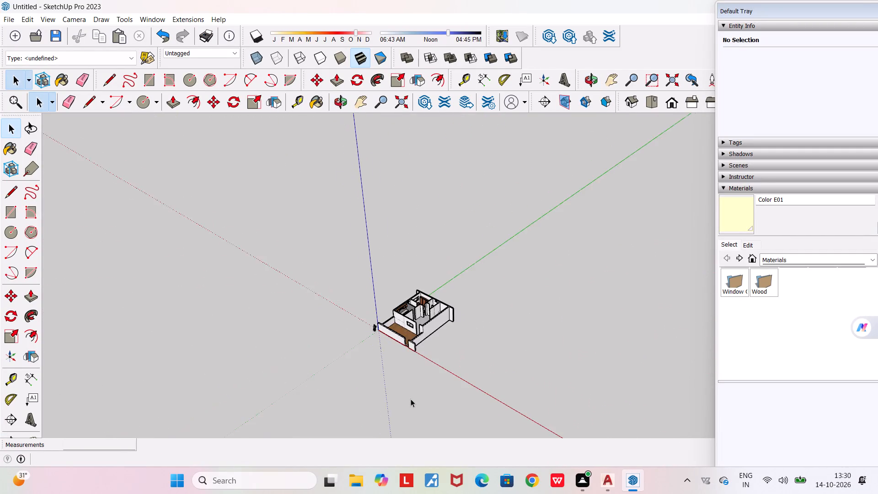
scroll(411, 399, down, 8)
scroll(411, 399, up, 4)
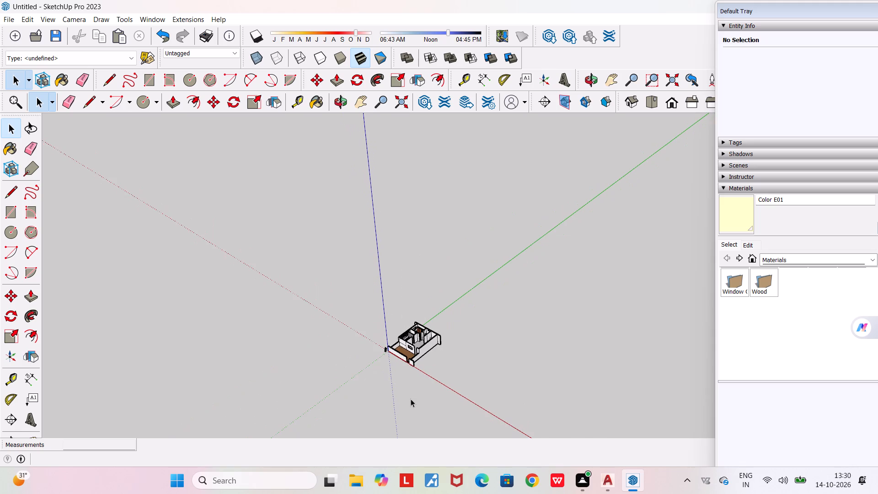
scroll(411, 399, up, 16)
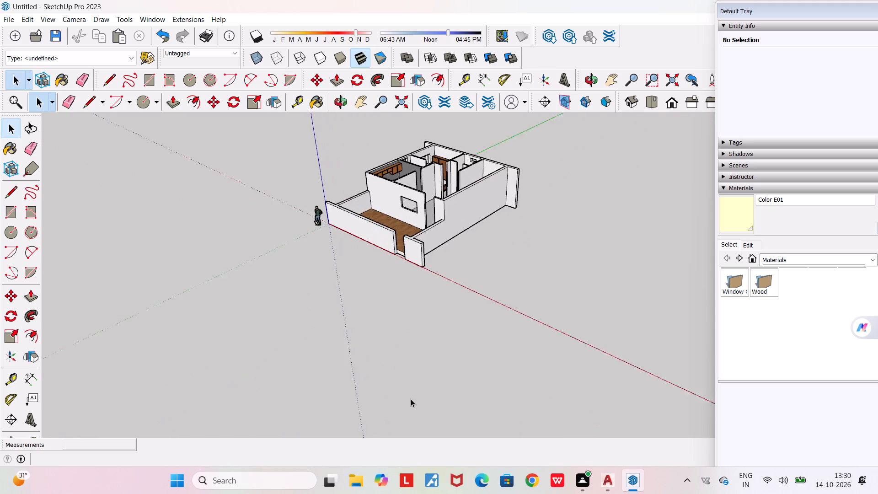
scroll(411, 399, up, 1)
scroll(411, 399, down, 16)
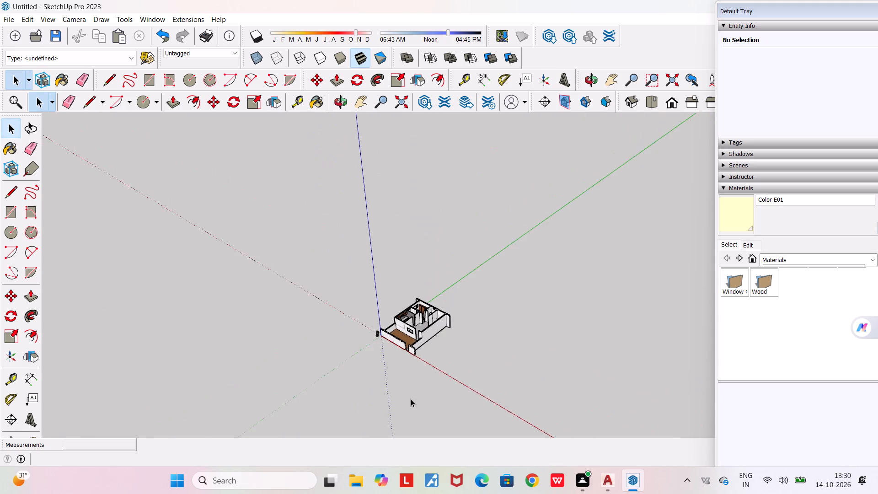
Examine the apartment from its front corner and from above, covering the wood-floored strip, kitchen and main hall.
scroll(438, 298, up, 5)
scroll(408, 395, up, 10)
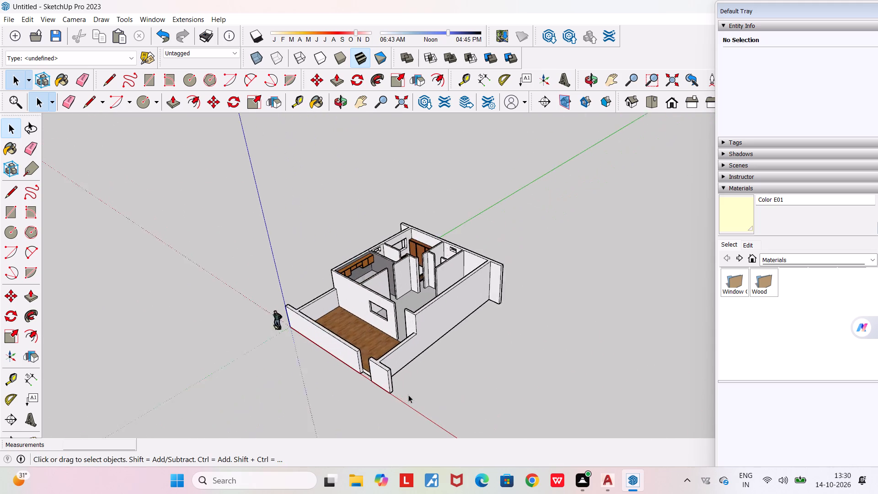
scroll(408, 395, up, 9)
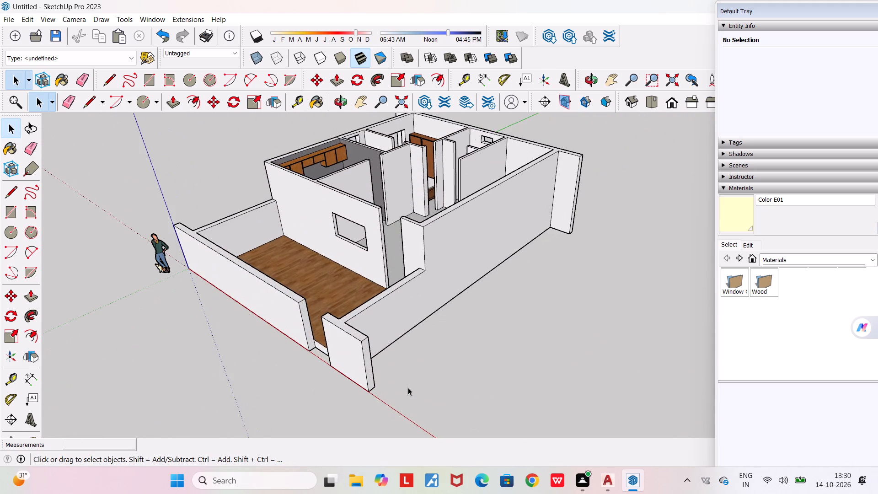
middle_drag(419, 331, 438, 433)
middle_drag(427, 312, 443, 440)
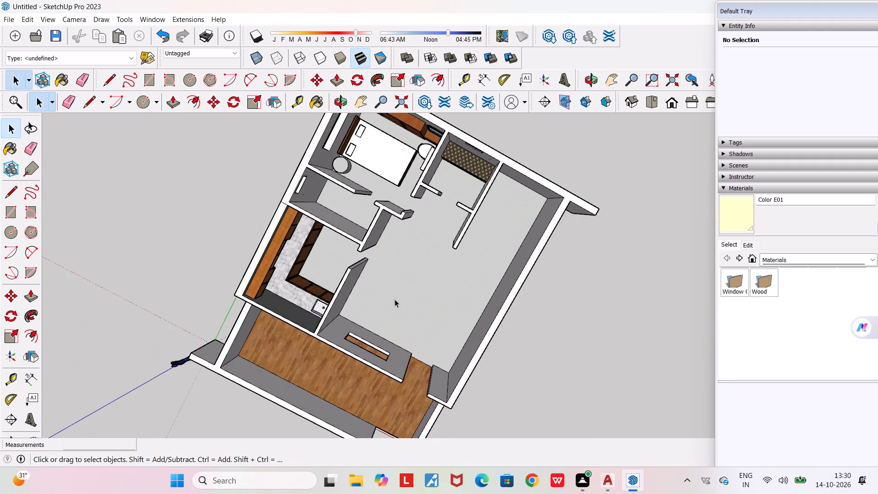
scroll(395, 299, up, 2)
scroll(395, 299, down, 5)
scroll(395, 299, up, 3)
scroll(395, 299, down, 3)
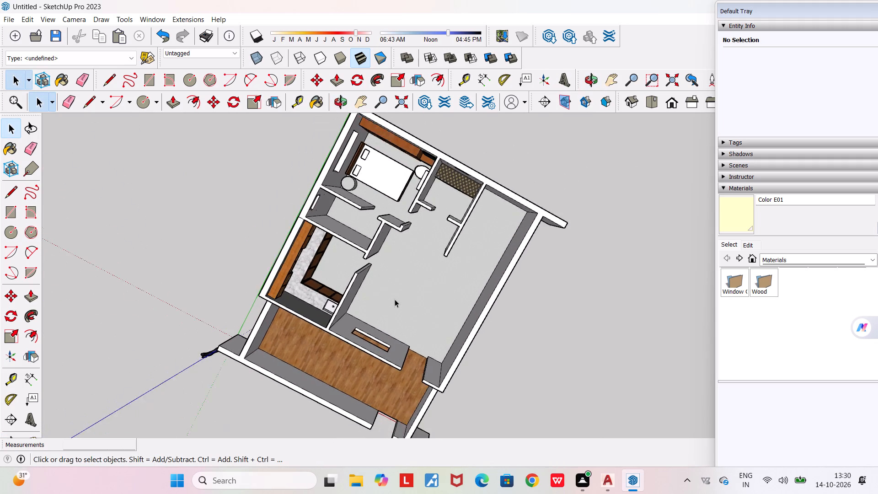
scroll(395, 299, up, 4)
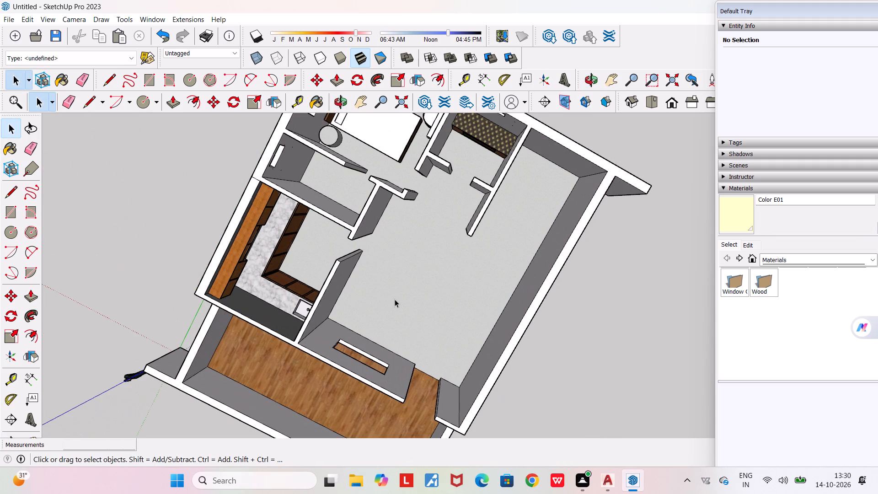
Examine the interior partitions, bedroom dressing area and adjoining small rooms up close from several sides.
scroll(395, 299, up, 3)
middle_drag(395, 299, 270, 300)
scroll(270, 300, down, 4)
middle_drag(282, 370, 463, 193)
middle_drag(369, 293, 646, 248)
scroll(397, 384, up, 4)
middle_drag(397, 384, 519, 385)
scroll(538, 360, up, 3)
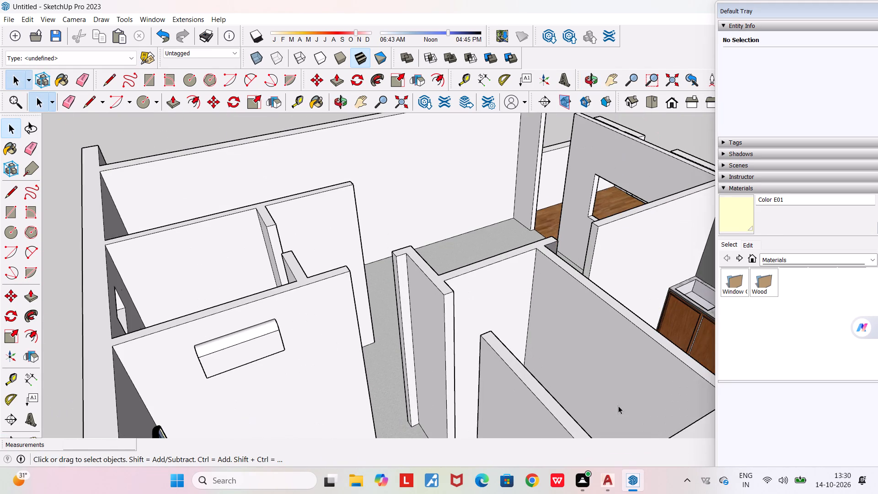
middle_drag(619, 406, 427, 422)
scroll(388, 406, up, 3)
middle_drag(387, 411, 595, 411)
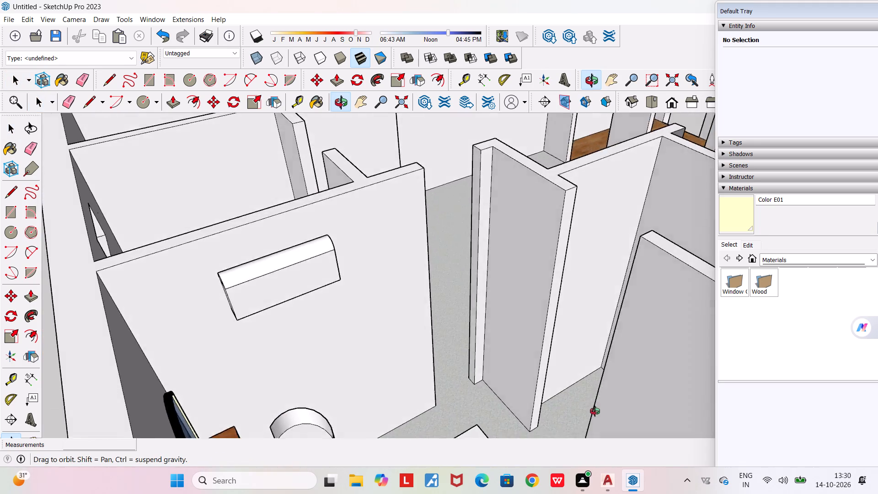
middle_drag(595, 411, 608, 463)
scroll(590, 398, down, 5)
middle_drag(679, 395, 470, 390)
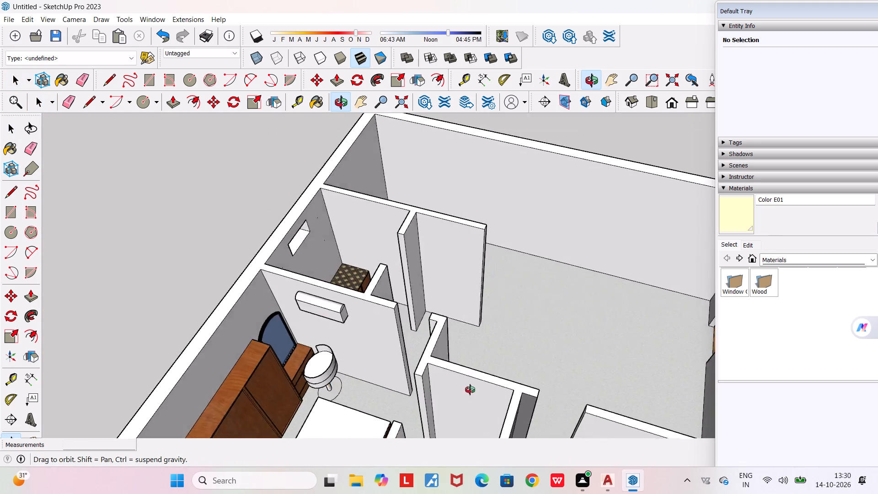
middle_drag(470, 390, 190, 404)
scroll(190, 404, down, 3)
middle_drag(232, 352, 129, 399)
scroll(265, 201, up, 7)
scroll(251, 209, down, 3)
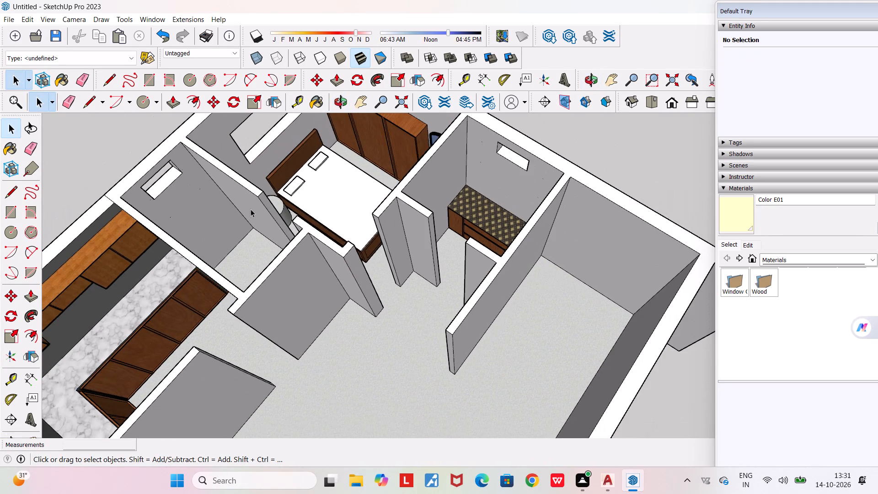
Examine the central partitions, kitchen counter and small room with the patterned-top cabinet from above.
middle_drag(237, 222, 163, 273)
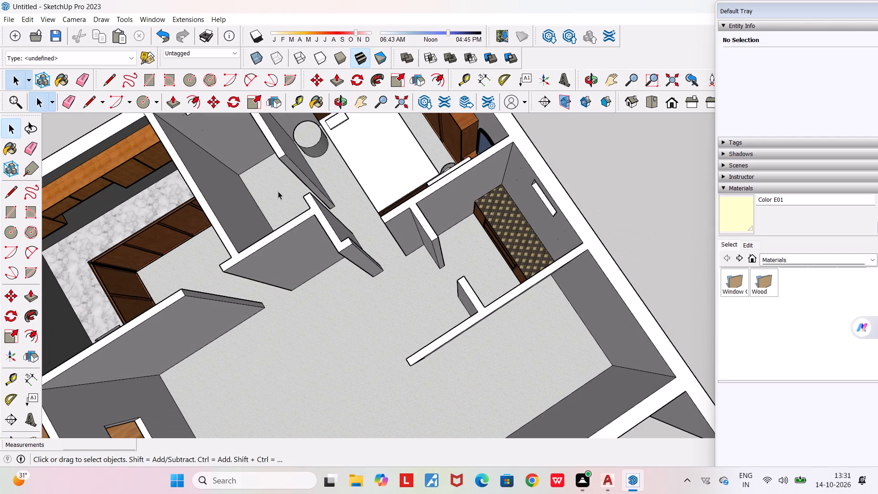
scroll(278, 191, up, 2)
scroll(247, 214, up, 2)
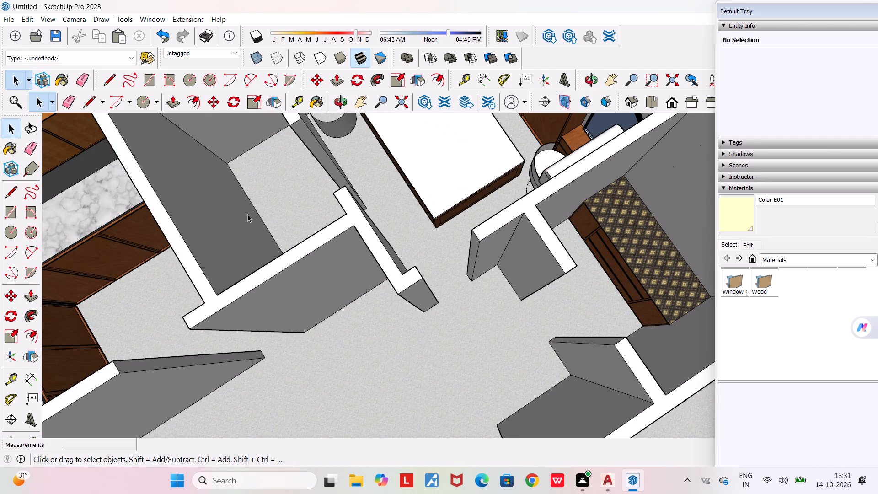
middle_drag(247, 214, 357, 175)
scroll(357, 175, down, 2)
middle_drag(334, 213, 187, 226)
scroll(187, 226, down, 2)
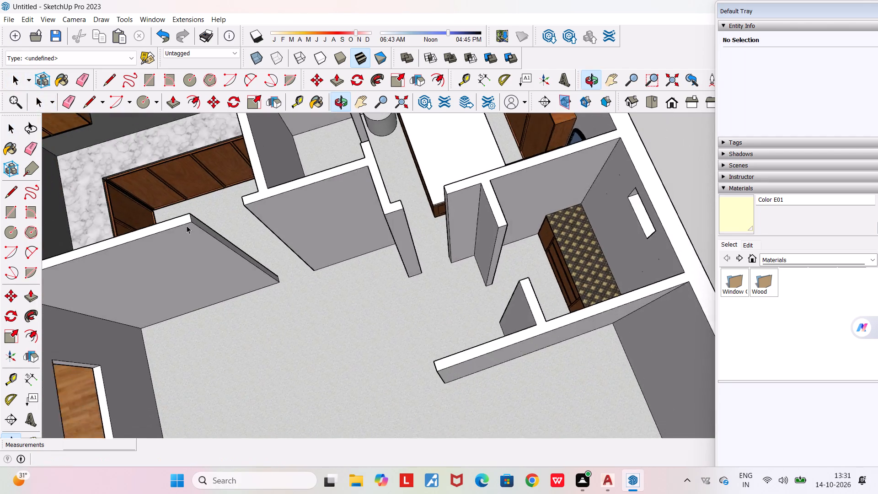
scroll(187, 226, down, 5)
middle_drag(272, 317, 179, 326)
scroll(179, 326, down, 6)
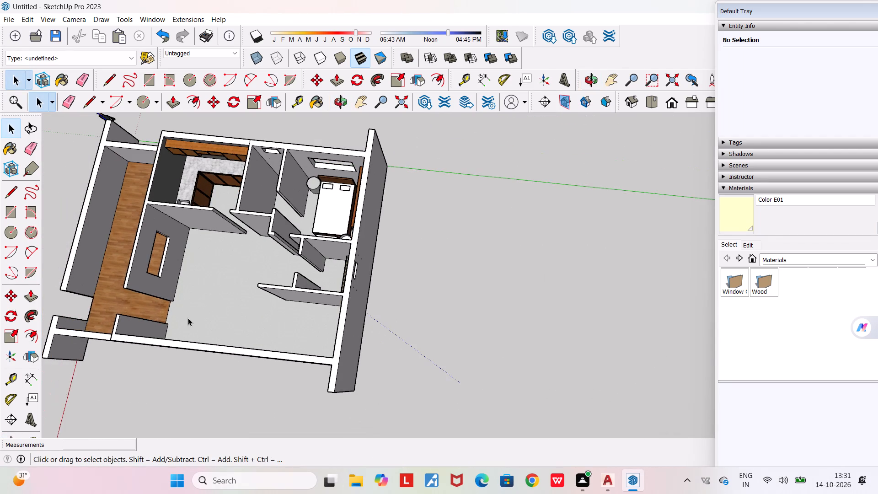
middle_drag(294, 298, 181, 295)
scroll(181, 295, down, 6)
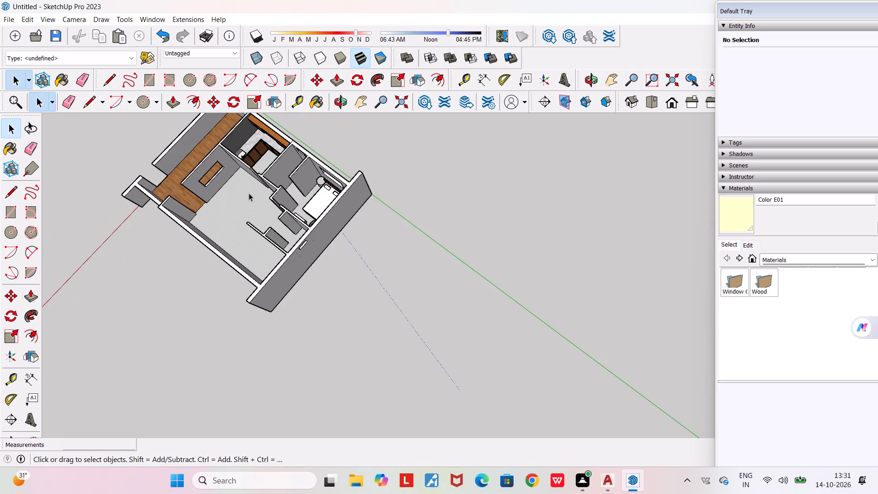
Examine the bedroom bed and wardrobe, the neighbouring small rooms and the kitchen cabinets from above and obliquely.
scroll(249, 193, up, 6)
middle_drag(264, 174, 537, 109)
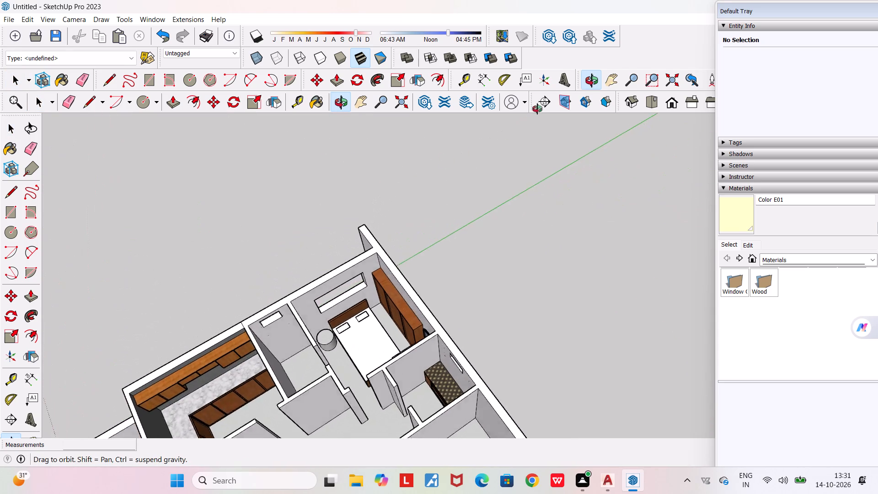
middle_drag(537, 109, 553, 96)
scroll(553, 96, down, 3)
scroll(294, 345, up, 5)
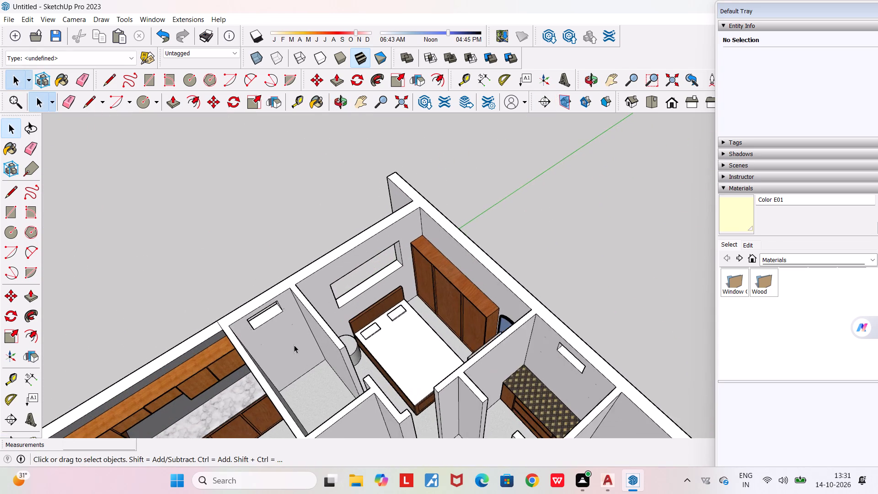
scroll(294, 345, up, 5)
scroll(294, 345, down, 3)
middle_drag(296, 430, 168, 384)
scroll(168, 383, down, 4)
middle_drag(325, 395, 320, 410)
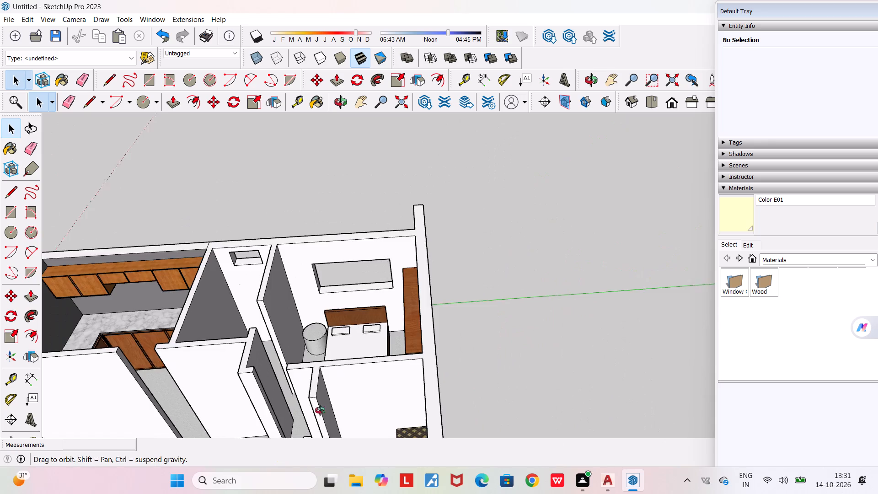
middle_drag(320, 410, 219, 434)
scroll(305, 387, up, 3)
scroll(305, 387, down, 4)
middle_drag(305, 387, 450, 344)
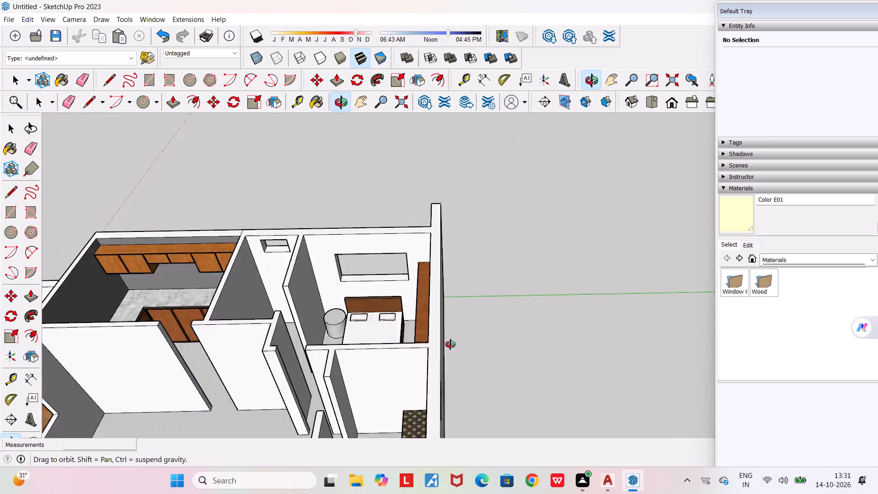
middle_drag(450, 344, 507, 338)
scroll(507, 338, down, 2)
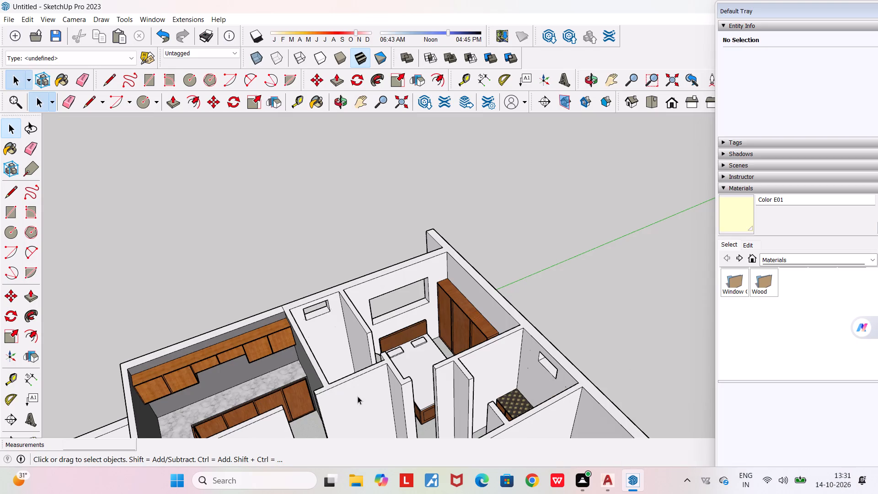
scroll(389, 388, down, 20)
scroll(389, 388, down, 1)
middle_drag(378, 430, 152, 426)
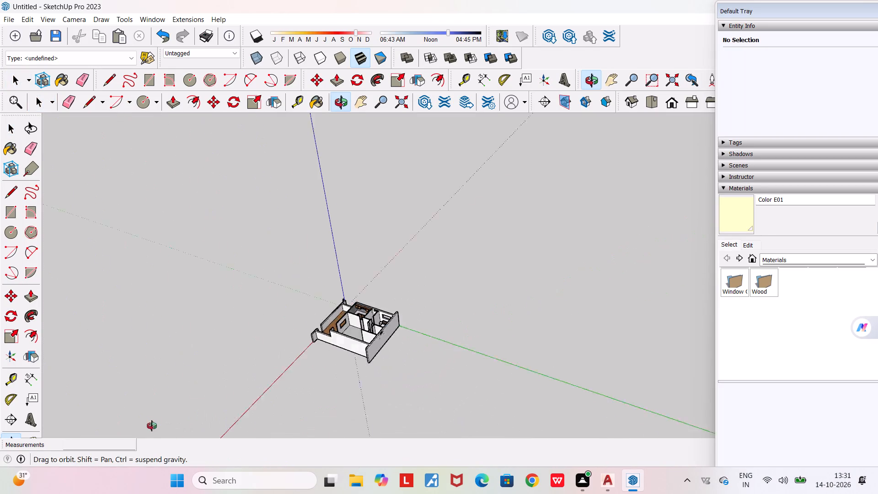
middle_drag(152, 426, 128, 413)
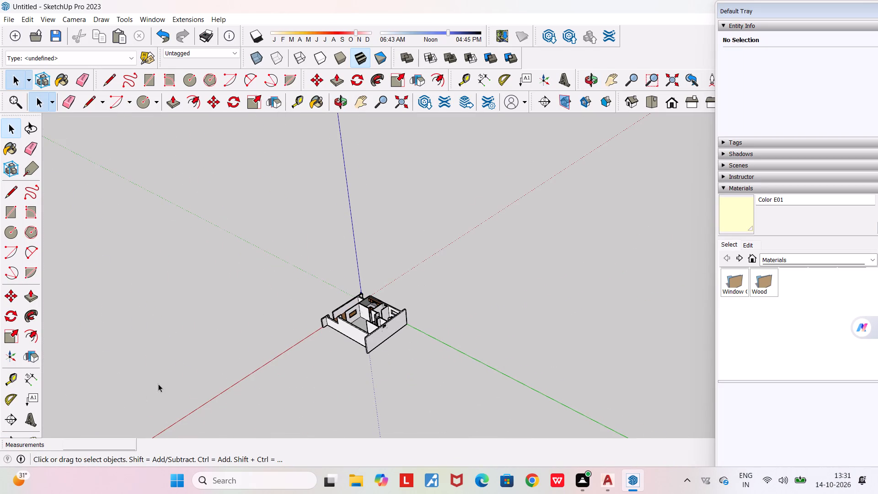
Examine the main hall, bedroom furniture and wood-floored strip from above, approaching from the rear corner.
scroll(158, 384, up, 6)
scroll(510, 301, up, 5)
scroll(468, 246, up, 5)
middle_drag(450, 310, 428, 433)
scroll(535, 330, up, 4)
middle_drag(539, 323, 547, 420)
scroll(455, 401, up, 3)
middle_drag(459, 401, 473, 403)
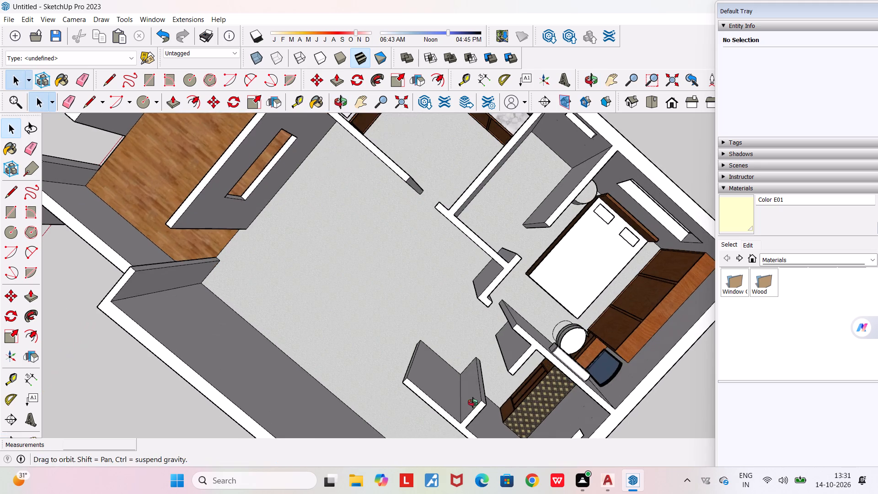
middle_drag(473, 403, 693, 370)
scroll(693, 370, down, 9)
middle_drag(662, 365, 321, 304)
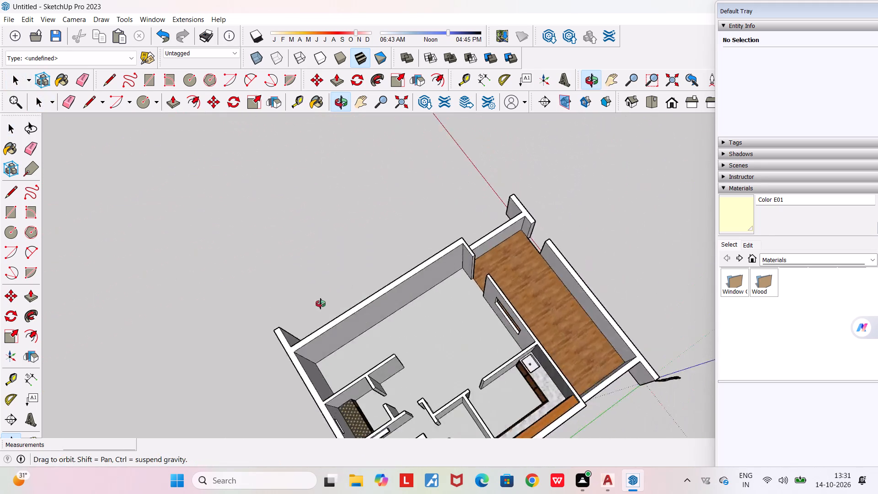
middle_drag(321, 304, 184, 276)
scroll(184, 276, down, 3)
scroll(261, 313, up, 6)
middle_drag(529, 387, 269, 395)
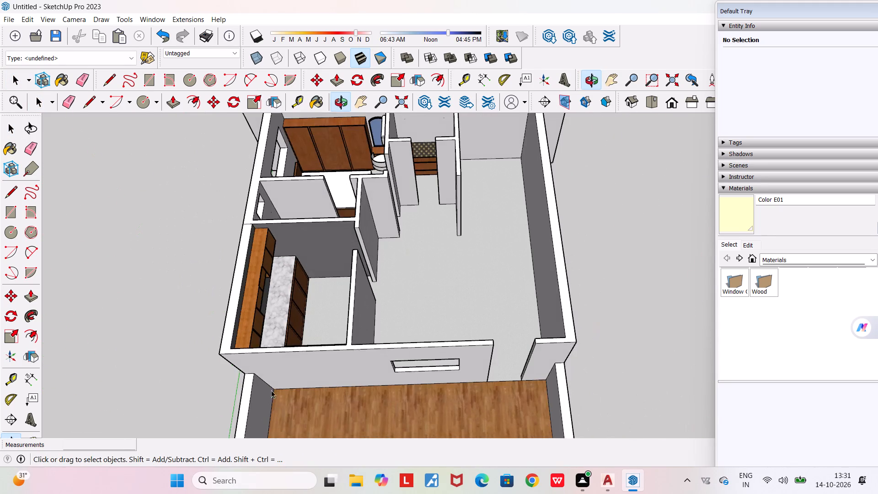
Examine the kitchen, open hall and bedroom layout from the wood-floored front side and both front corners.
scroll(390, 305, up, 5)
scroll(390, 305, down, 5)
middle_drag(544, 417, 357, 420)
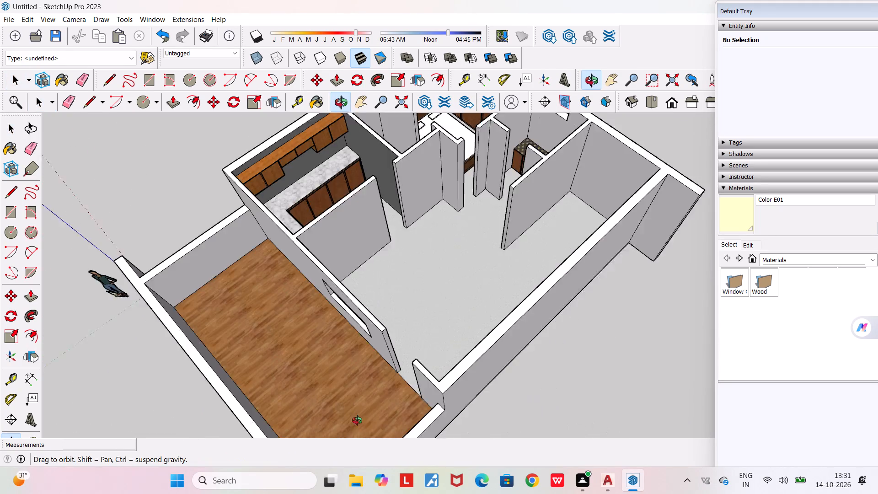
middle_drag(357, 420, 345, 417)
scroll(392, 295, up, 3)
scroll(392, 295, down, 10)
middle_drag(357, 345, 373, 347)
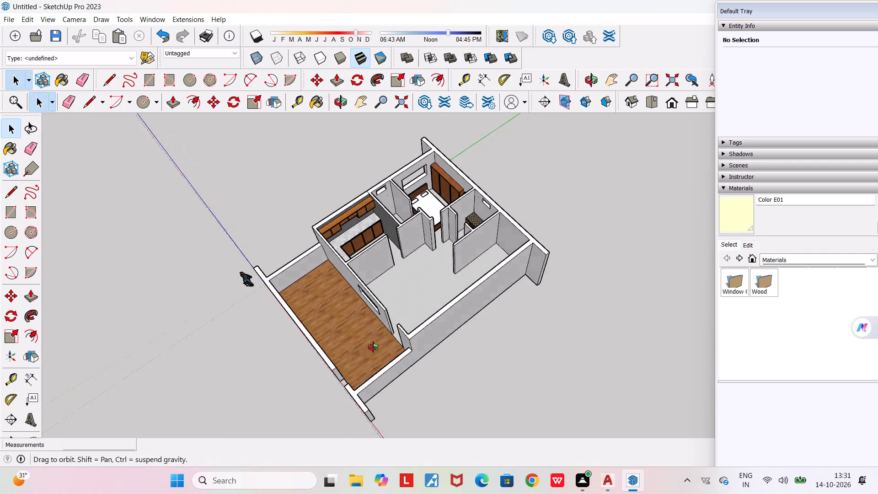
middle_drag(373, 347, 482, 349)
scroll(359, 250, up, 4)
scroll(401, 316, up, 1)
middle_drag(460, 321, 535, 320)
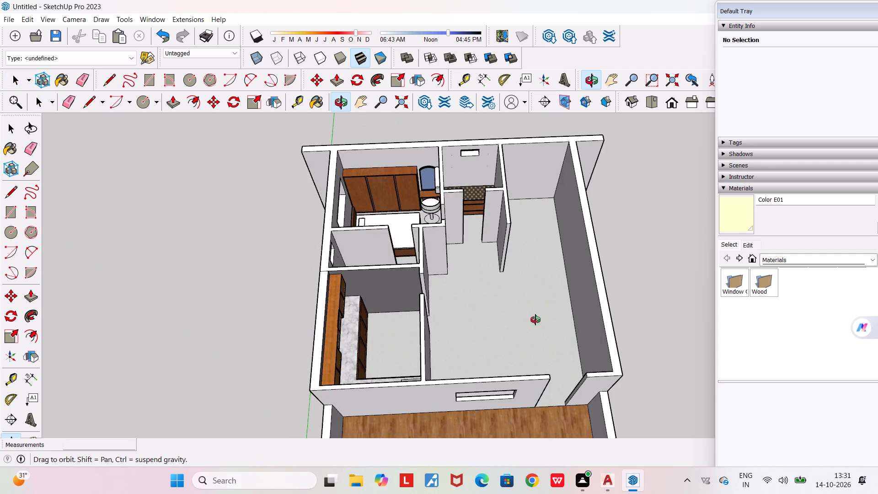
middle_drag(535, 320, 536, 320)
scroll(536, 320, down, 1)
scroll(536, 320, up, 4)
middle_drag(536, 320, 674, 296)
scroll(674, 296, down, 3)
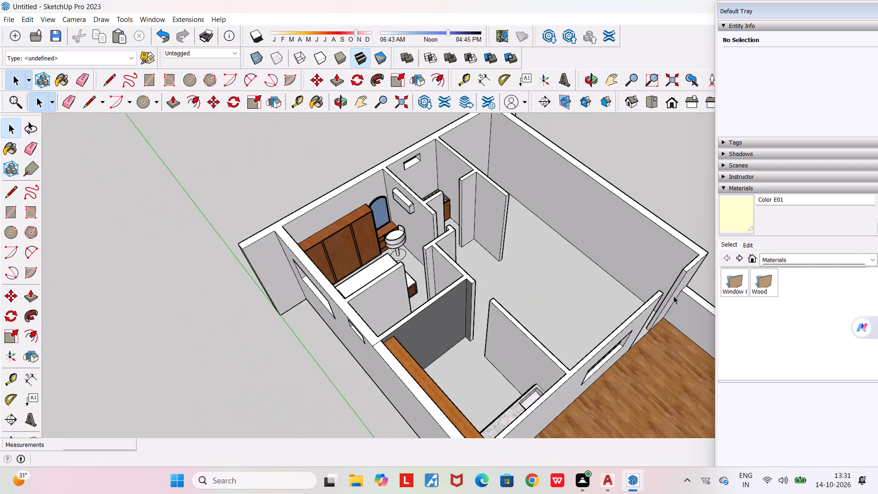
scroll(674, 296, up, 5)
middle_drag(651, 309, 329, 337)
scroll(329, 337, down, 7)
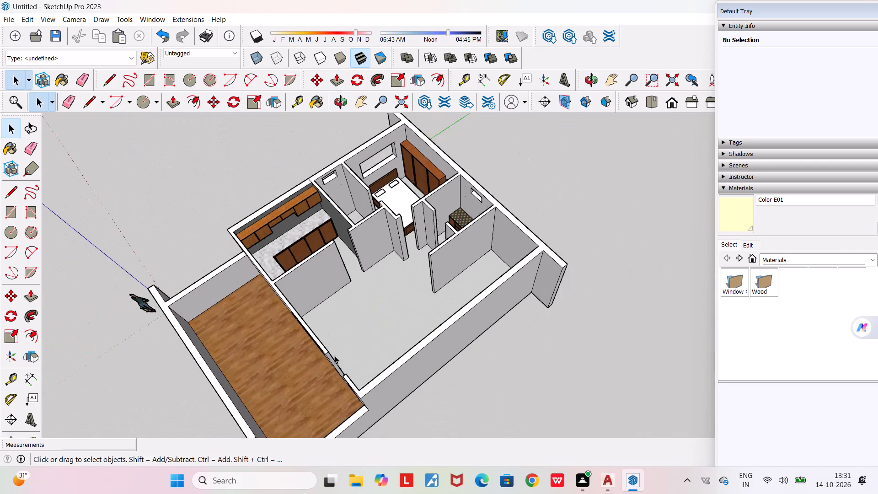
scroll(335, 356, up, 4)
middle_drag(335, 356, 242, 310)
scroll(242, 310, down, 4)
middle_drag(284, 349, 395, 350)
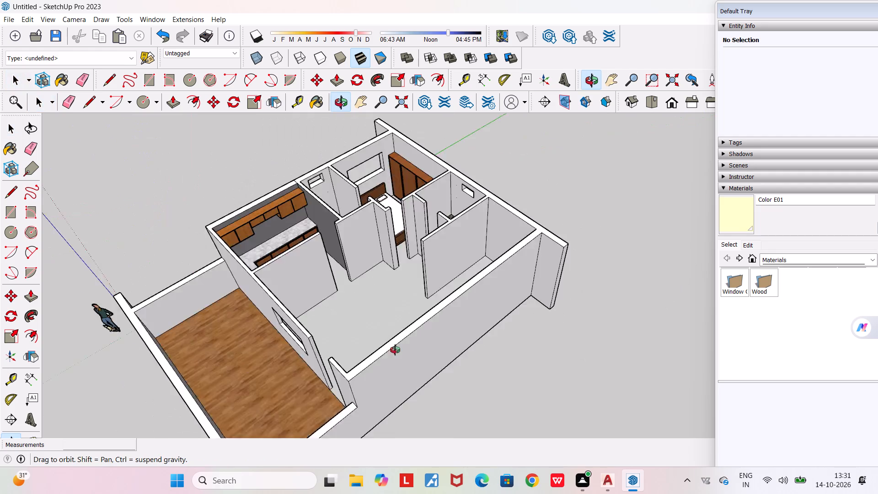
middle_drag(395, 350, 475, 330)
Examine the complete apartment model from a distance, from the front and along the long outer wall.
scroll(475, 330, down, 4)
middle_drag(468, 342, 650, 306)
scroll(650, 306, down, 2)
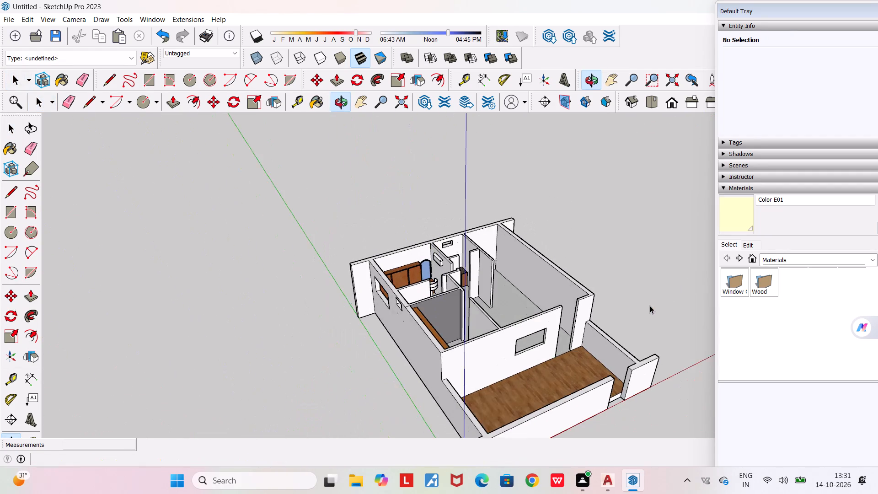
middle_drag(650, 306, 330, 335)
scroll(330, 335, down, 3)
middle_drag(377, 344, 378, 344)
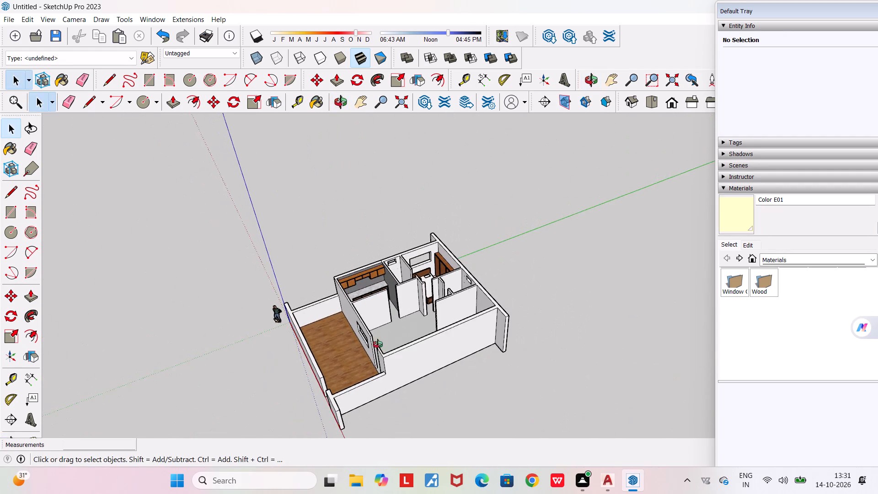
middle_drag(378, 344, 456, 275)
scroll(456, 275, up, 1)
scroll(456, 275, down, 2)
middle_drag(437, 308, 545, 318)
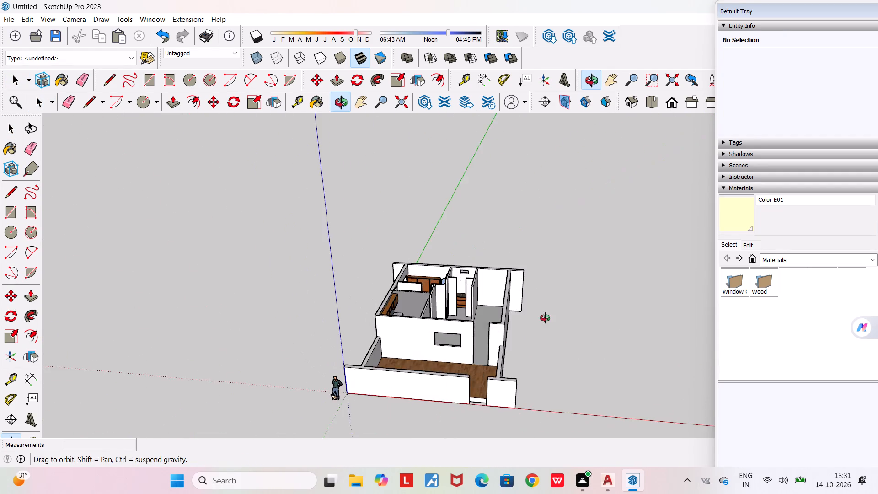
middle_drag(545, 318, 548, 320)
scroll(548, 320, down, 3)
middle_drag(546, 320, 301, 328)
scroll(301, 328, down, 3)
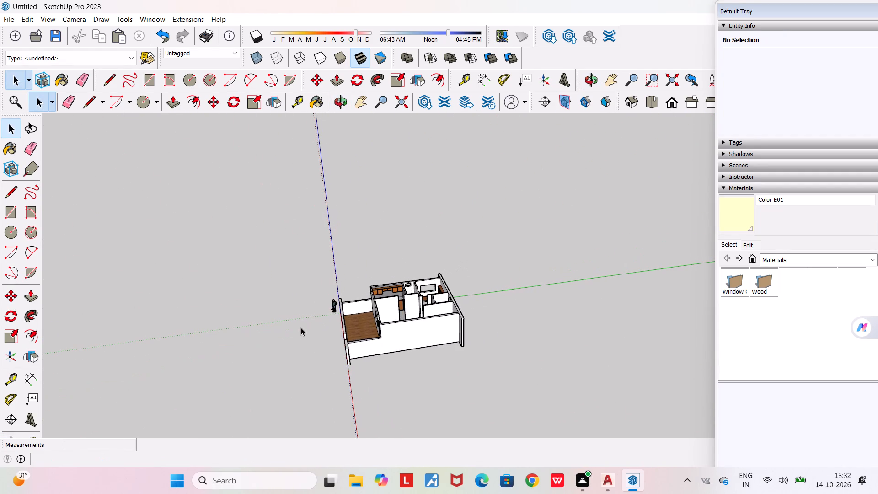
middle_drag(383, 394, 615, 377)
scroll(615, 377, down, 2)
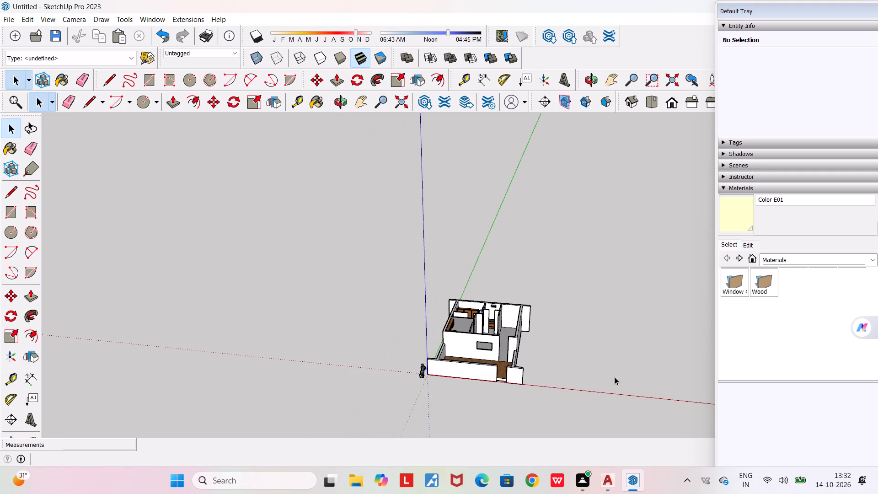
middle_drag(576, 378, 329, 341)
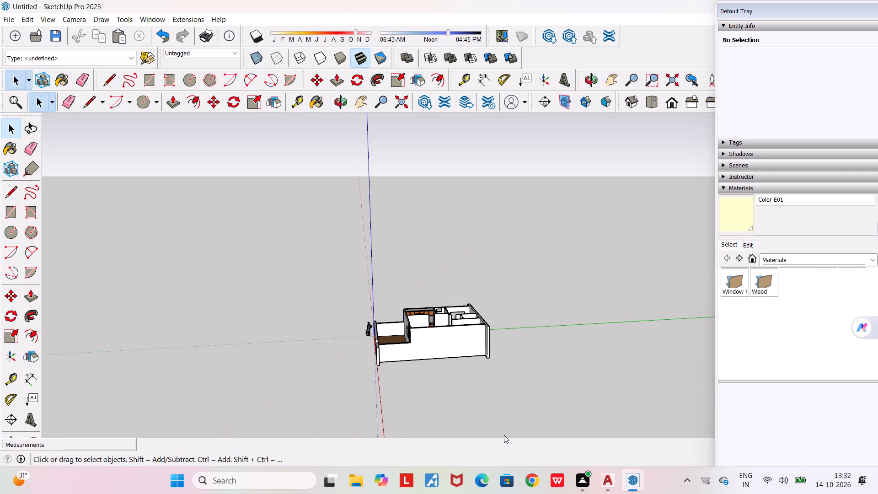
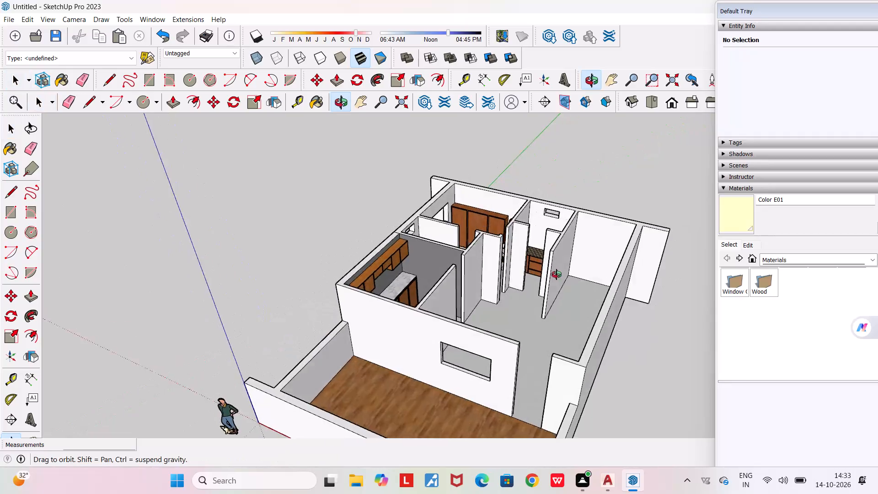
Examine the apartment layout from above and obliquely, covering the kitchen, bedroom, open hall and wood-floored strip.
scroll(504, 277, up, 5)
middle_drag(503, 300, 428, 460)
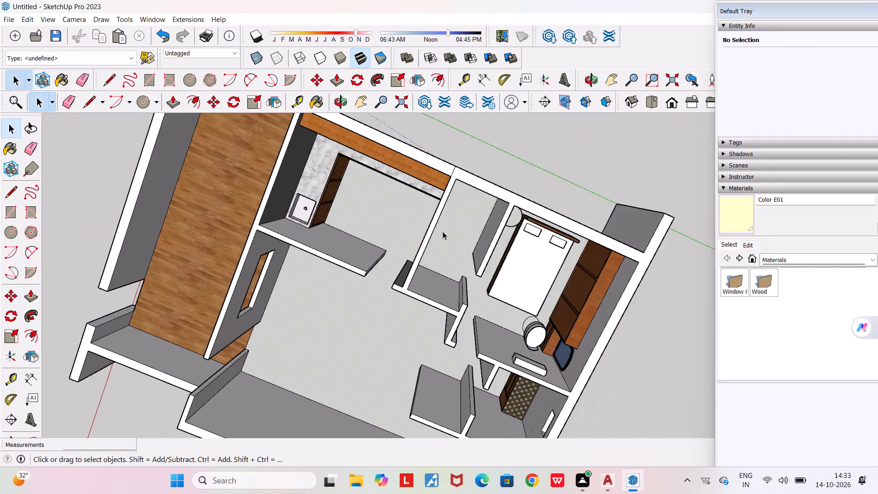
scroll(439, 236, up, 6)
middle_drag(365, 258, 417, 92)
scroll(417, 92, down, 14)
middle_drag(496, 328, 714, 315)
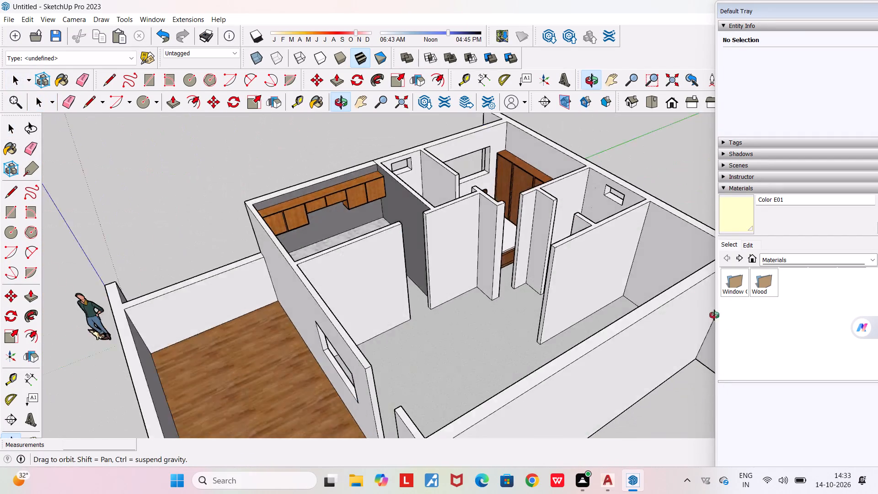
middle_drag(714, 315, 726, 336)
scroll(725, 336, down, 3)
scroll(507, 268, down, 11)
middle_drag(484, 377, 658, 384)
scroll(463, 222, up, 5)
middle_drag(542, 341, 573, 354)
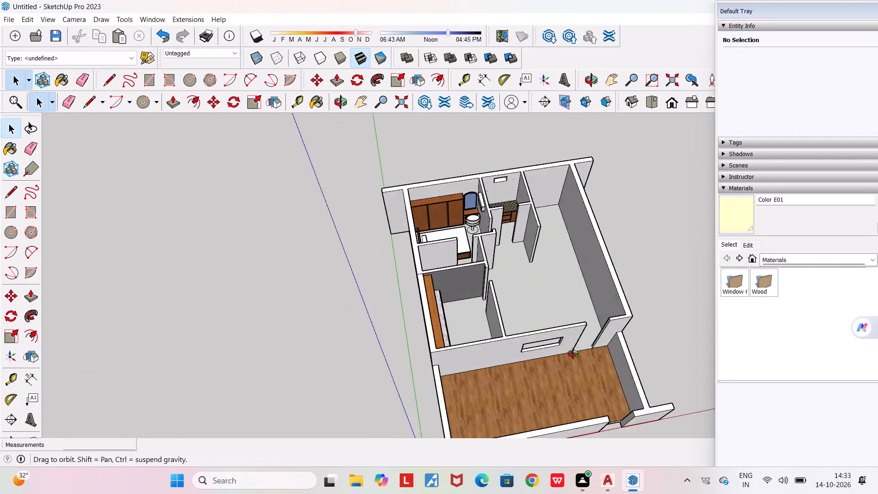
middle_drag(573, 354, 674, 417)
Examine the kitchen counter and cabinets, the bedroom bed and wardrobe, and the small room's dresser at close range.
scroll(500, 255, up, 3)
middle_drag(508, 273, 642, 287)
scroll(546, 213, up, 2)
middle_drag(534, 247, 257, 203)
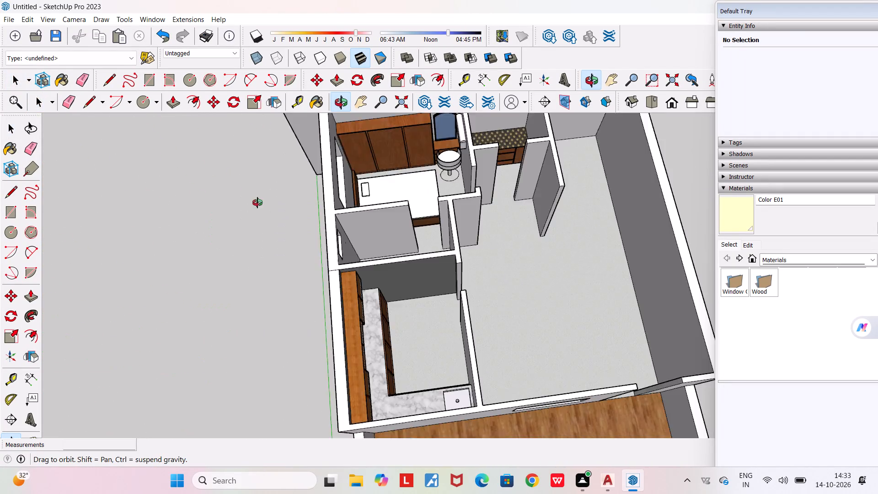
middle_drag(257, 203, 289, 138)
scroll(447, 196, up, 2)
middle_drag(515, 327, 231, 383)
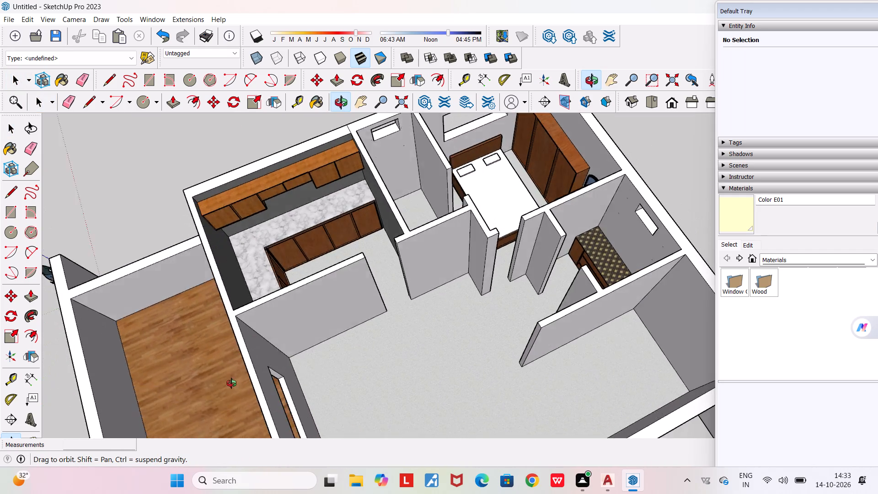
middle_drag(231, 383, 220, 348)
scroll(444, 202, up, 3)
middle_drag(435, 250, 449, 341)
scroll(416, 248, up, 3)
middle_drag(414, 245, 343, 170)
scroll(343, 170, down, 8)
middle_drag(426, 259, 249, 282)
Examine the whole apartment model from a distance, from the rear corner round to the wood-floored front.
scroll(249, 282, down, 10)
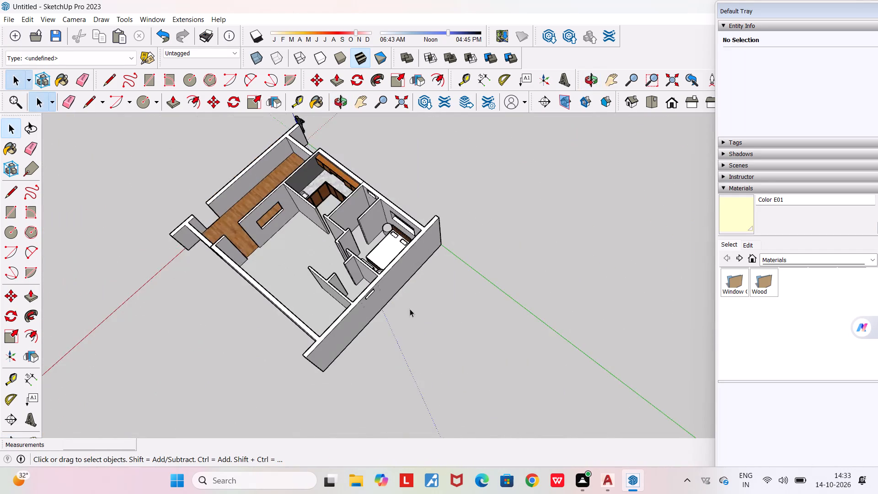
middle_drag(261, 367, 546, 306)
scroll(546, 306, down, 7)
middle_drag(498, 353, 500, 358)
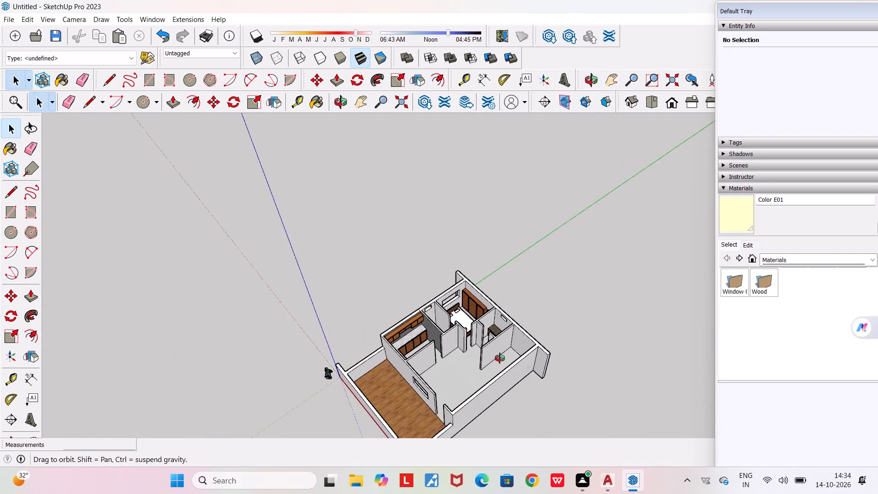
middle_drag(500, 358, 648, 398)
scroll(562, 308, up, 5)
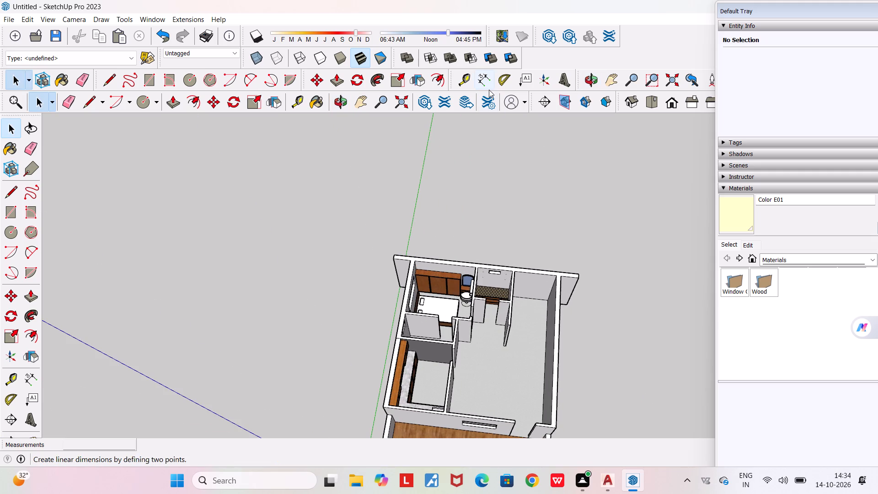
Open 3D Warehouse and sign in to the Trimble account in the browser using Google.
click(429, 102)
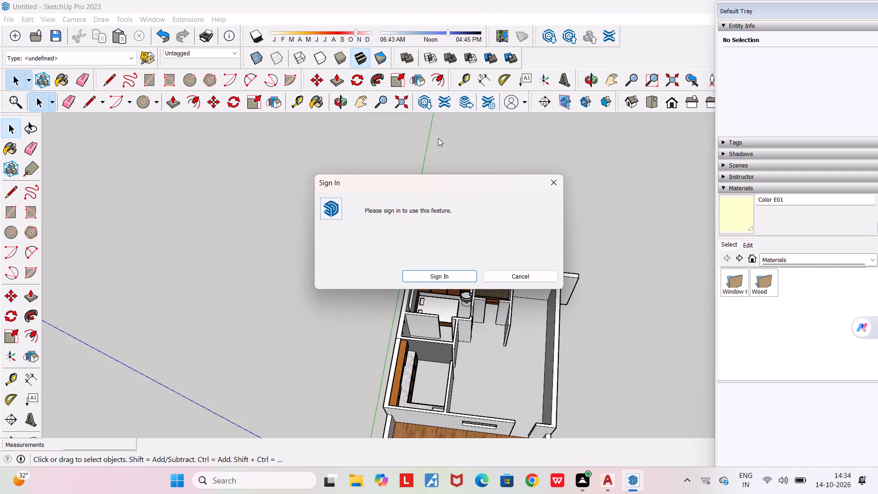
click(552, 181)
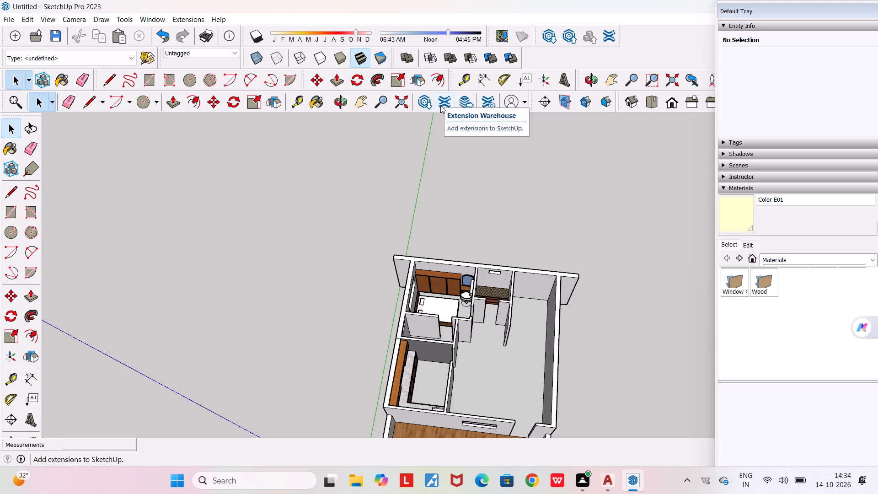
click(424, 97)
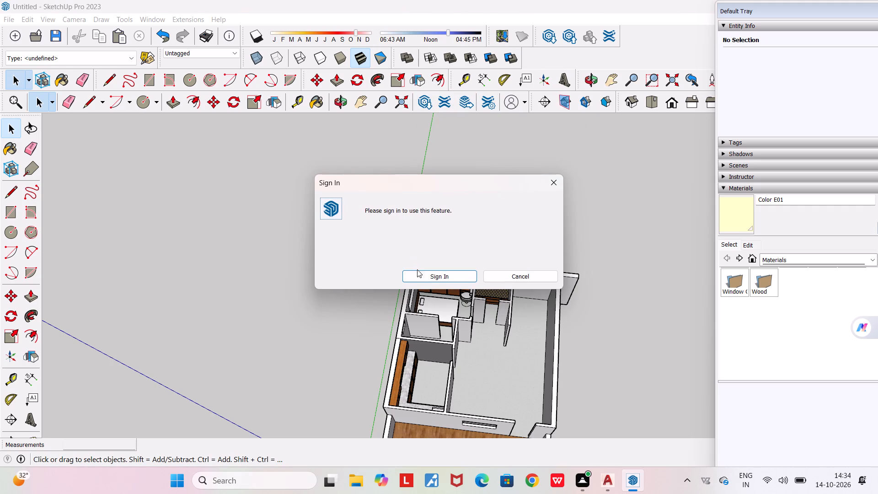
click(423, 273)
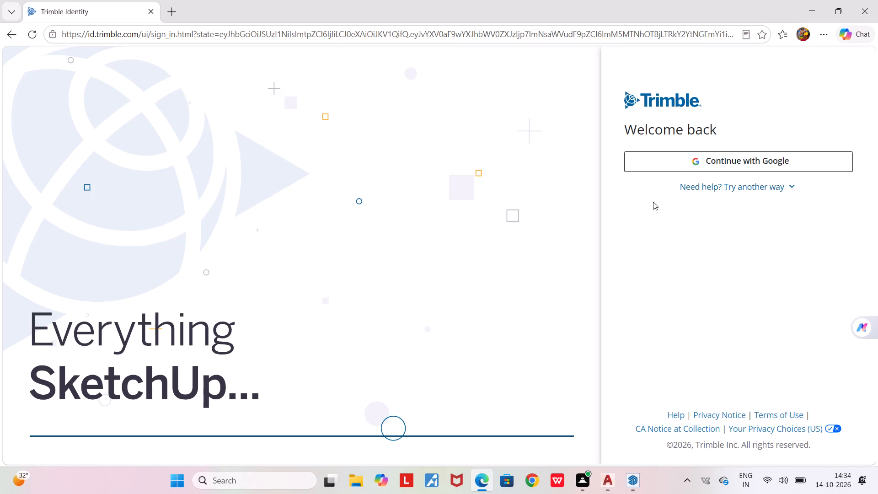
click(683, 160)
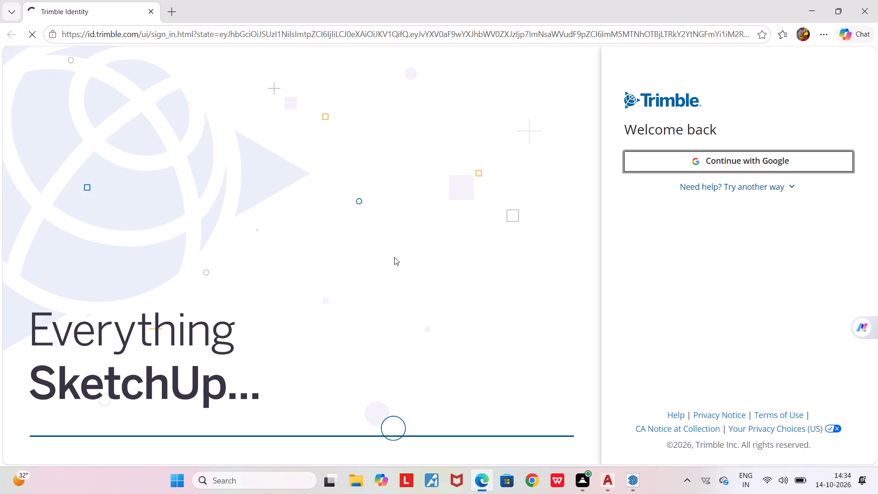
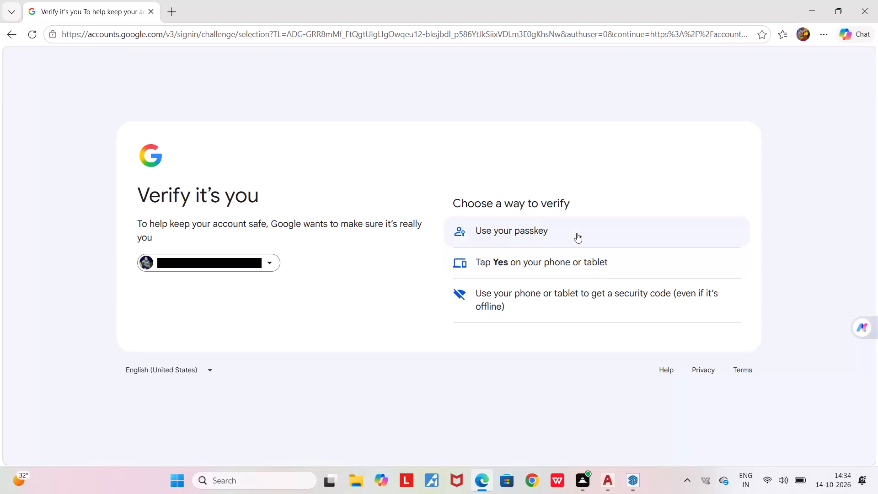
Complete the Google sign-in by choosing to verify with a Yes prompt on the phone or tablet.
click(572, 258)
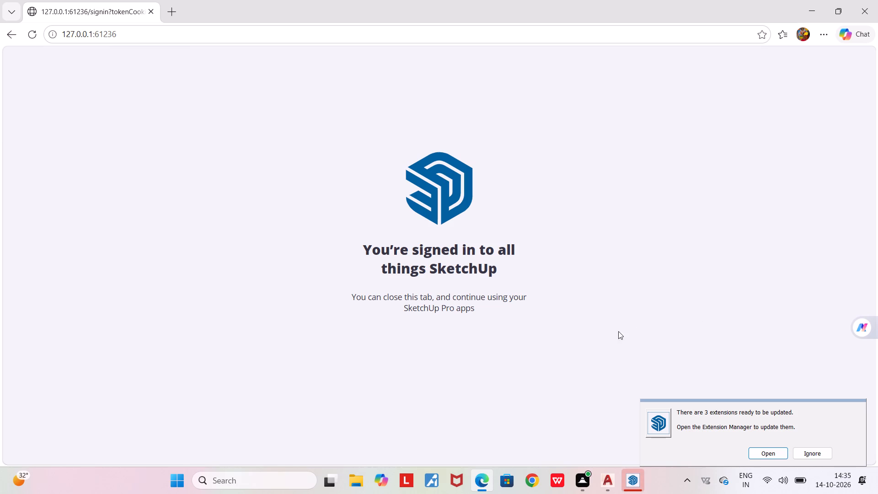
Open the Extension Manager from the extension update notice.
click(757, 449)
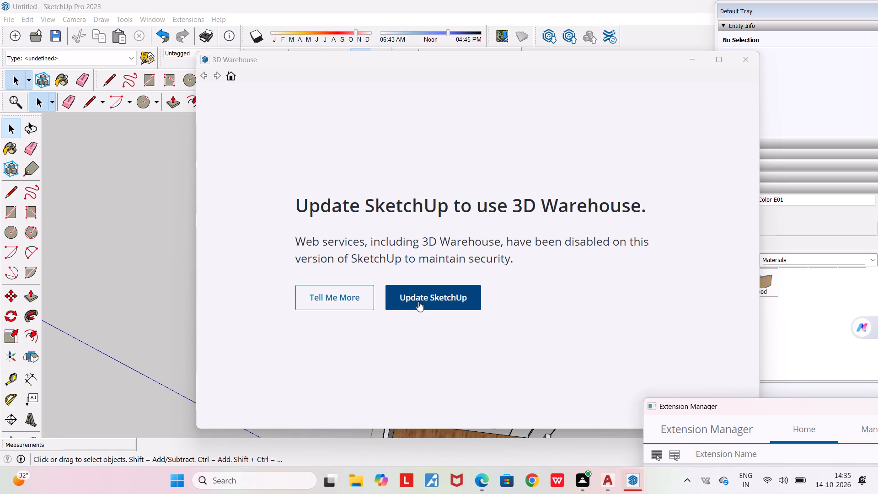
Open the SketchUp update page from 3D Warehouse, look through the products page in the browser, and close the duplicate page.
click(418, 301)
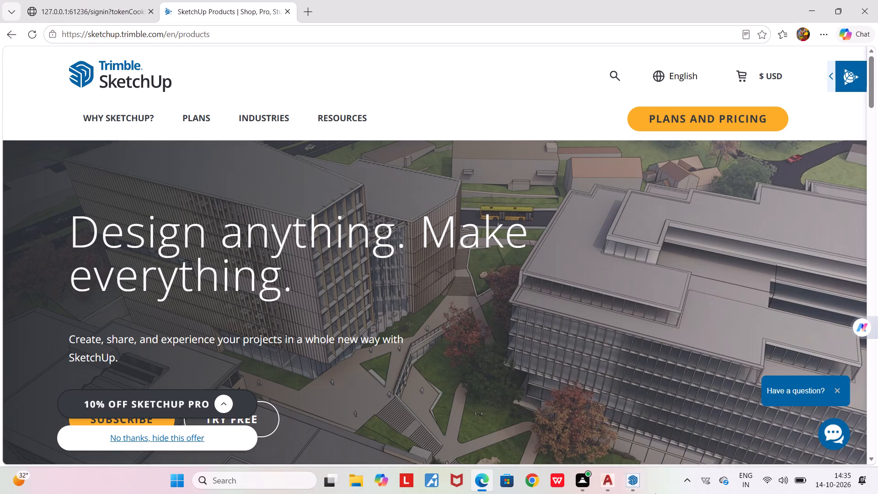
click(639, 436)
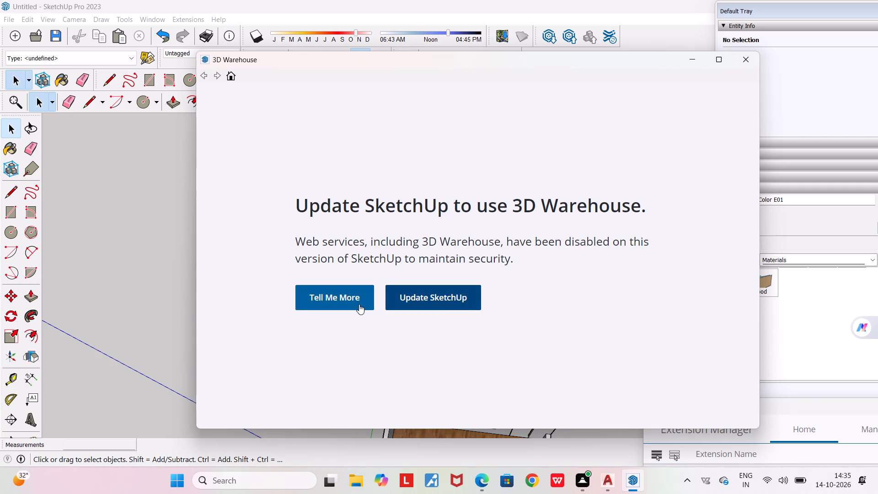
click(396, 299)
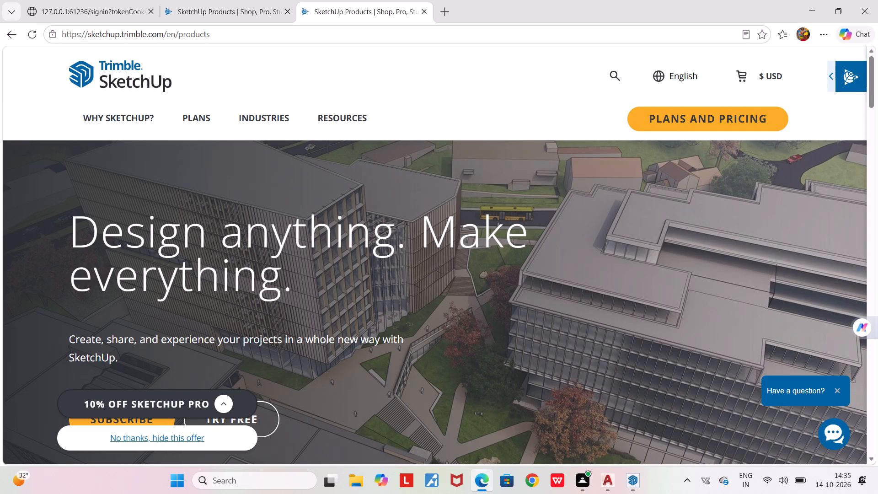
scroll(444, 242, down, 4)
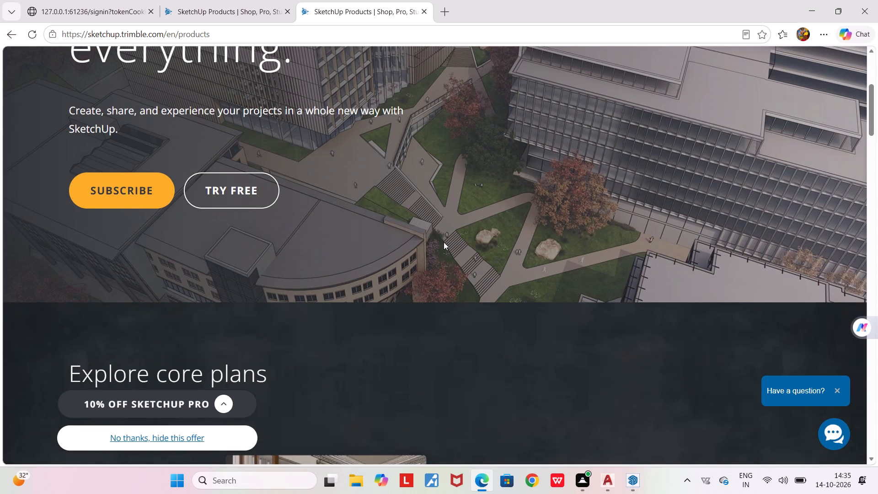
scroll(444, 242, down, 13)
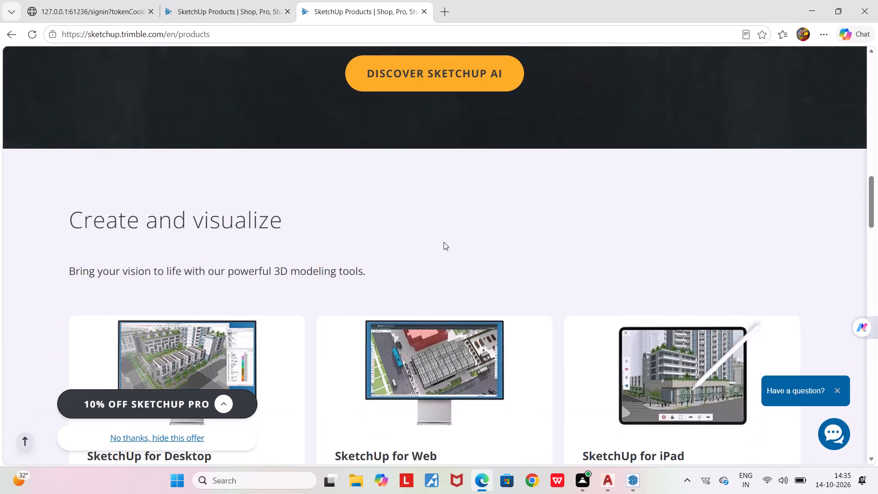
scroll(444, 242, down, 16)
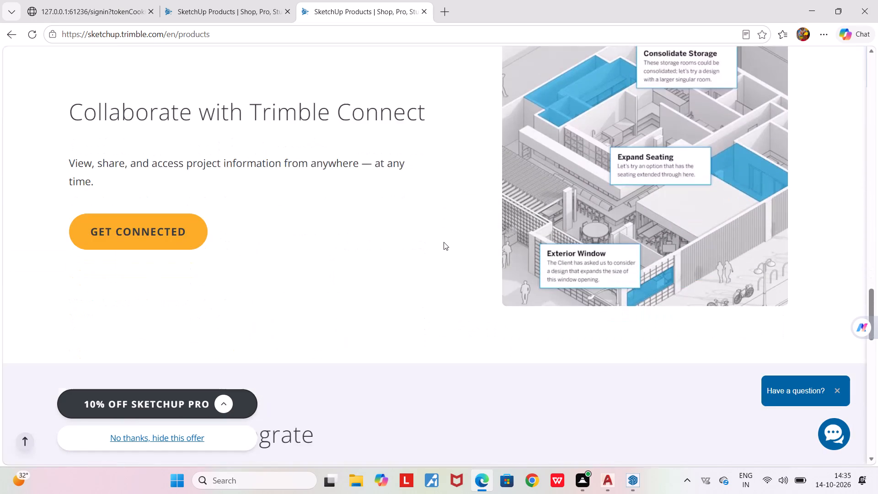
scroll(444, 242, down, 16)
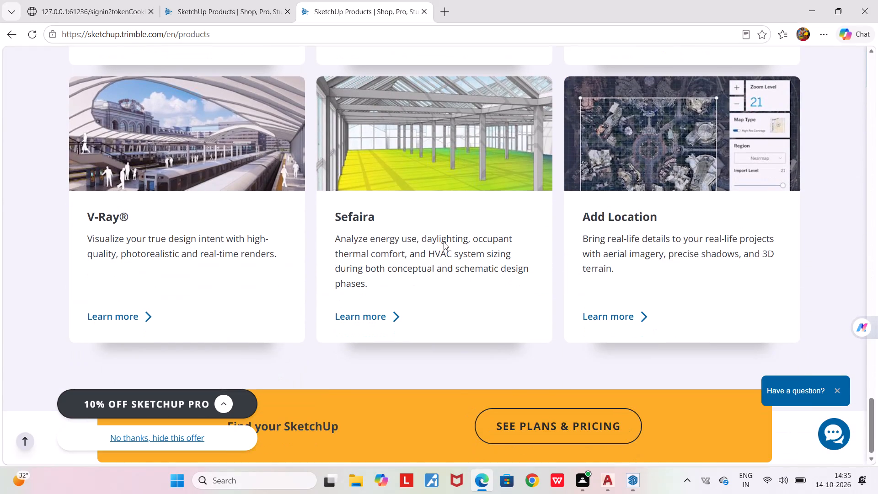
click(198, 433)
scroll(343, 369, down, 9)
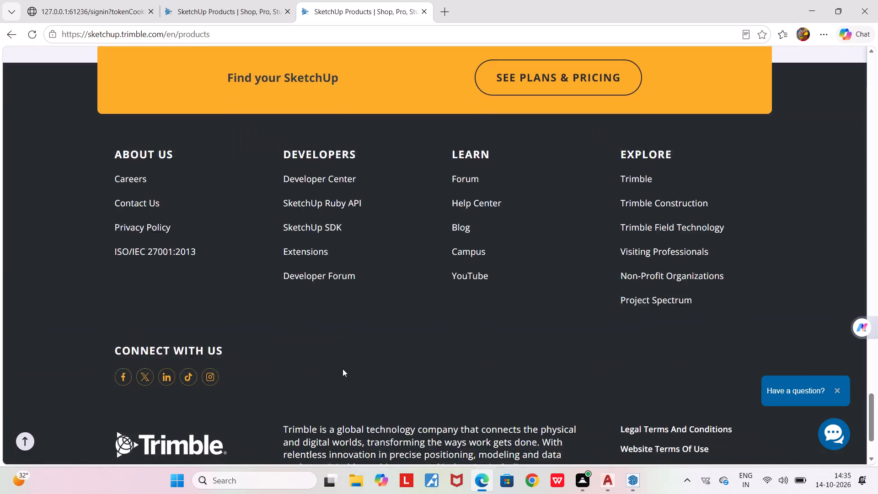
scroll(343, 369, down, 7)
scroll(343, 369, up, 20)
scroll(343, 369, up, 9)
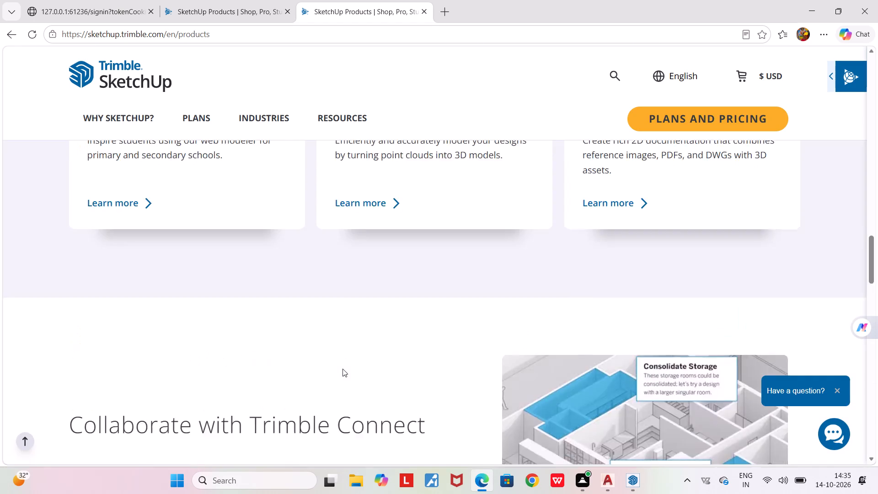
scroll(343, 369, up, 3)
scroll(386, 344, up, 18)
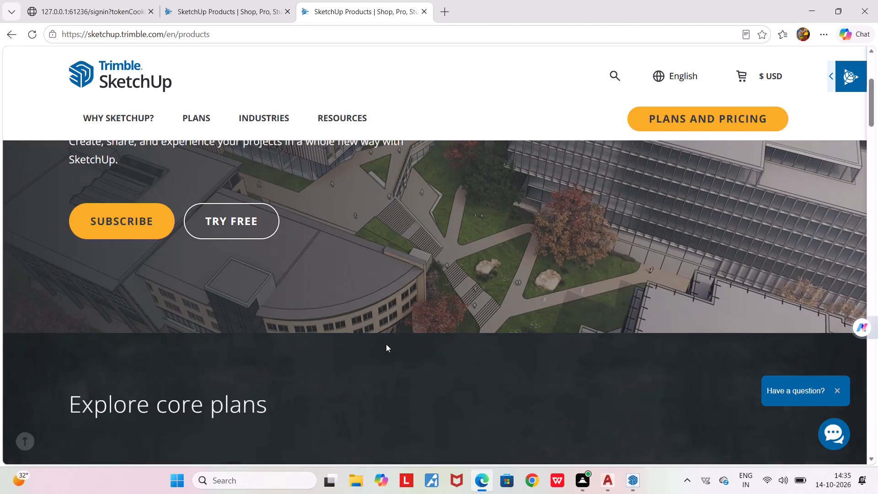
scroll(386, 344, up, 12)
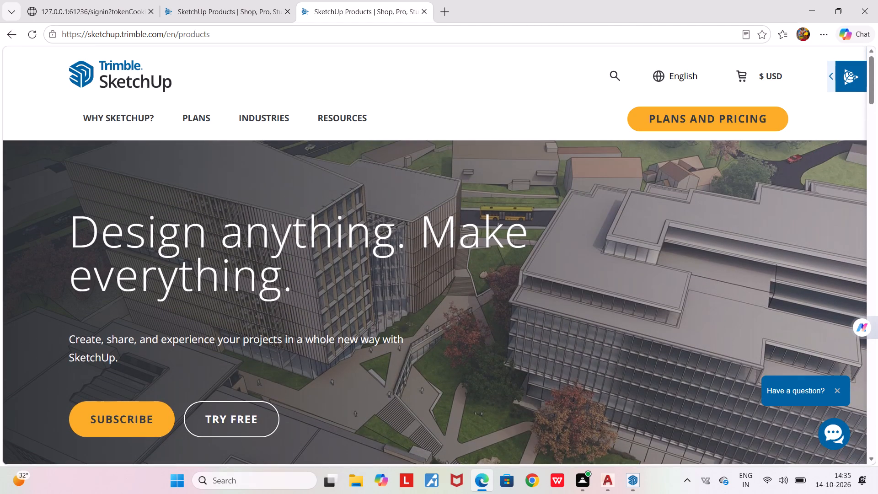
scroll(386, 344, up, 3)
click(422, 8)
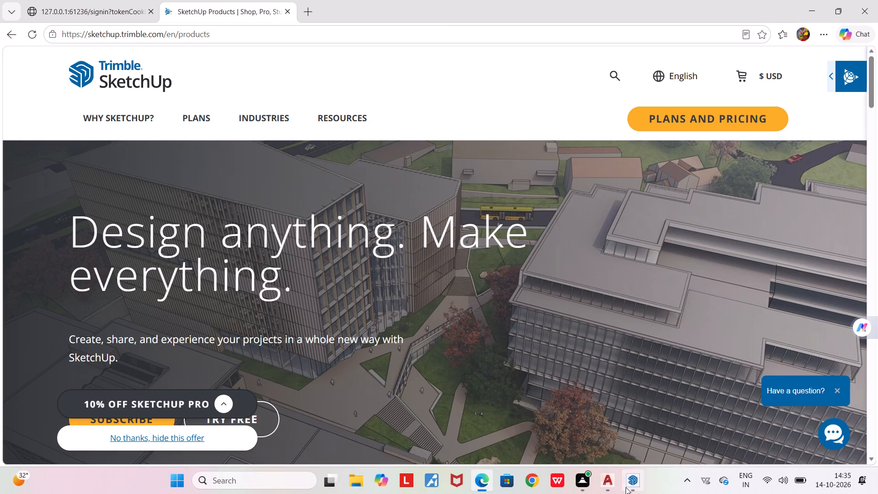
Return to SketchUp, open 3D Warehouse's further information, read the End of Support Policy in the browser, and close 3D Warehouse.
click(628, 430)
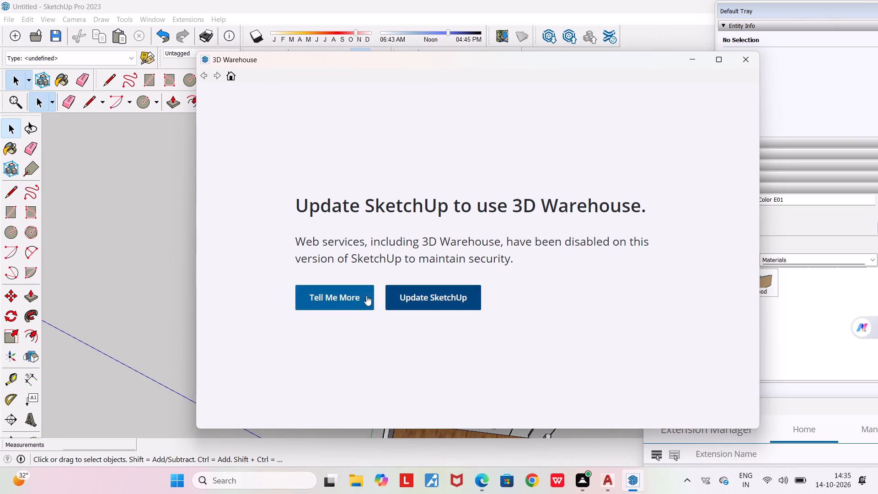
click(366, 295)
scroll(366, 295, down, 4)
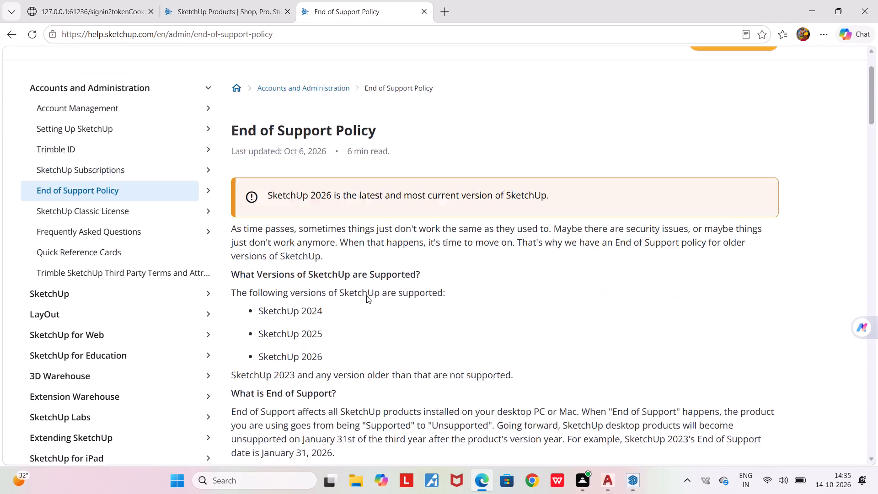
scroll(366, 295, down, 13)
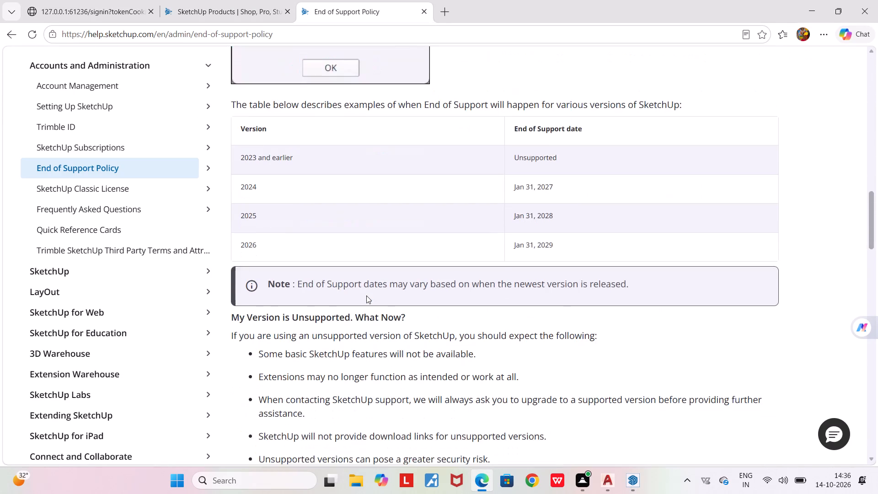
scroll(366, 295, down, 20)
scroll(366, 295, down, 3)
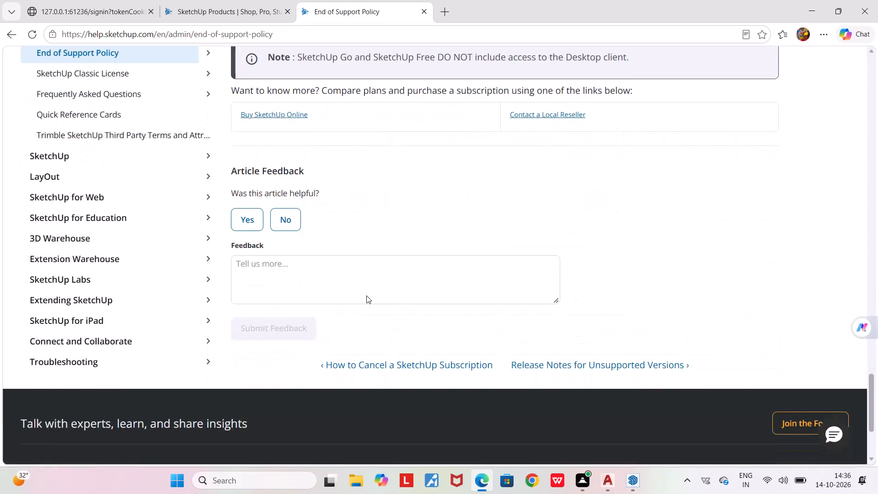
scroll(366, 295, down, 3)
scroll(366, 295, up, 5)
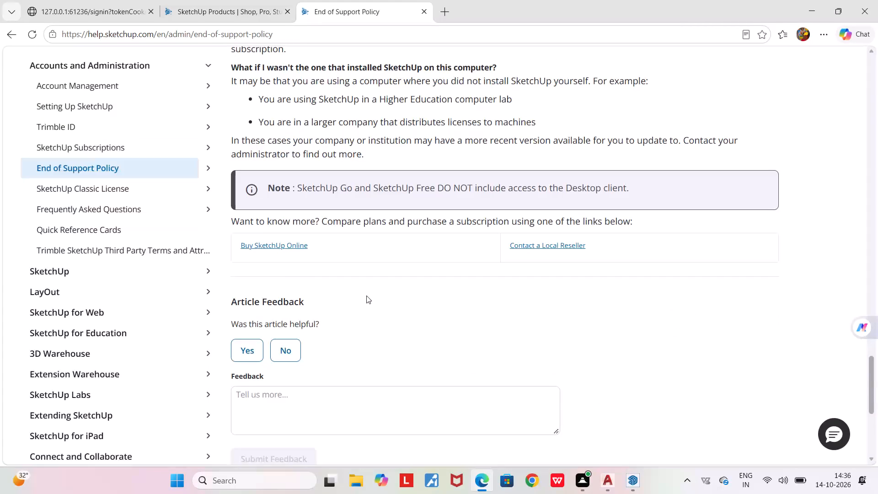
click(640, 420)
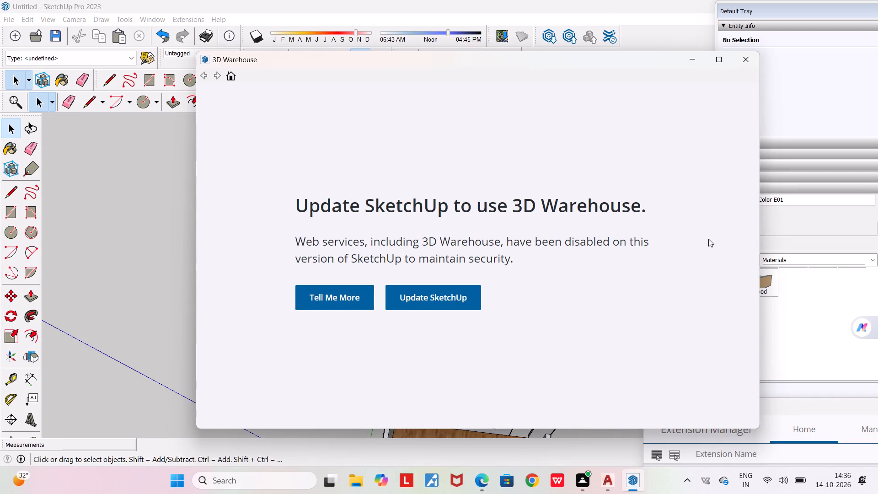
click(749, 60)
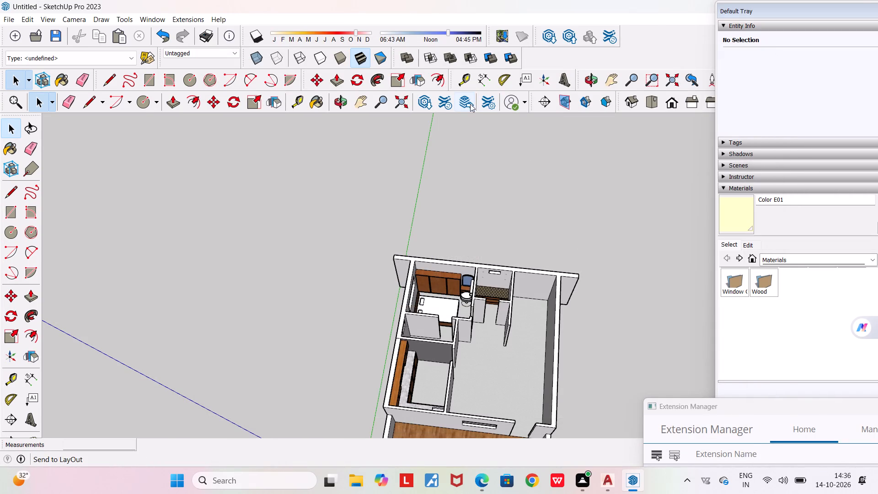
Bring the Extension Manager into view, review the installed extensions and their available updates, and close it.
drag(686, 404, 686, 402)
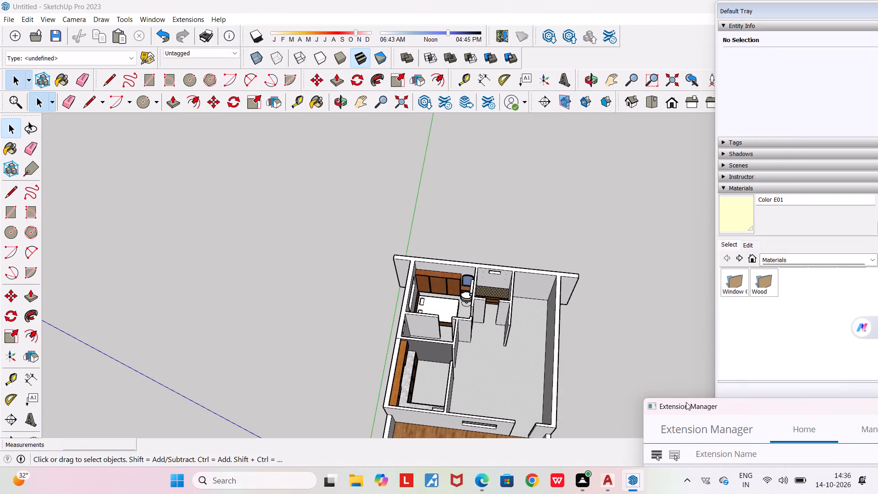
drag(686, 402, 305, 149)
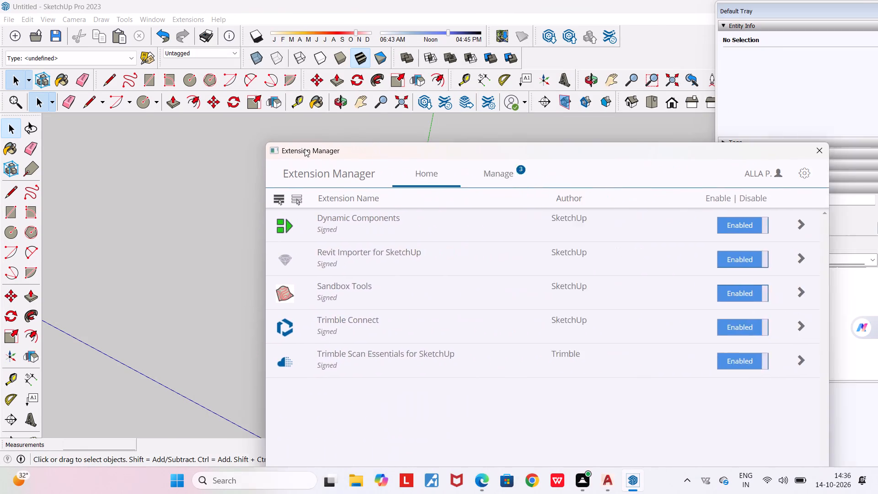
drag(305, 149, 235, 133)
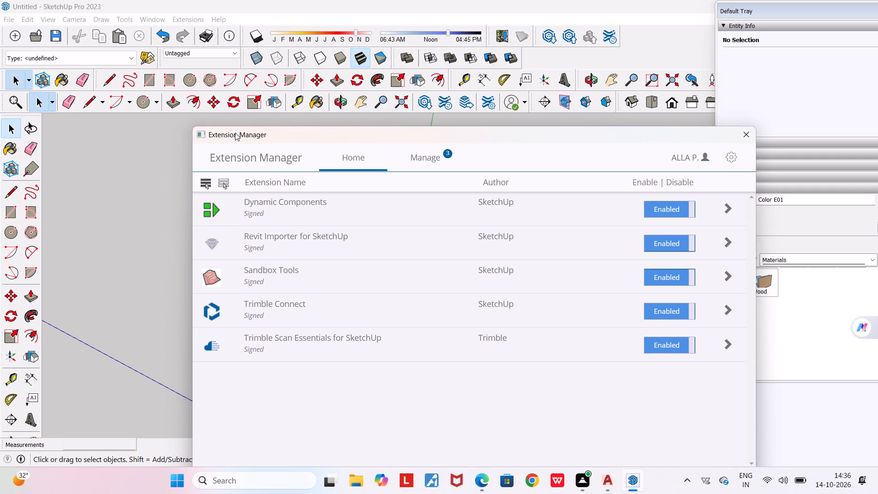
drag(235, 133, 256, 142)
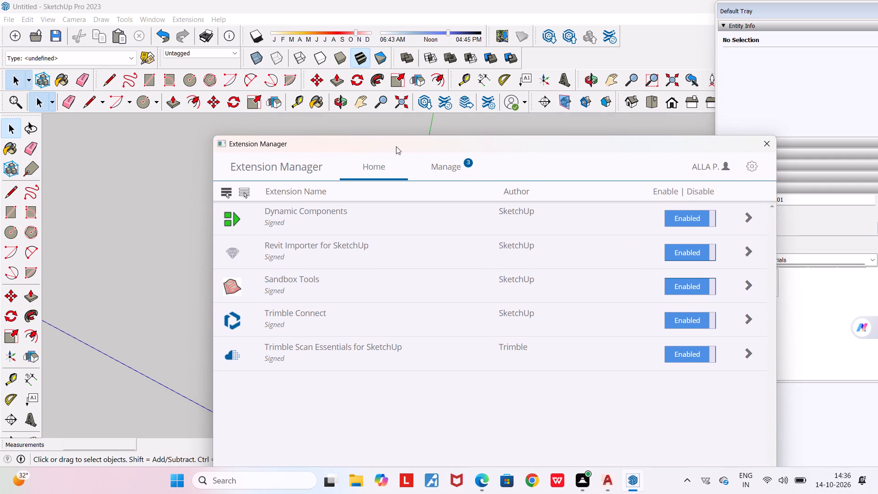
click(467, 169)
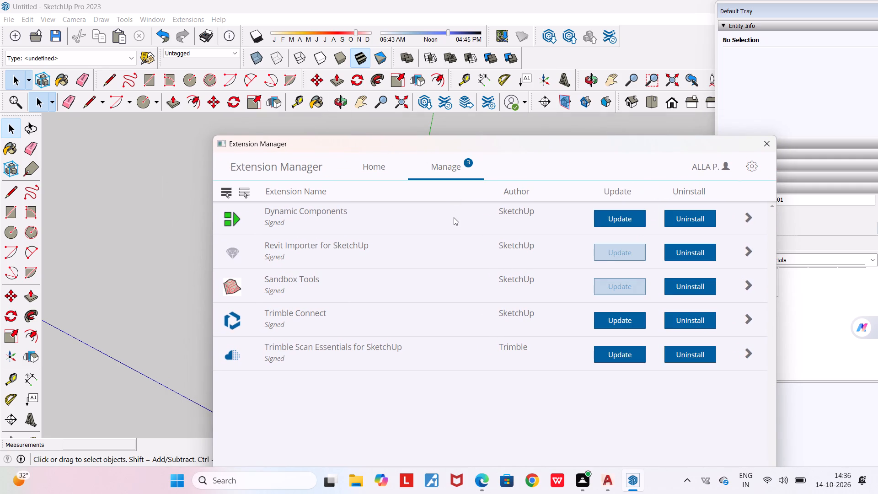
scroll(452, 291, up, 4)
click(763, 143)
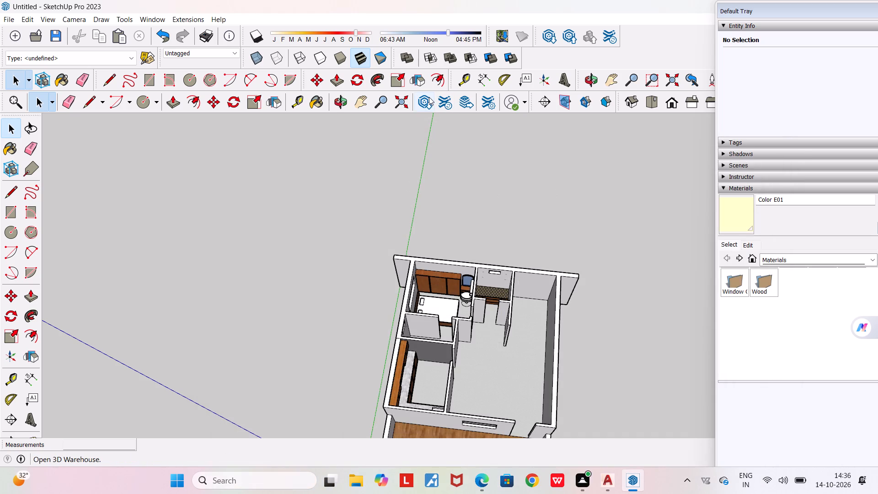
Reopen 3D Warehouse to check its access, and close it again.
click(429, 97)
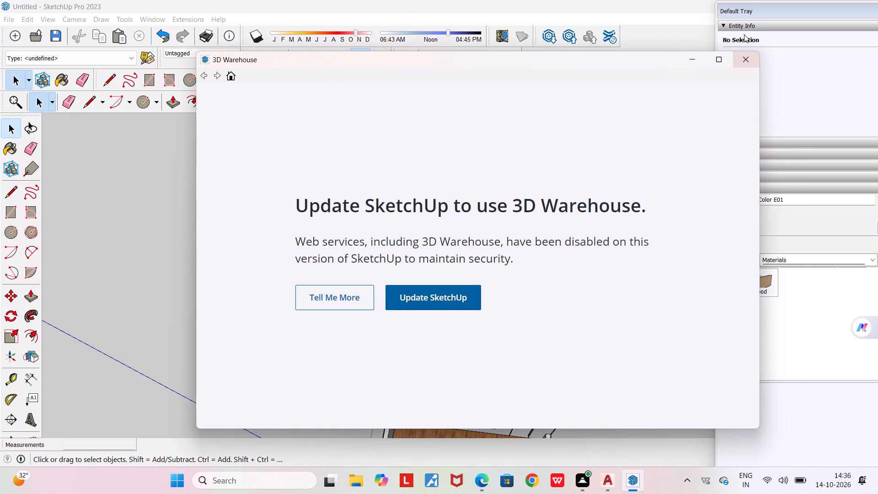
click(740, 60)
Examine the bedroom's wardrobe, mirrored dresser, round stool and bed at close range from several angles.
scroll(484, 333, up, 5)
middle_drag(485, 334, 479, 335)
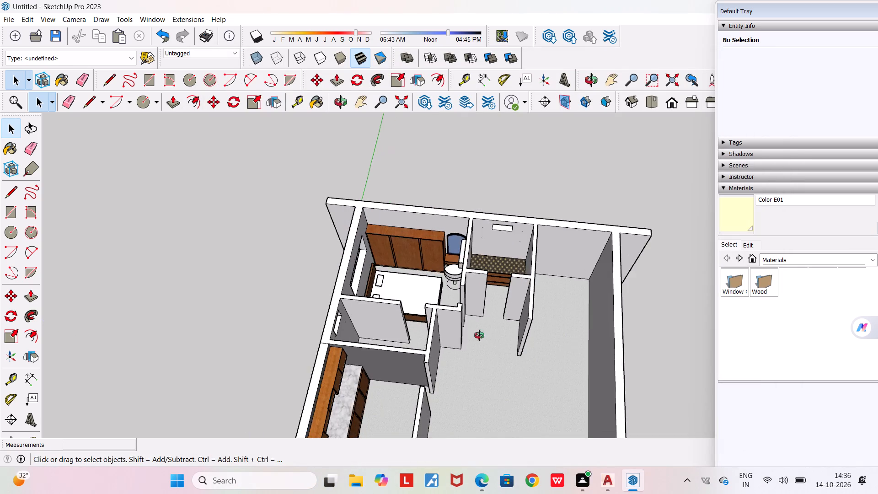
middle_drag(479, 335, 562, 370)
scroll(508, 258, up, 6)
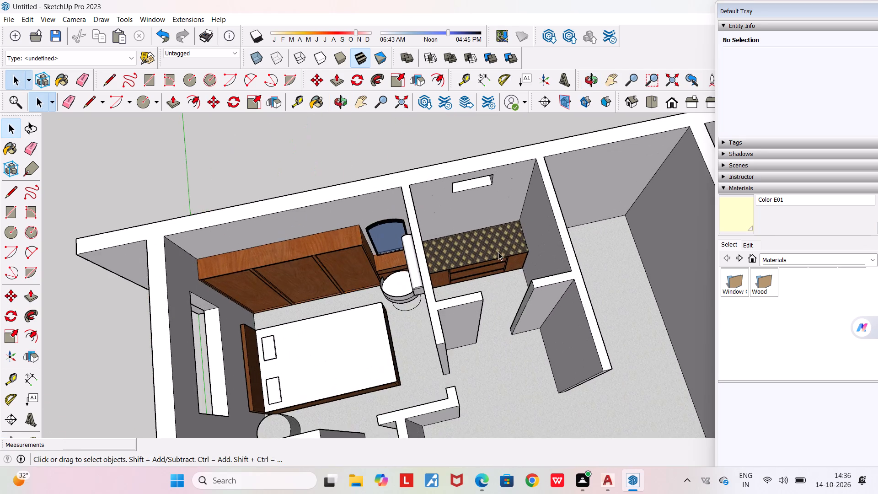
middle_drag(497, 287, 632, 264)
scroll(349, 322, up, 5)
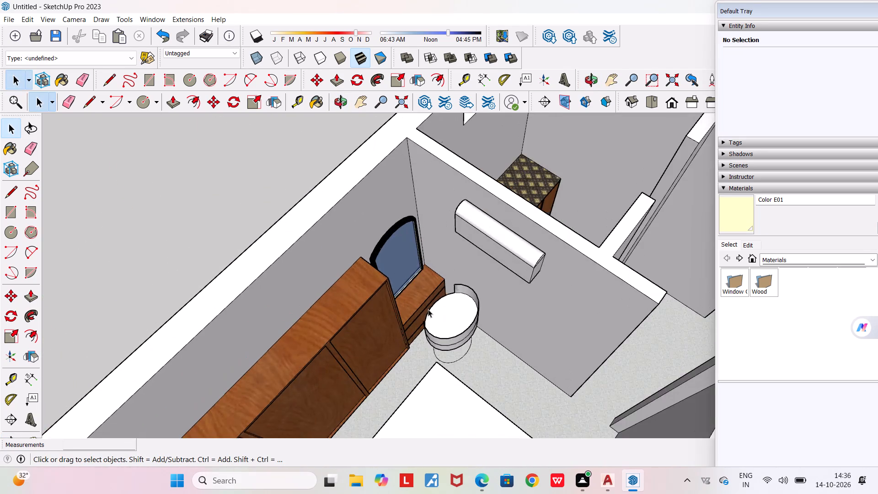
scroll(428, 309, up, 3)
middle_drag(429, 311, 356, 236)
scroll(382, 252, up, 4)
middle_drag(410, 320, 407, 396)
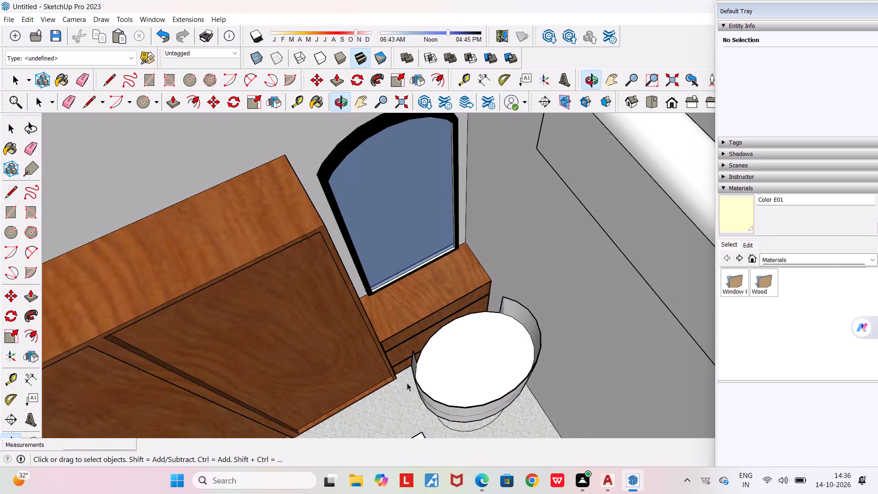
scroll(408, 372, up, 4)
middle_drag(412, 373, 399, 236)
scroll(399, 236, down, 8)
middle_drag(394, 277, 333, 403)
scroll(333, 403, down, 20)
scroll(333, 403, down, 13)
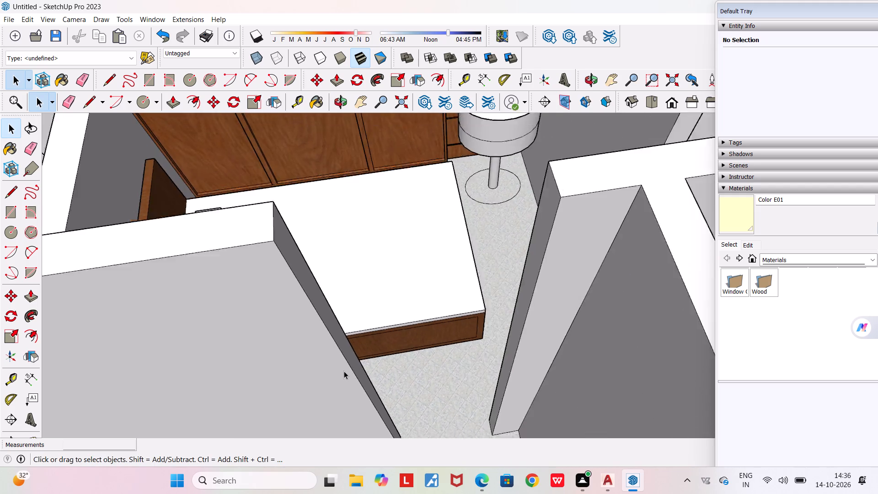
Examine the bedroom's surroundings and the overall apartment model from several outside angles.
scroll(344, 371, down, 8)
middle_drag(528, 361, 334, 369)
scroll(397, 304, up, 3)
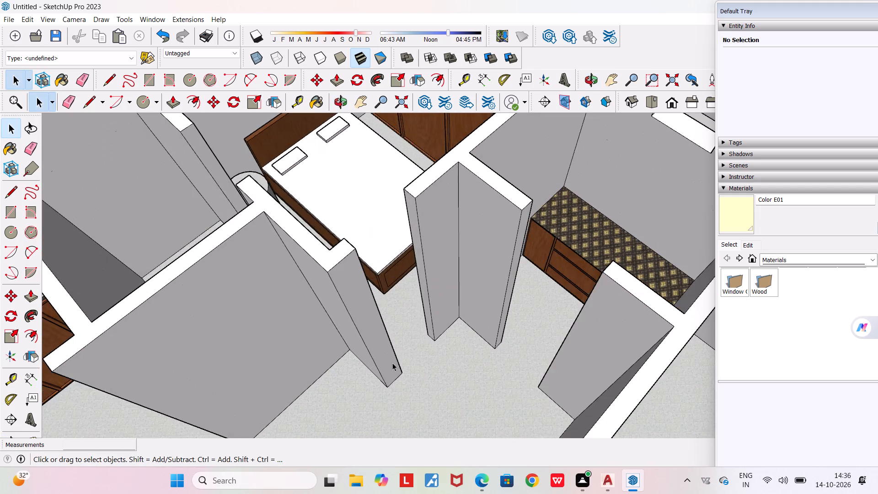
middle_drag(393, 363, 309, 361)
scroll(309, 361, down, 8)
middle_drag(314, 357, 327, 290)
scroll(327, 290, down, 7)
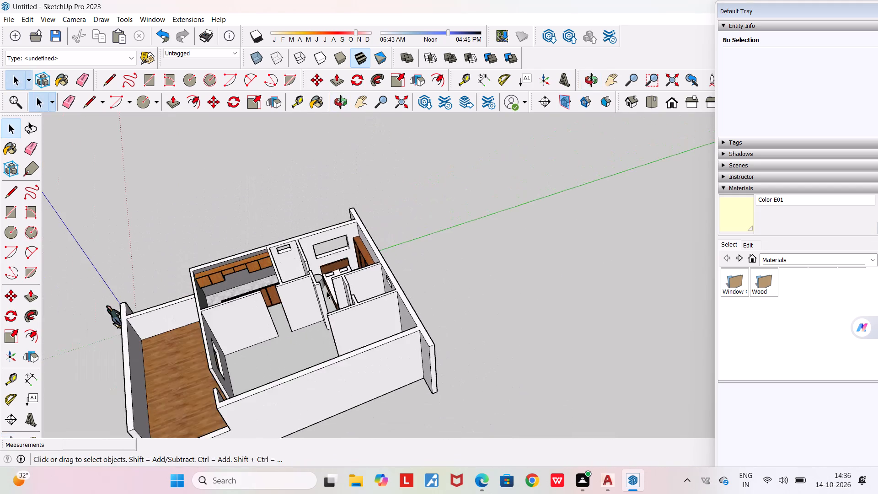
middle_drag(321, 345, 412, 369)
scroll(412, 369, down, 4)
middle_drag(369, 389, 599, 351)
scroll(599, 351, down, 1)
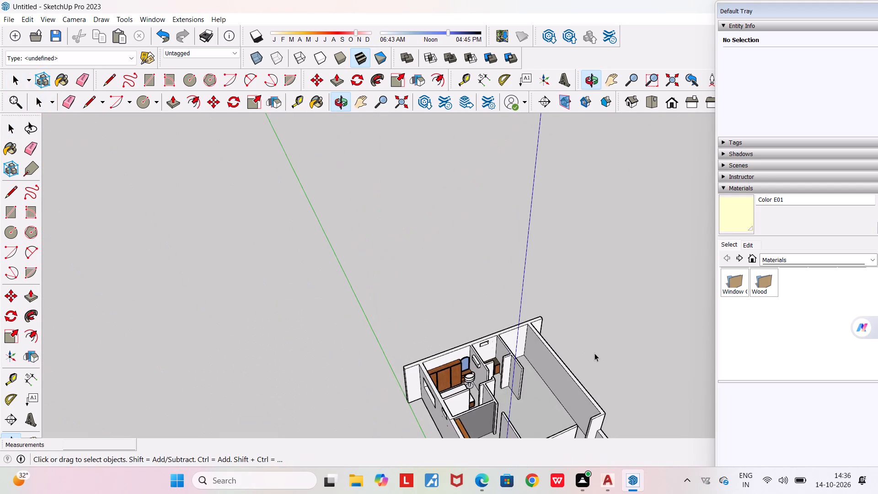
scroll(579, 364, down, 4)
middle_drag(563, 388, 100, 340)
scroll(241, 333, up, 1)
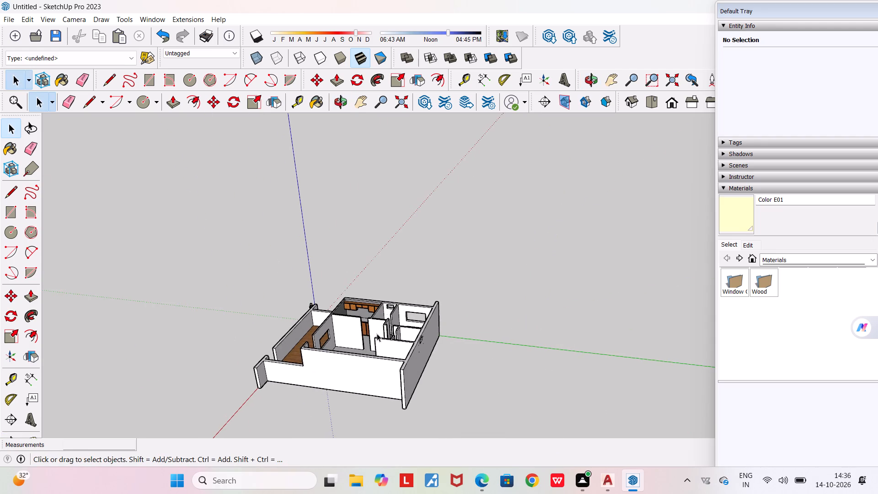
Examine the living room's floor area and its links to the kitchen, bedroom and wood-floored strip from opposite sides.
middle_drag(406, 297, 369, 454)
scroll(360, 358, up, 7)
scroll(337, 328, up, 5)
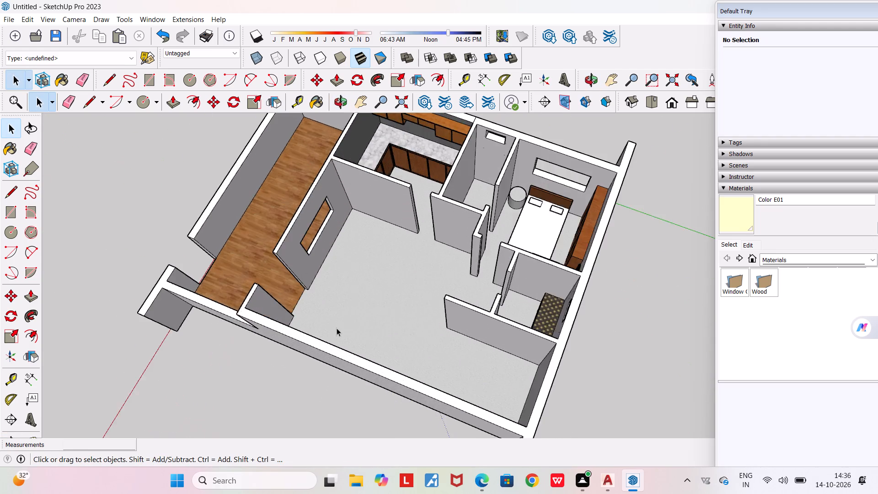
scroll(350, 300, up, 4)
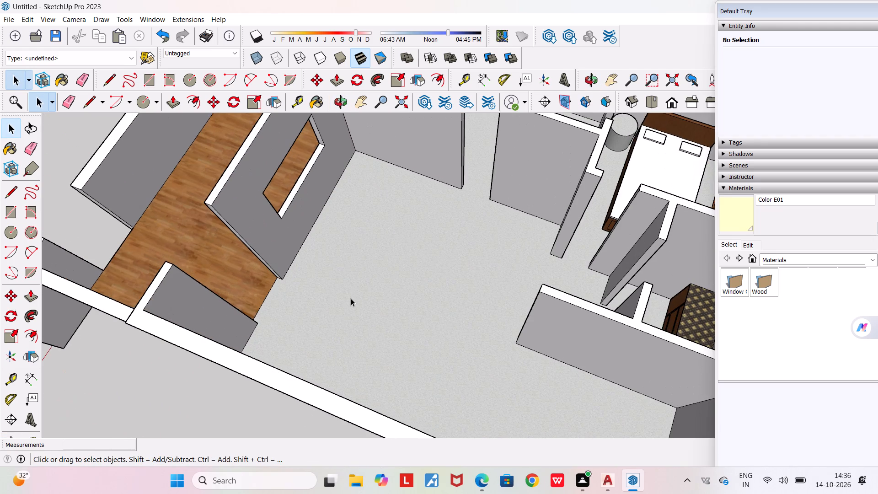
middle_drag(351, 298, 372, 271)
scroll(372, 271, down, 1)
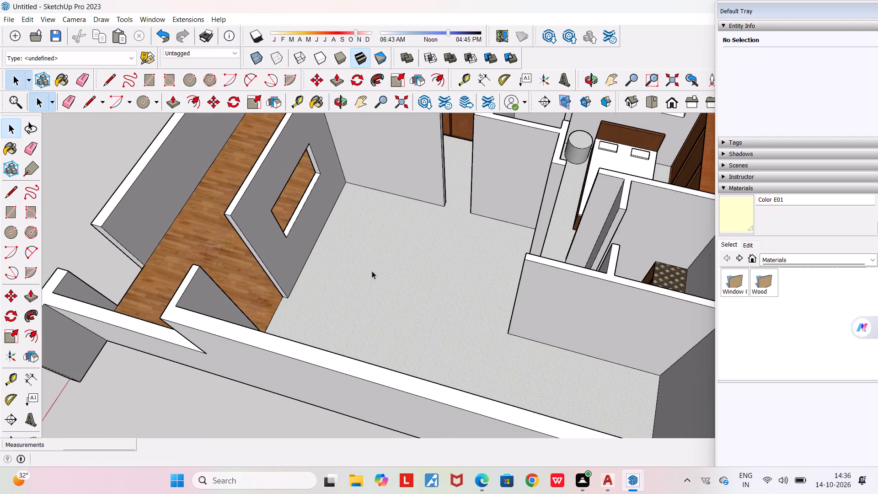
scroll(372, 271, down, 4)
middle_drag(376, 302, 176, 312)
middle_drag(375, 298, 272, 233)
scroll(272, 234, down, 3)
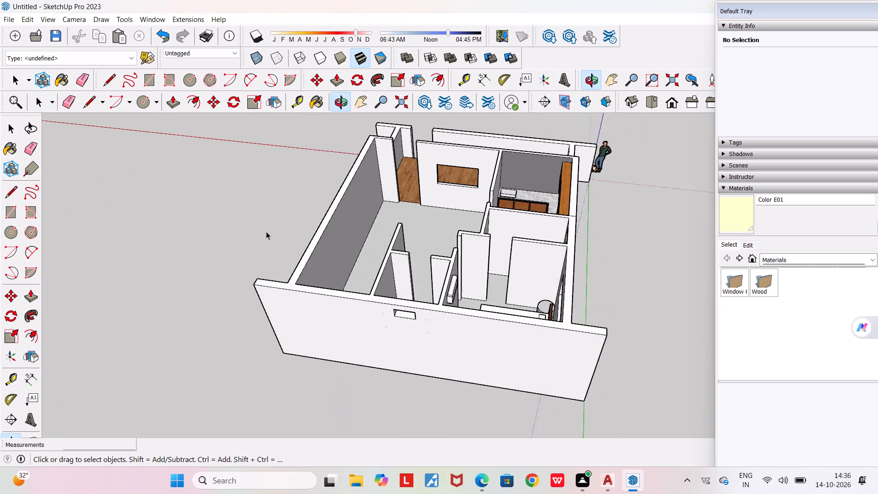
middle_drag(451, 315, 152, 278)
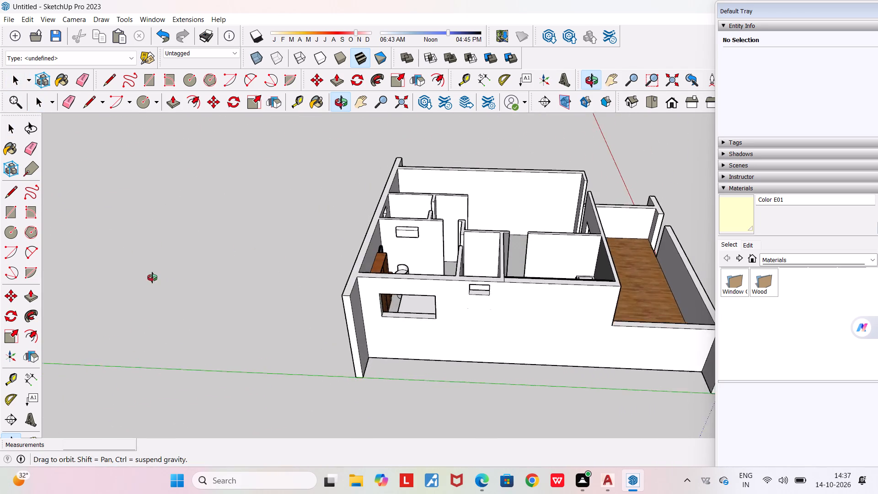
middle_drag(152, 278, 168, 326)
scroll(502, 164, up, 7)
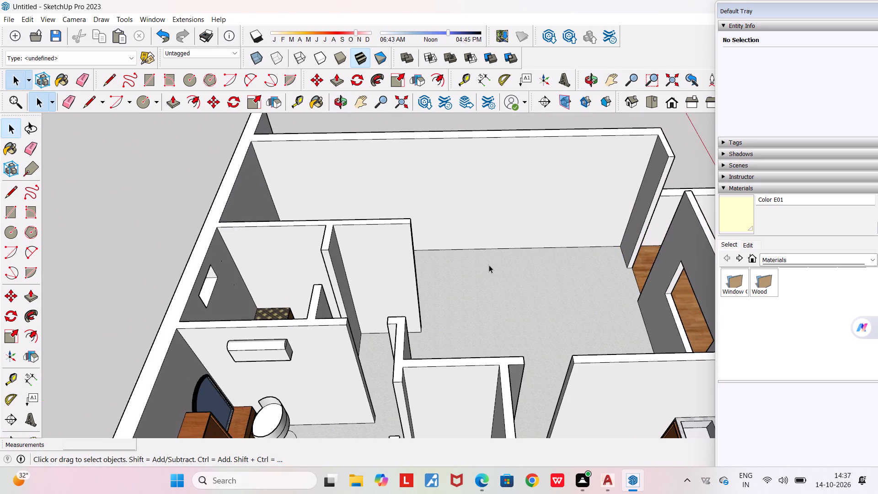
middle_drag(489, 265, 521, 296)
middle_drag(522, 259, 517, 255)
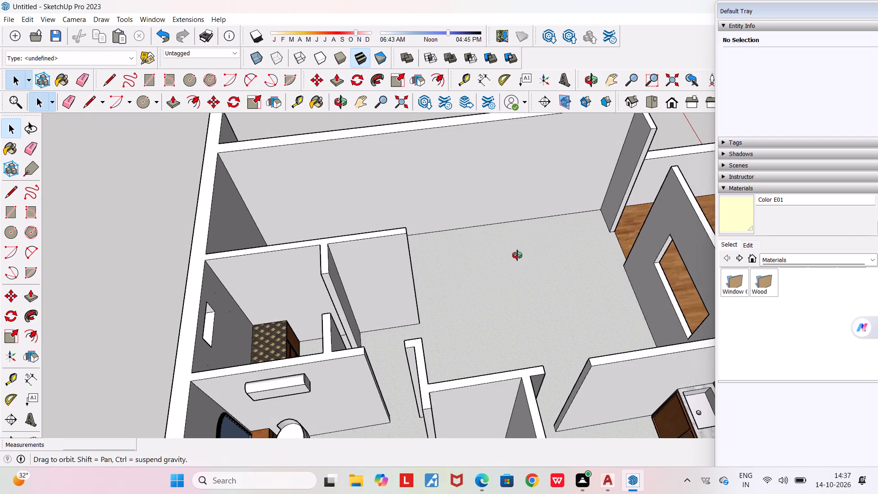
middle_drag(517, 255, 574, 262)
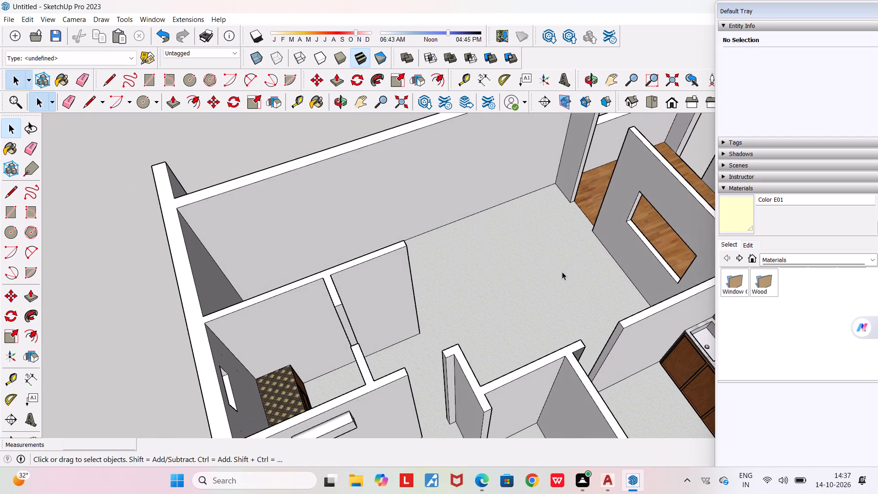
scroll(562, 272, down, 5)
middle_drag(482, 252, 476, 252)
scroll(476, 252, down, 3)
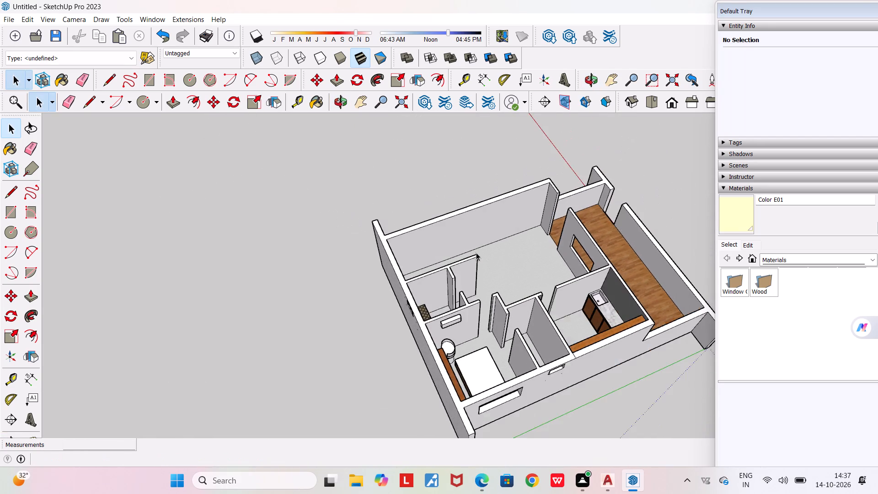
Examine the whole apartment layout in top view, at side level and from raised angles.
scroll(476, 252, down, 4)
click(618, 73)
drag(489, 254, 451, 266)
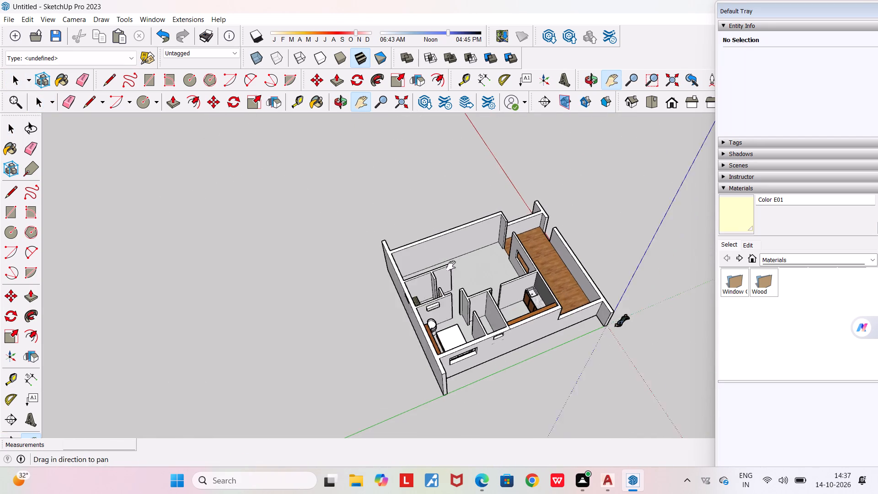
drag(451, 266, 370, 285)
middle_drag(401, 302, 337, 309)
click(648, 104)
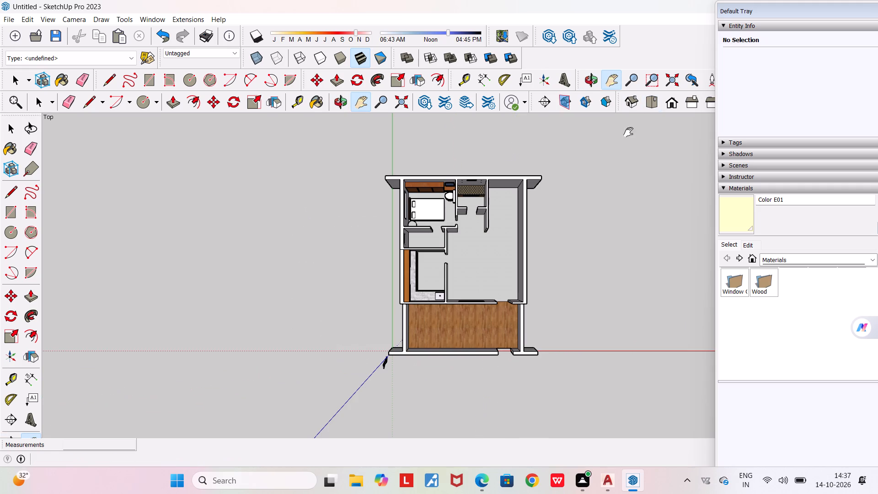
middle_drag(407, 344, 450, 350)
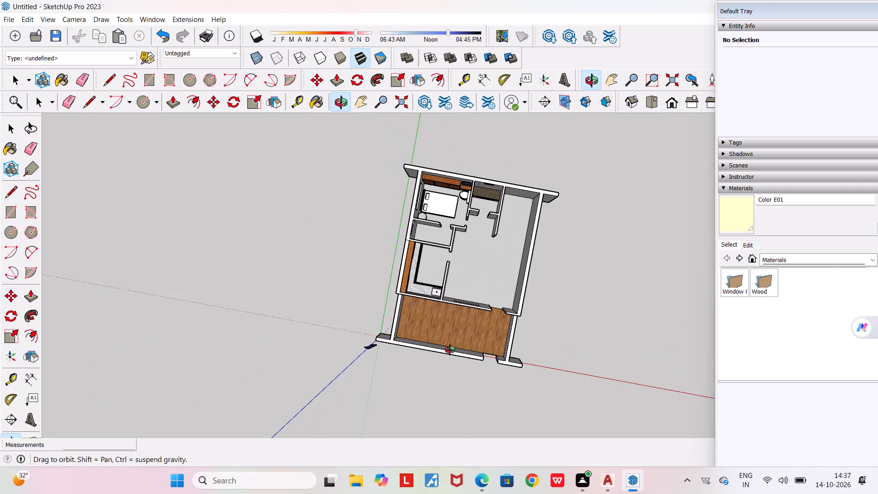
middle_drag(450, 350, 476, 348)
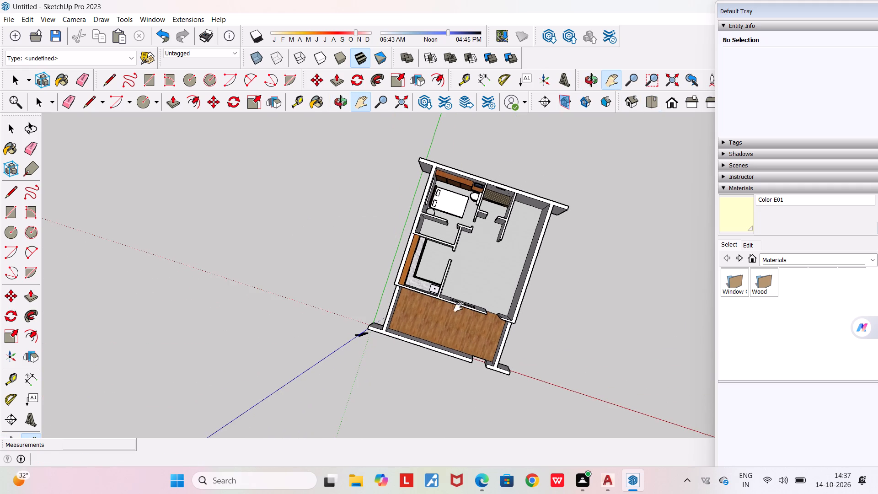
middle_drag(398, 205, 418, 175)
click(607, 81)
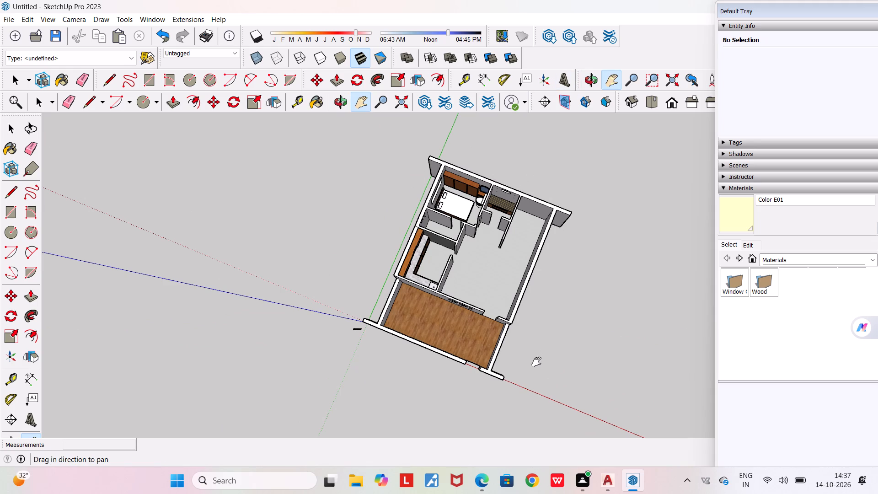
middle_drag(547, 350, 755, 290)
middle_drag(407, 353, 655, 347)
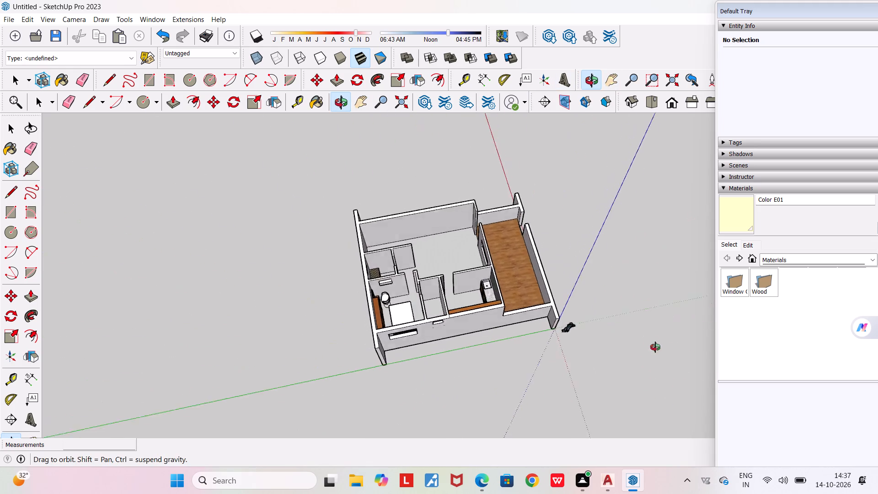
middle_drag(655, 347, 578, 212)
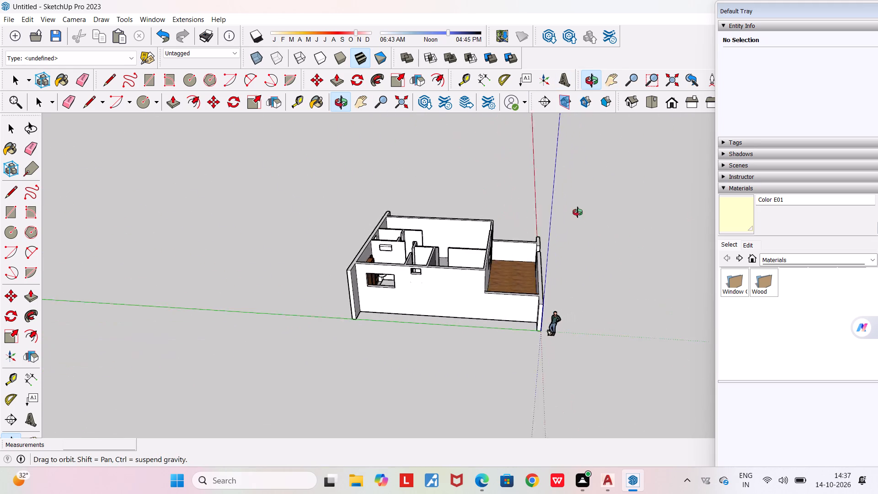
middle_drag(578, 212, 574, 182)
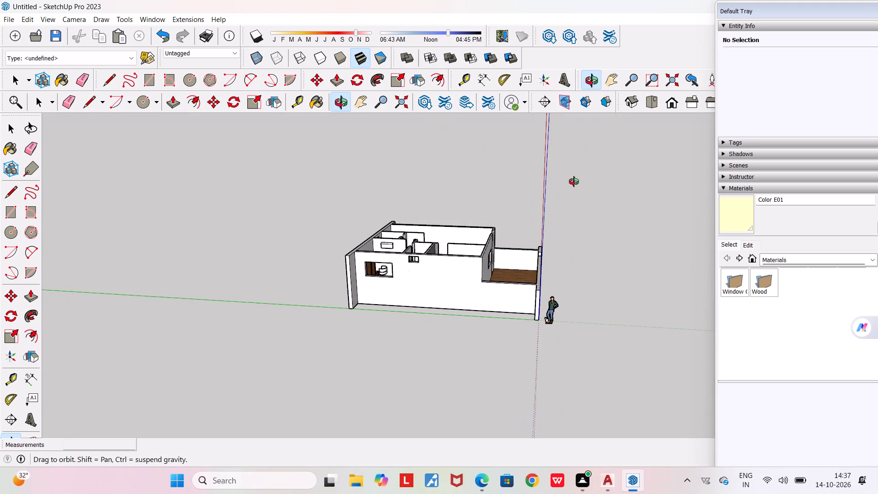
middle_drag(574, 182, 604, 118)
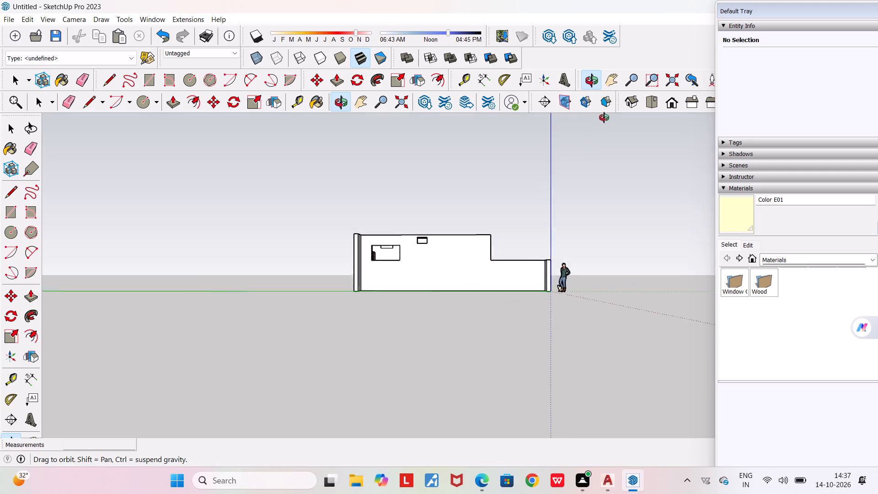
middle_drag(604, 118, 665, 291)
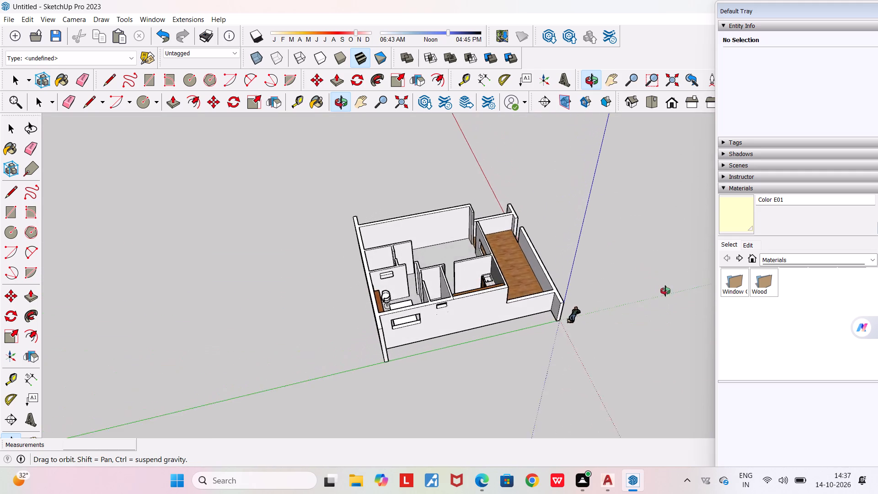
middle_drag(665, 291, 575, 390)
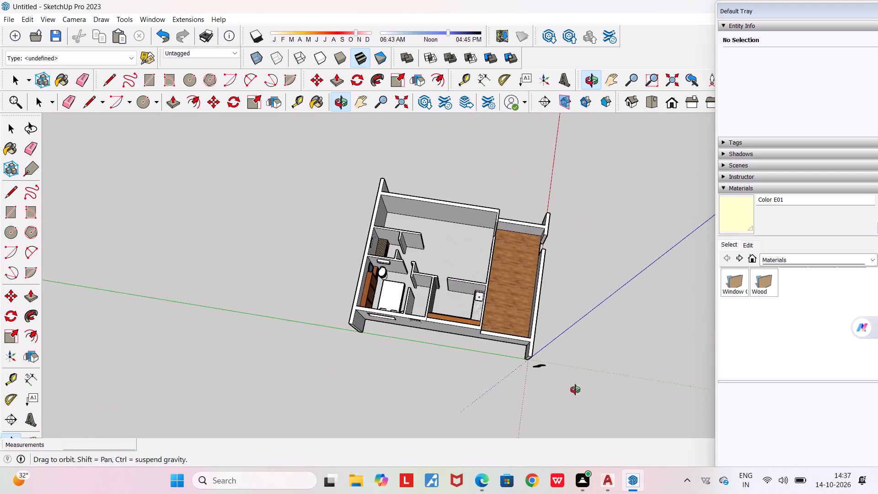
middle_drag(575, 390, 610, 411)
Examine the living room's long outer wall and adjoining floor area at close range.
scroll(434, 223, up, 5)
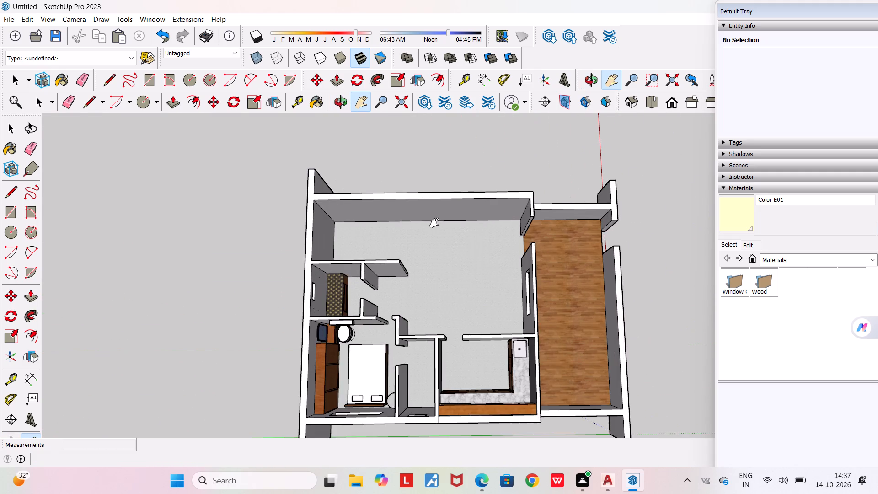
middle_drag(434, 222, 434, 155)
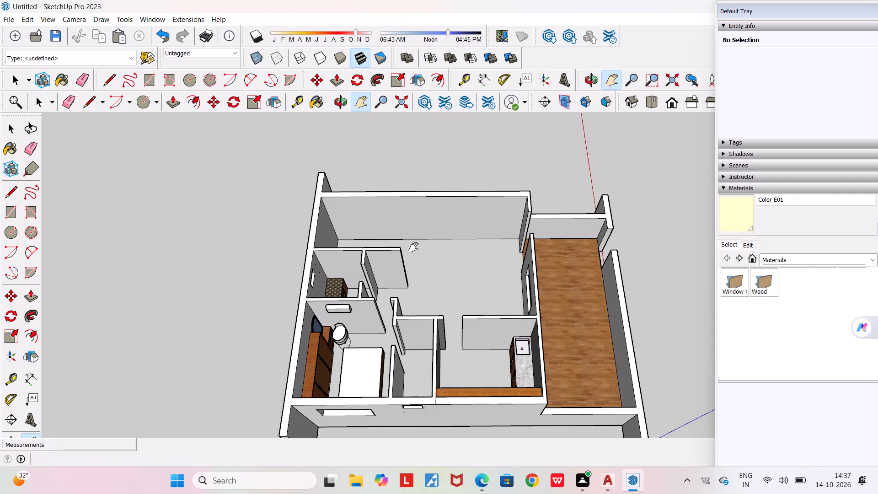
scroll(439, 226, up, 8)
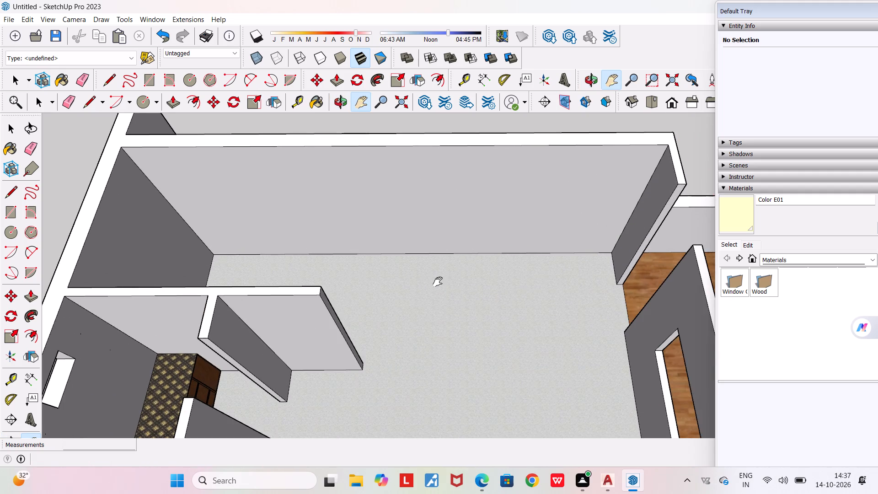
middle_drag(435, 311, 437, 220)
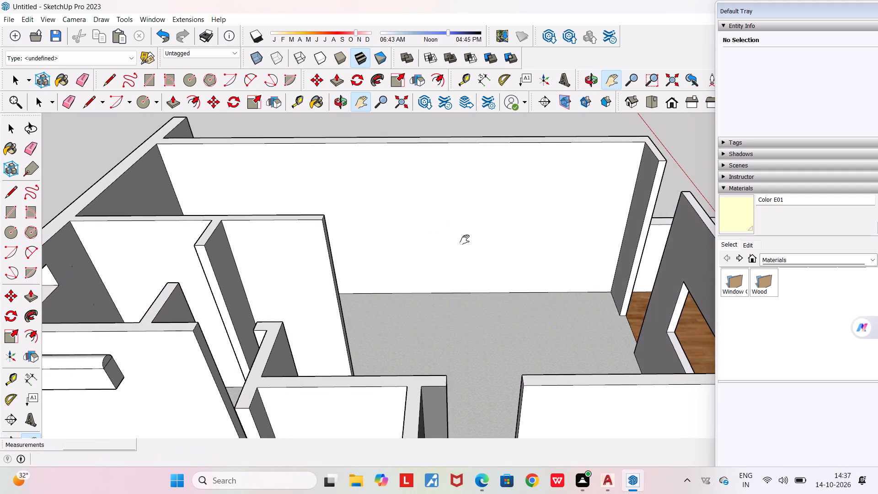
scroll(465, 240, up, 2)
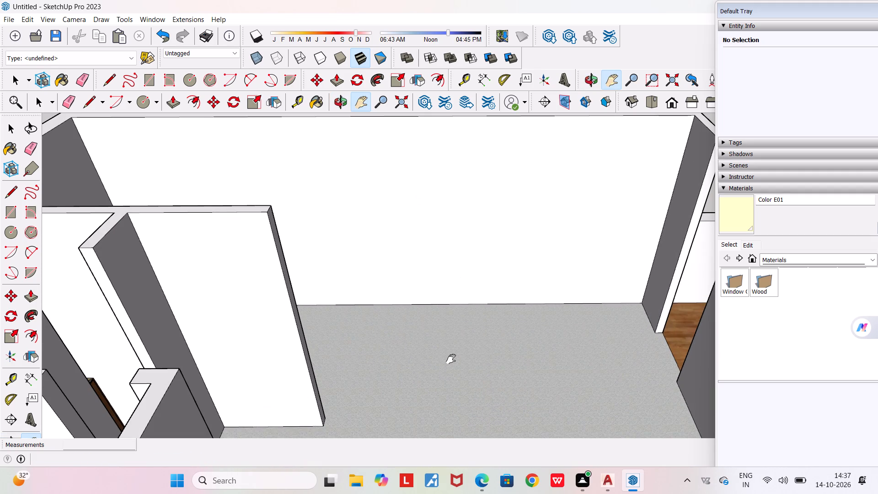
drag(455, 346, 458, 456)
middle_drag(456, 383, 454, 349)
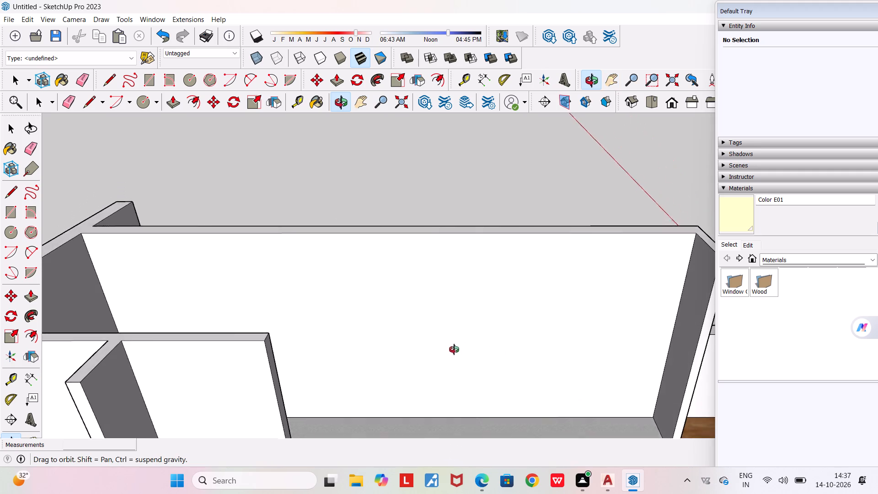
middle_drag(454, 349, 455, 325)
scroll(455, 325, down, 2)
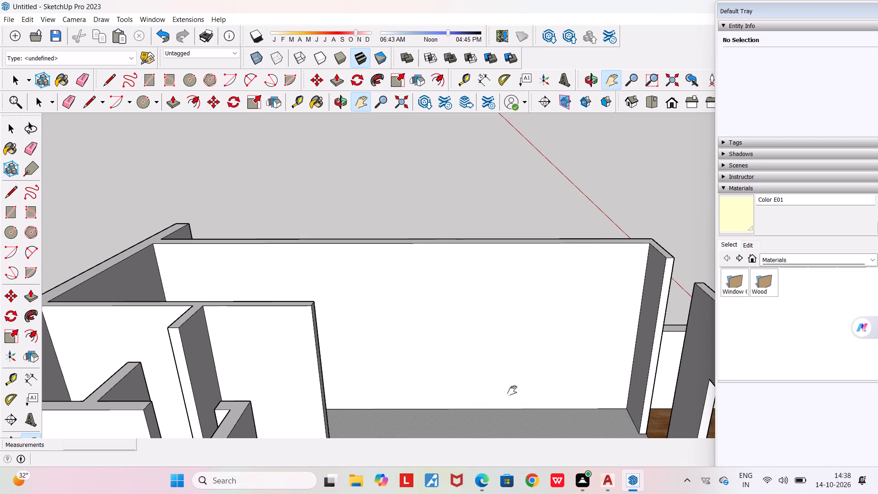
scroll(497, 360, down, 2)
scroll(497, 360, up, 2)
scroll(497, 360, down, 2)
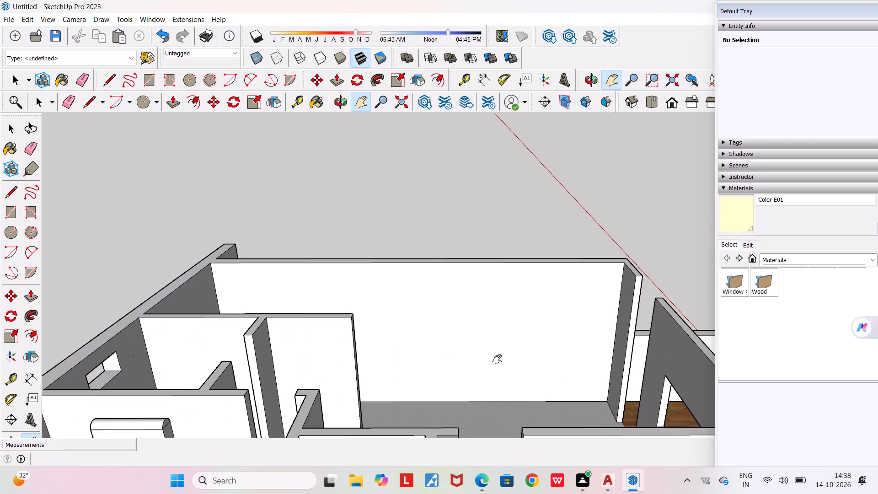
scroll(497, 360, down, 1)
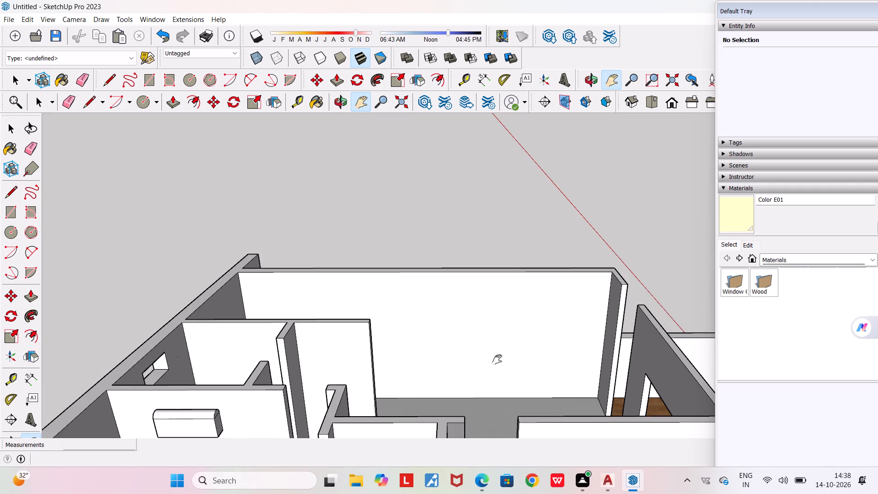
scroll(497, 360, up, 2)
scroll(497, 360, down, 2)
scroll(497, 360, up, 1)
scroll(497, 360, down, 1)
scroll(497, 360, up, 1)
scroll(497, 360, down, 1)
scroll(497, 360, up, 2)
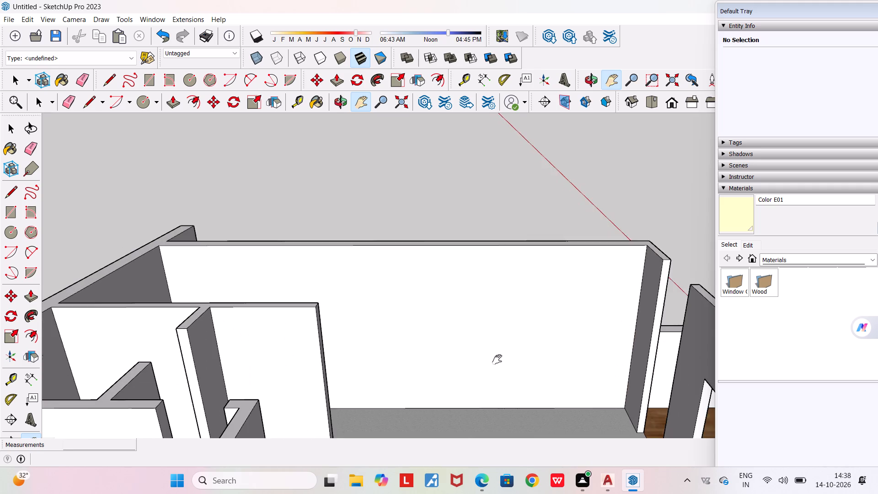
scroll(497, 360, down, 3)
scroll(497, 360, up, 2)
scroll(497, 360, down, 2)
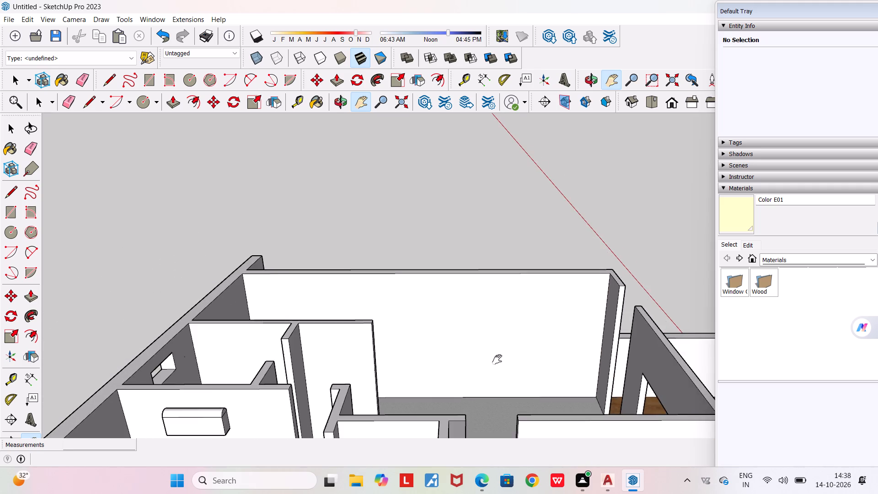
Examine the living room's long blank wall at close range from slightly different angles.
scroll(497, 360, up, 4)
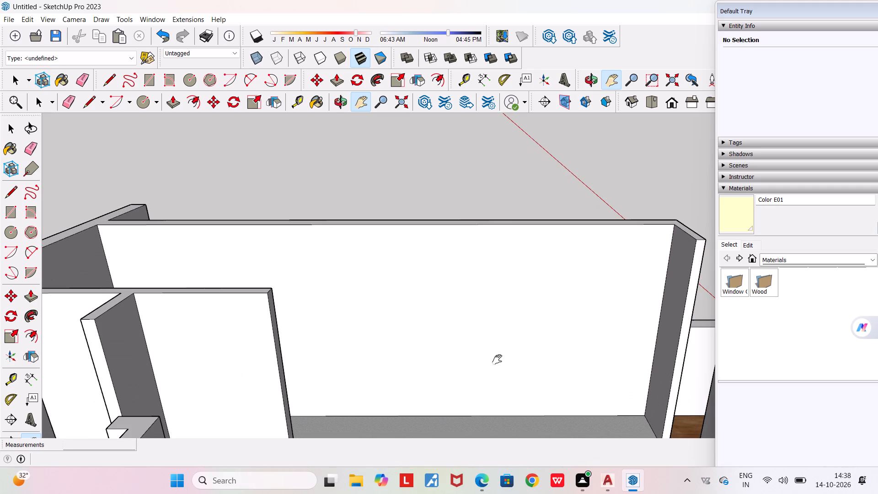
scroll(497, 360, up, 2)
scroll(497, 360, down, 2)
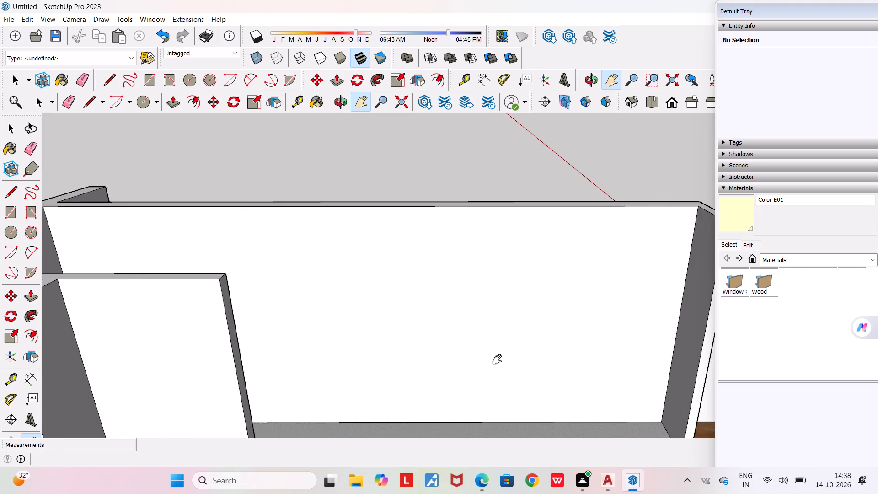
middle_drag(516, 403, 520, 425)
middle_drag(520, 425, 503, 414)
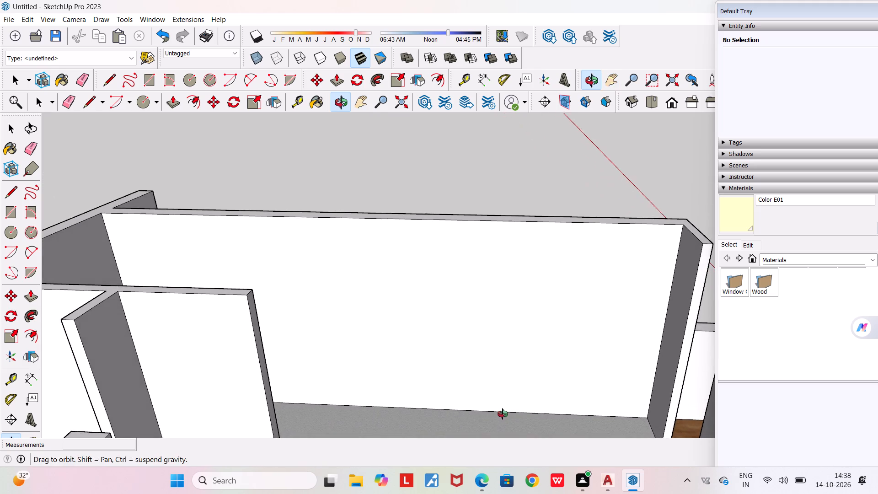
middle_drag(503, 414, 509, 417)
middle_drag(514, 418, 531, 419)
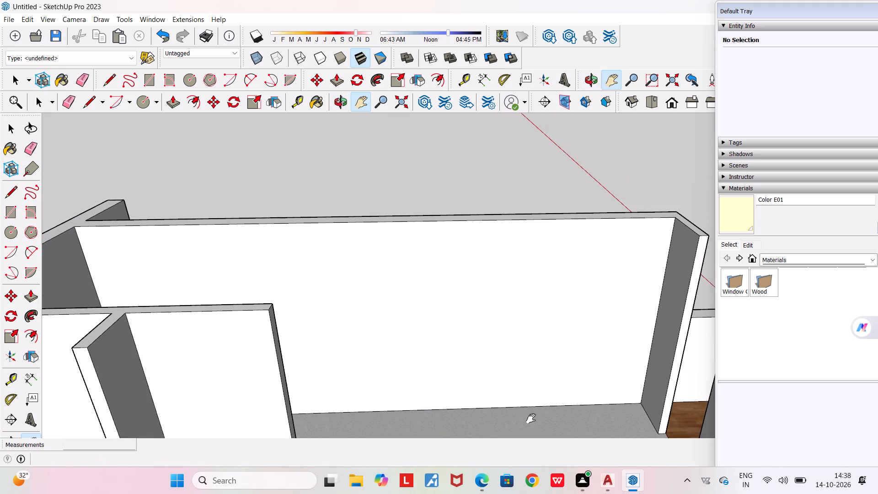
middle_drag(519, 414, 497, 396)
scroll(505, 407, up, 1)
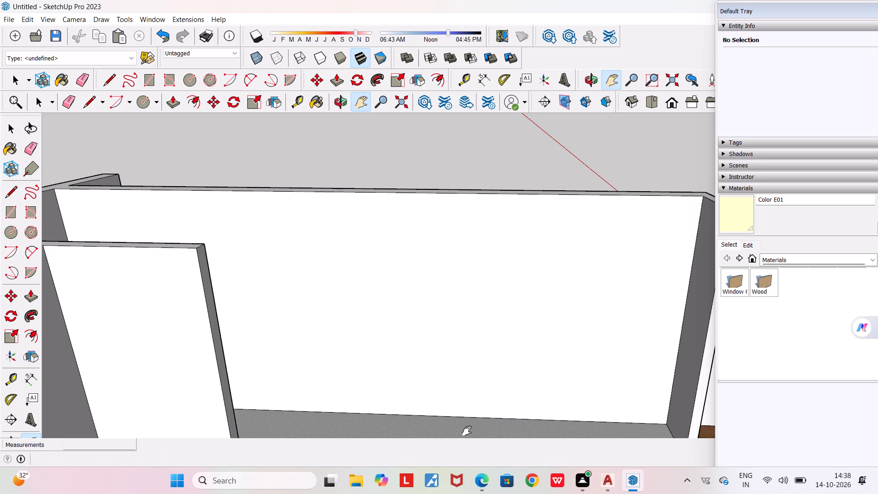
middle_drag(467, 431, 484, 436)
scroll(484, 436, down, 2)
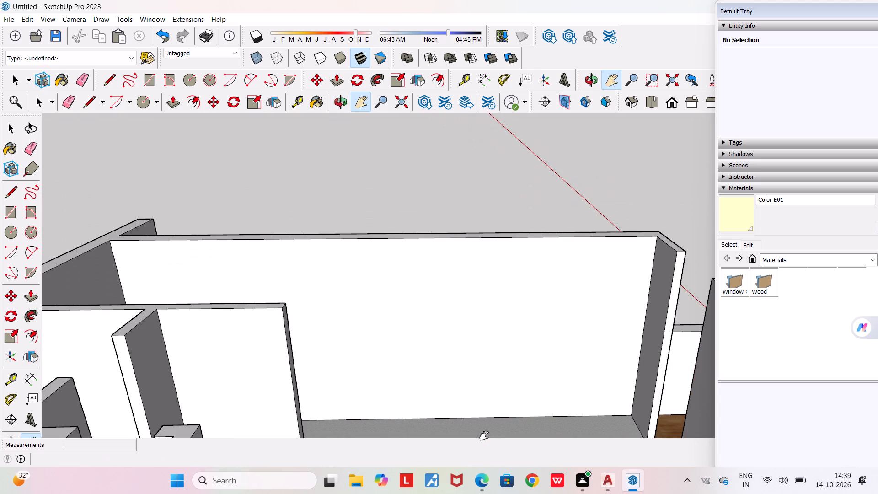
middle_drag(484, 436, 468, 457)
scroll(472, 412, up, 2)
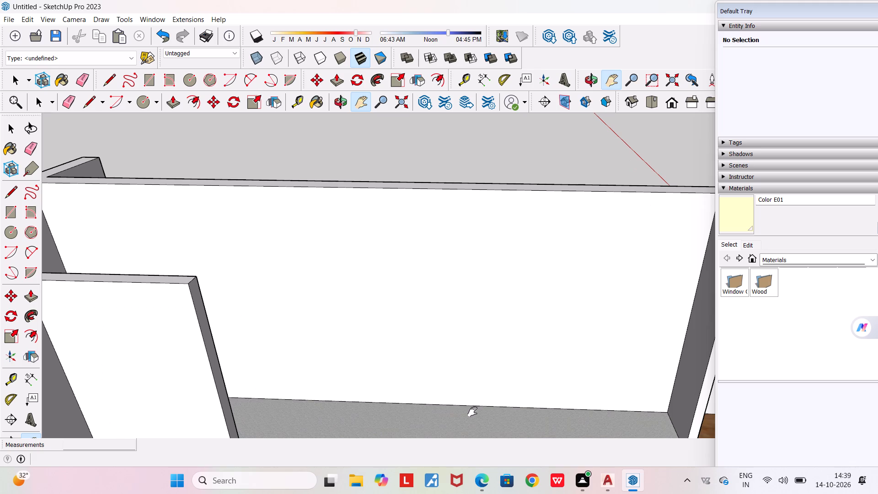
scroll(480, 398, down, 2)
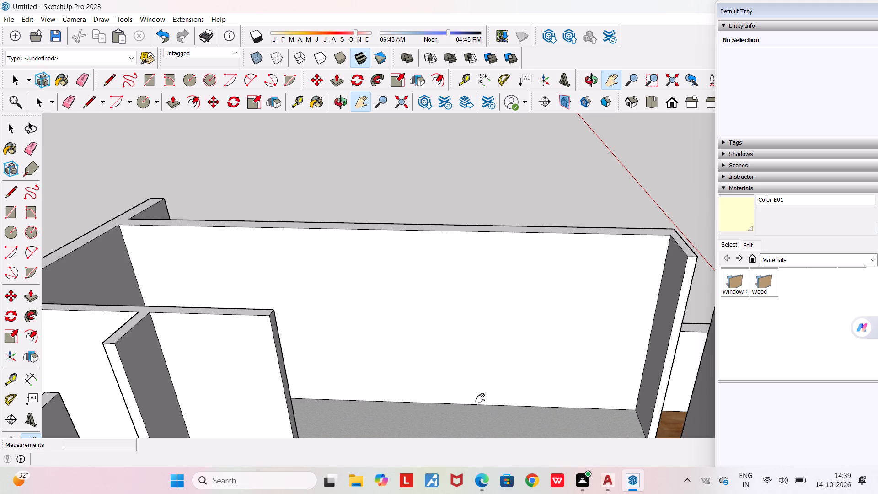
Examine the living room's long wall together with its floor, end wall and neighbouring partitions from raised angles.
scroll(480, 398, down, 5)
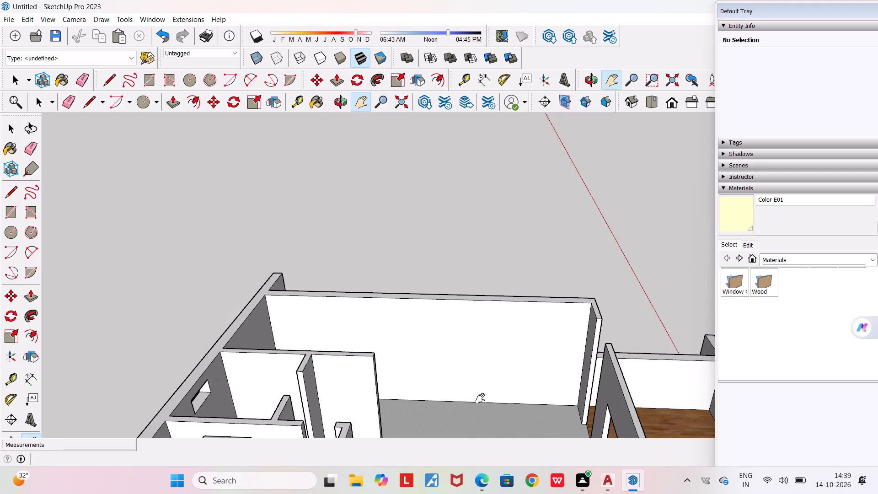
scroll(480, 398, up, 8)
middle_drag(480, 398, 491, 438)
scroll(491, 438, down, 7)
middle_click(484, 420)
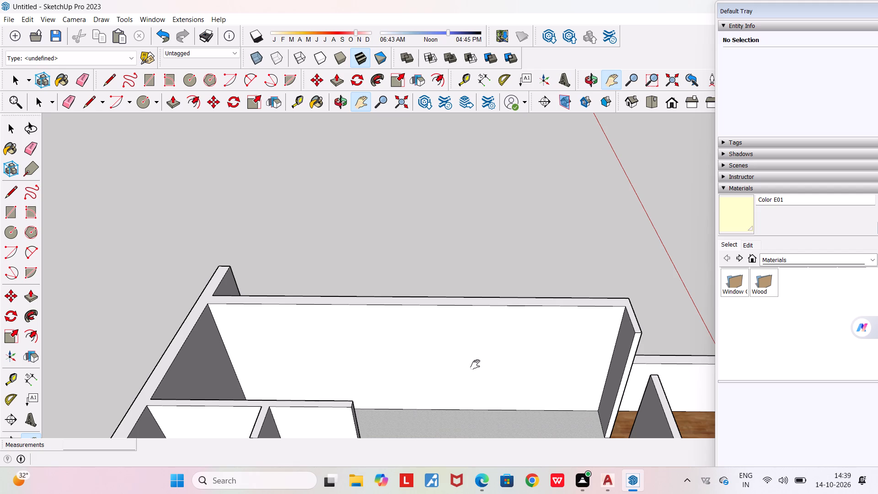
drag(451, 402, 453, 385)
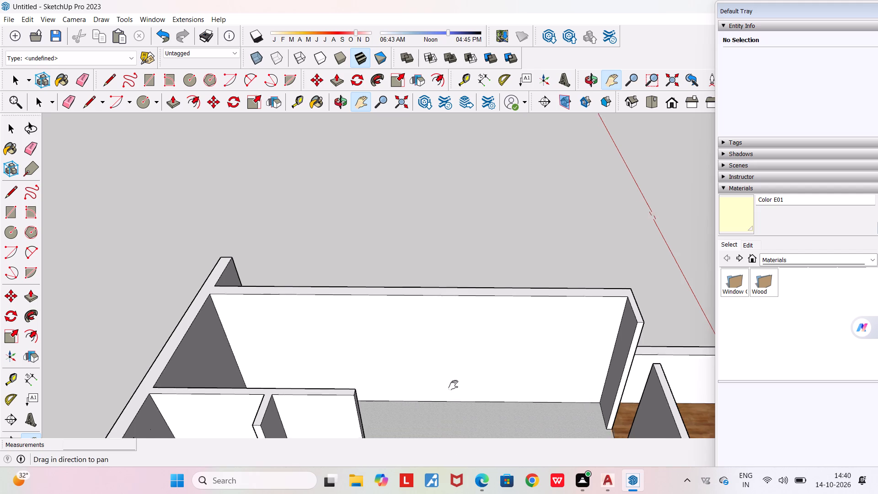
drag(453, 385, 438, 292)
scroll(438, 292, up, 1)
drag(424, 322, 425, 355)
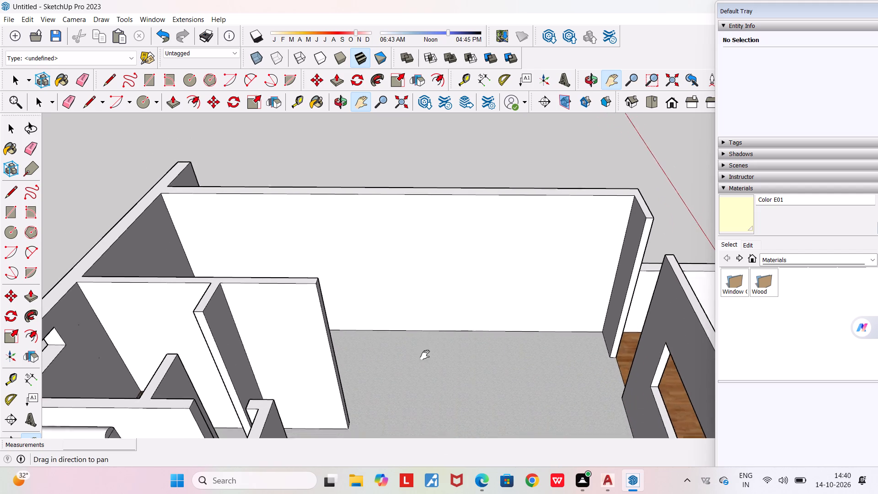
drag(425, 355, 425, 358)
scroll(457, 302, up, 3)
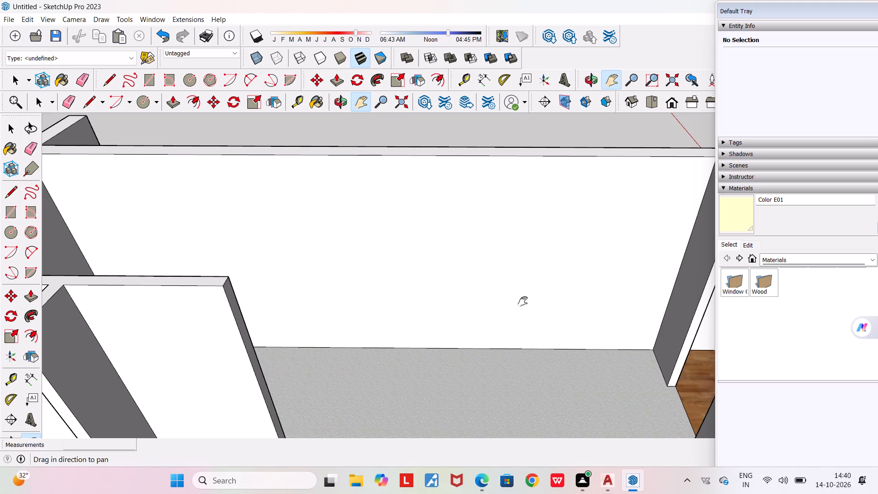
middle_drag(540, 299, 523, 296)
scroll(523, 296, down, 3)
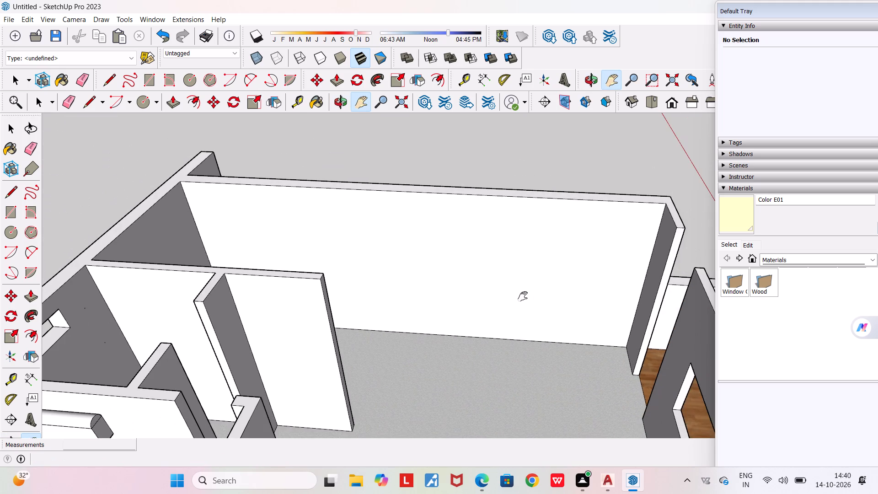
middle_drag(524, 296, 527, 292)
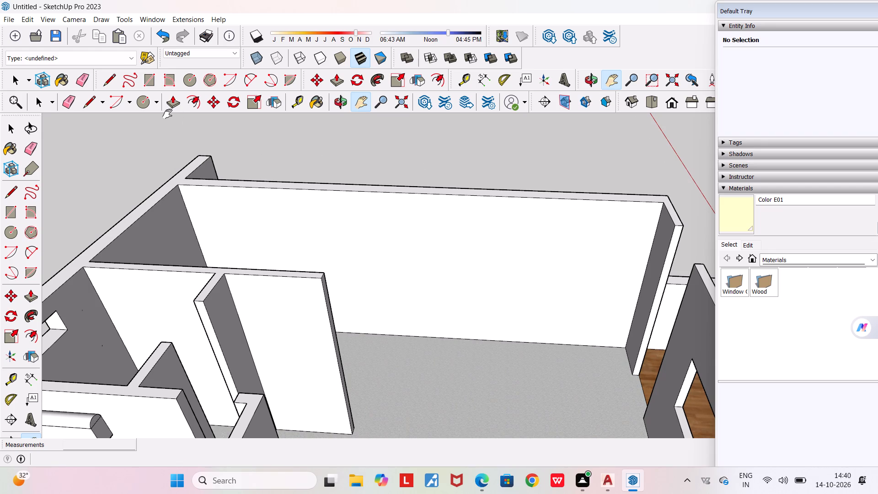
Place two vertical guides on the living room's long wall, 3' from the end near the wood floor and 10' beyond that.
click(300, 102)
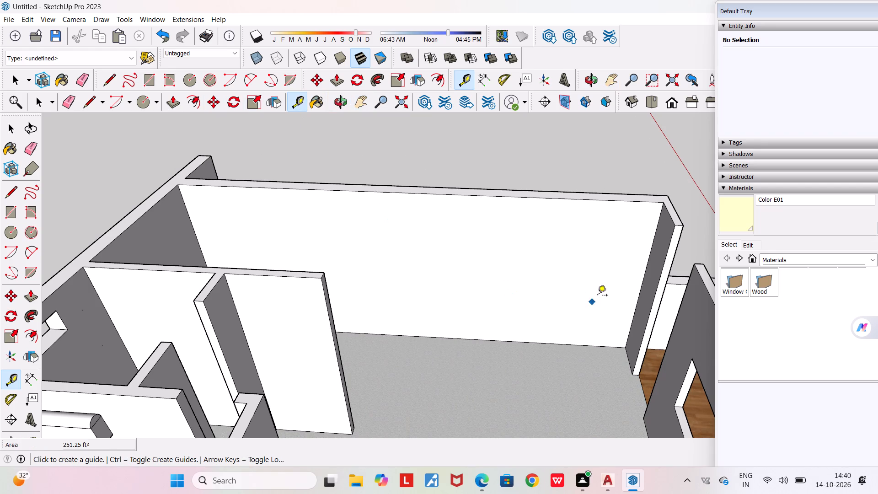
click(642, 284)
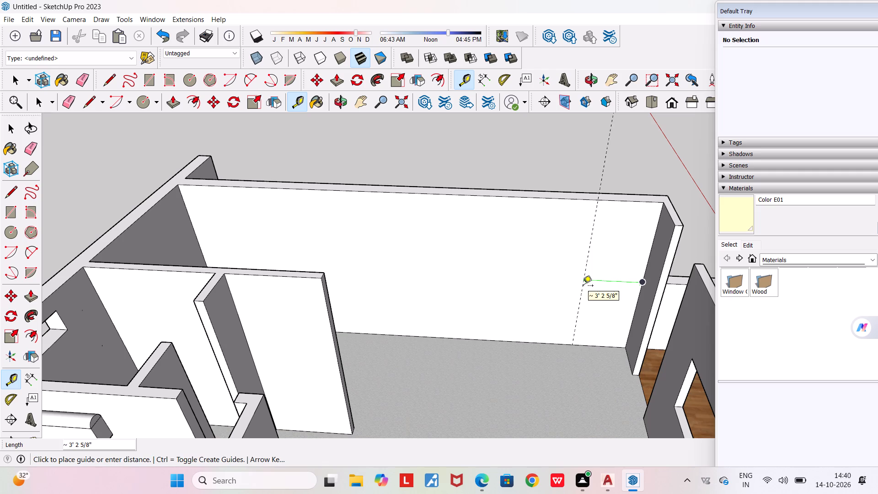
text(3')
key(Return)
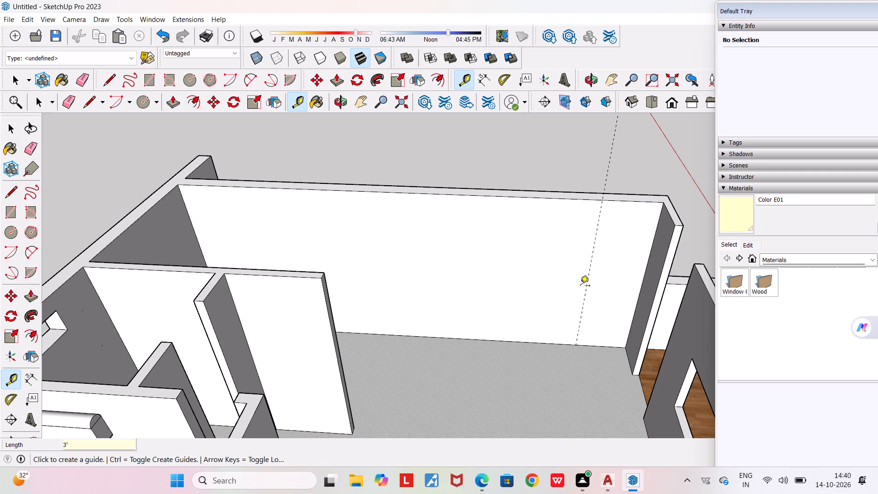
click(594, 261)
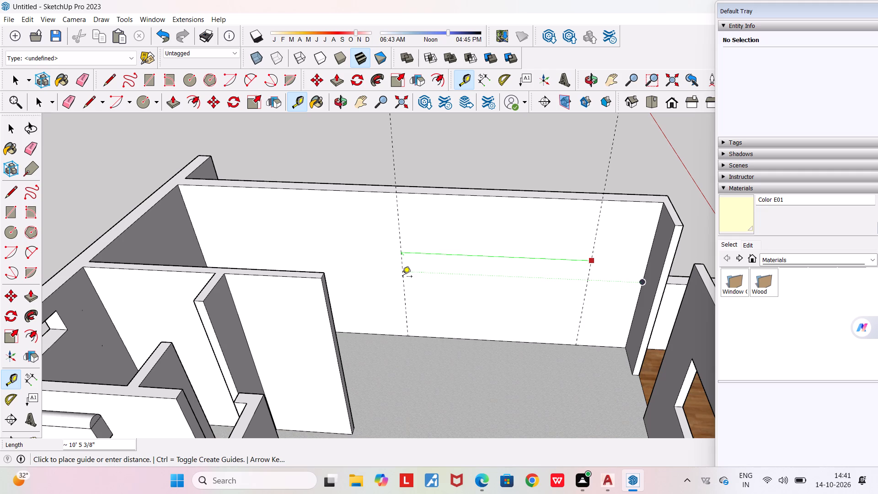
text(10')
key(Return)
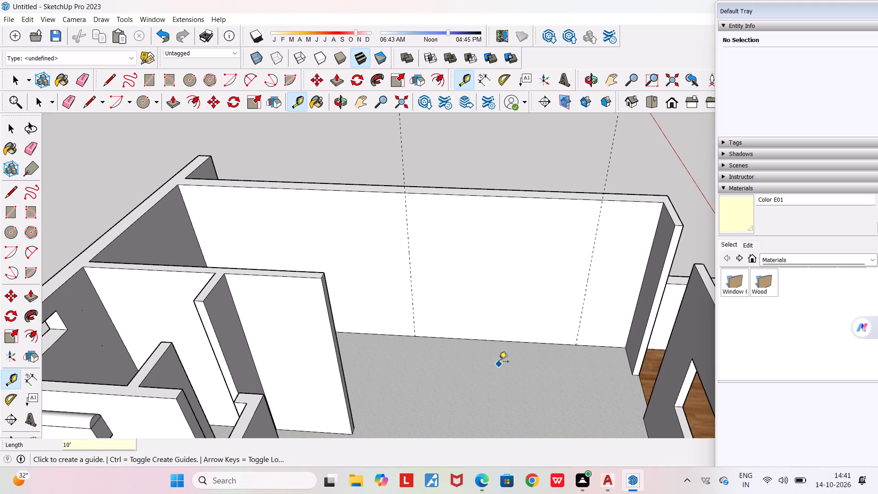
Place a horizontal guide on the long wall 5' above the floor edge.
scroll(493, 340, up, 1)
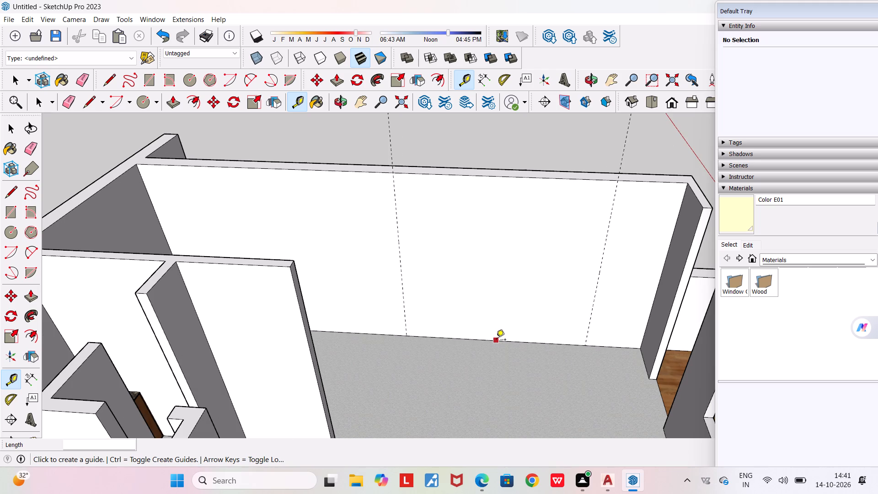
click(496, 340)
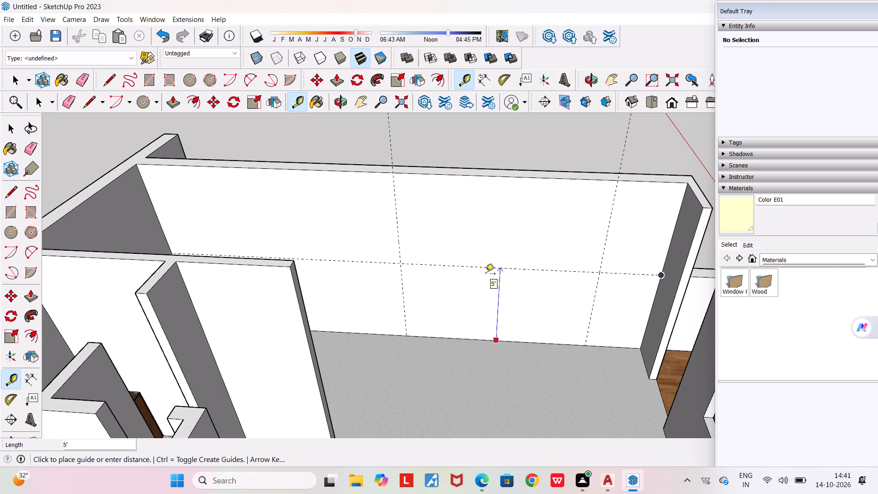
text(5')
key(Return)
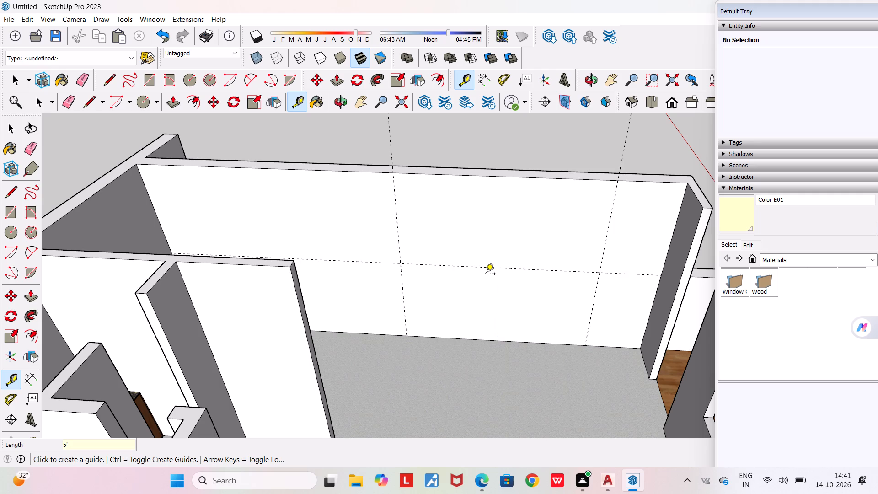
Place a horizontal guide on the long wall 4' above the floor edge.
scroll(460, 231, up, 1)
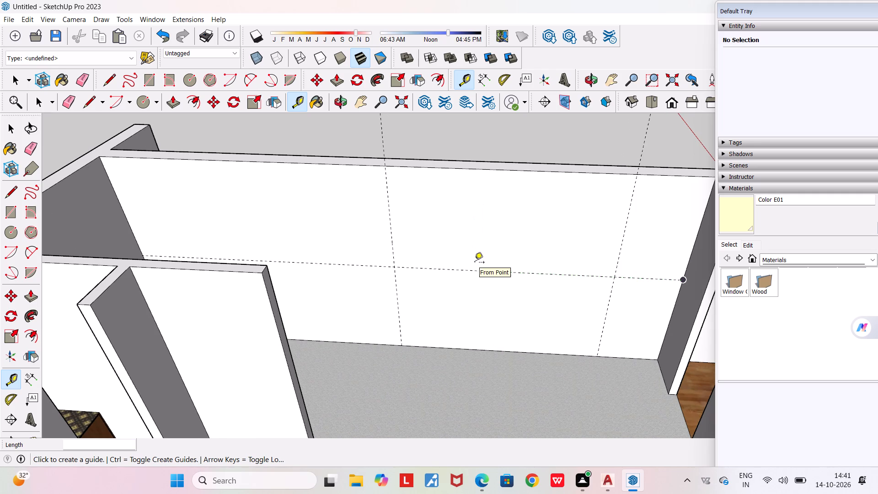
click(501, 352)
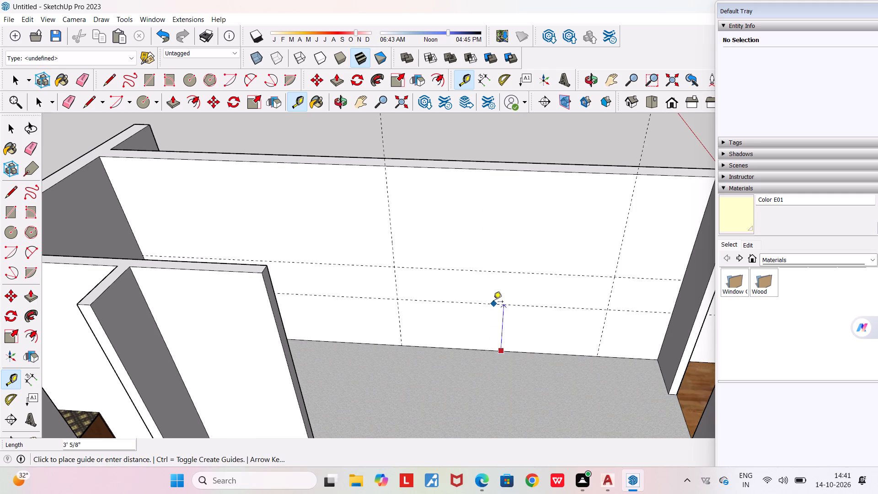
text(4')
key(Return)
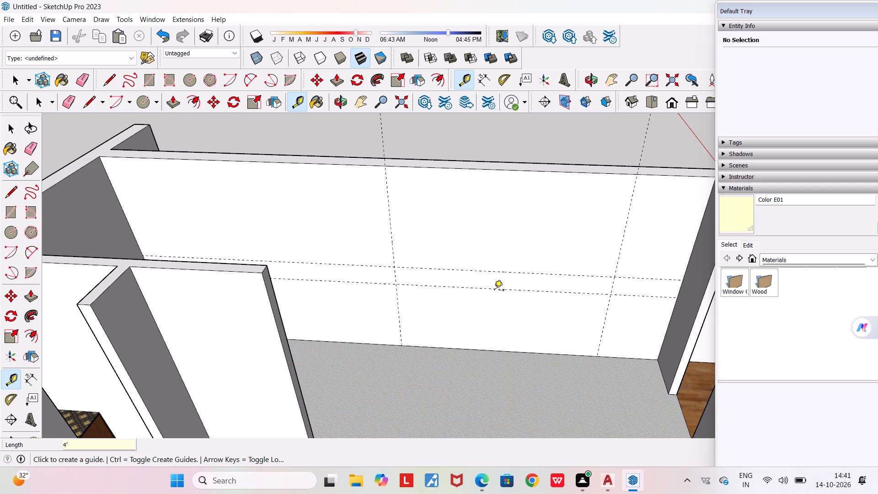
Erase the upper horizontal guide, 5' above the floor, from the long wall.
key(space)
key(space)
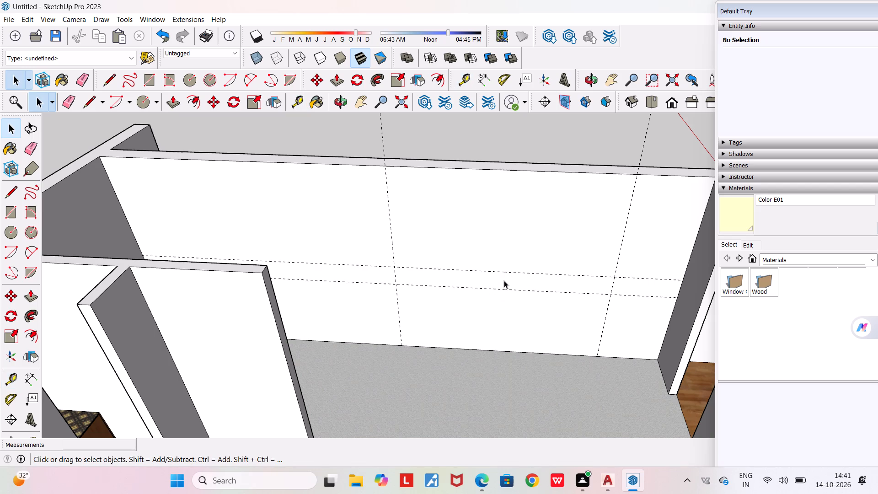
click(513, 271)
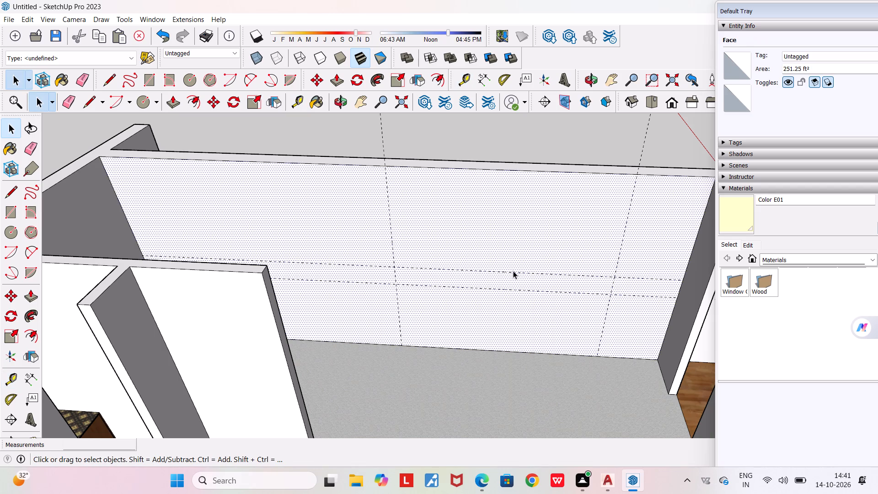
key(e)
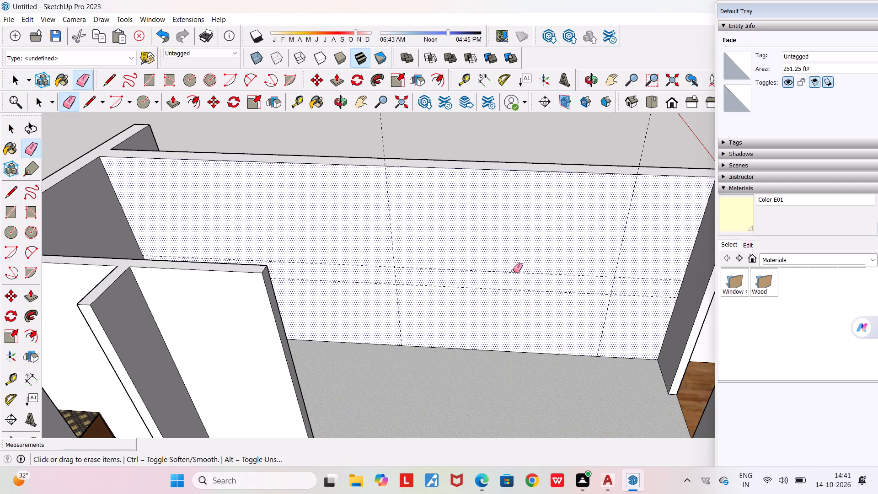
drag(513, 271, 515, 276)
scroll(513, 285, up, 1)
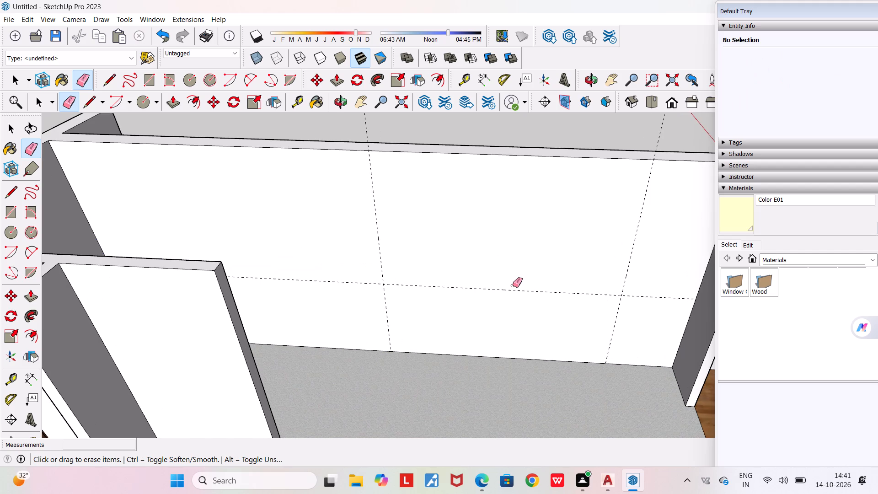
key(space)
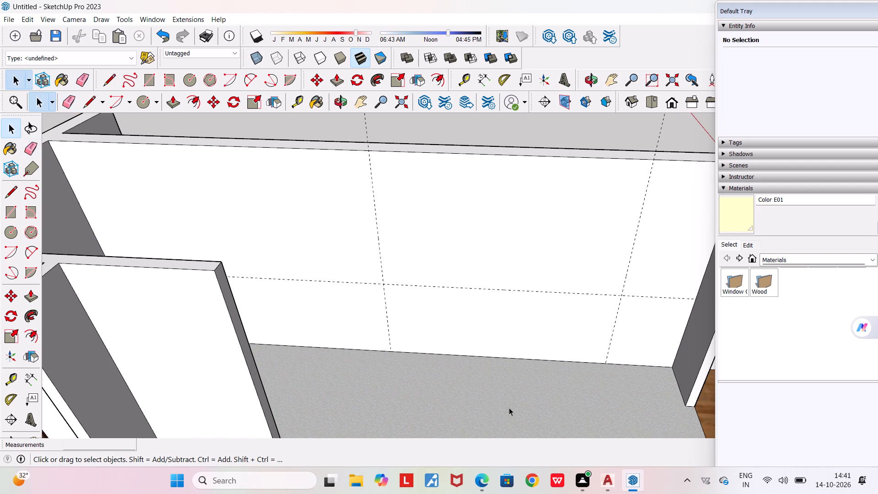
Place a vertical guide 1' inward from the vertical guide farther from the wood floor, towards the other vertical guide.
scroll(499, 390, down, 2)
scroll(499, 390, up, 2)
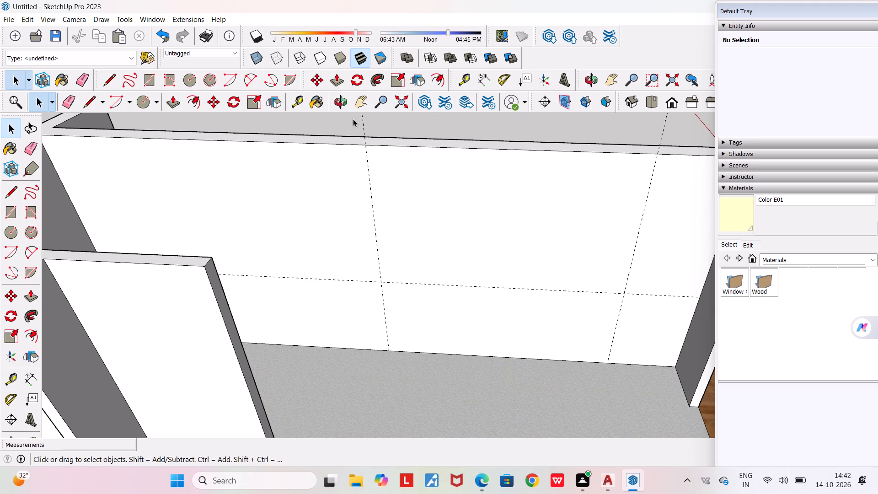
click(300, 105)
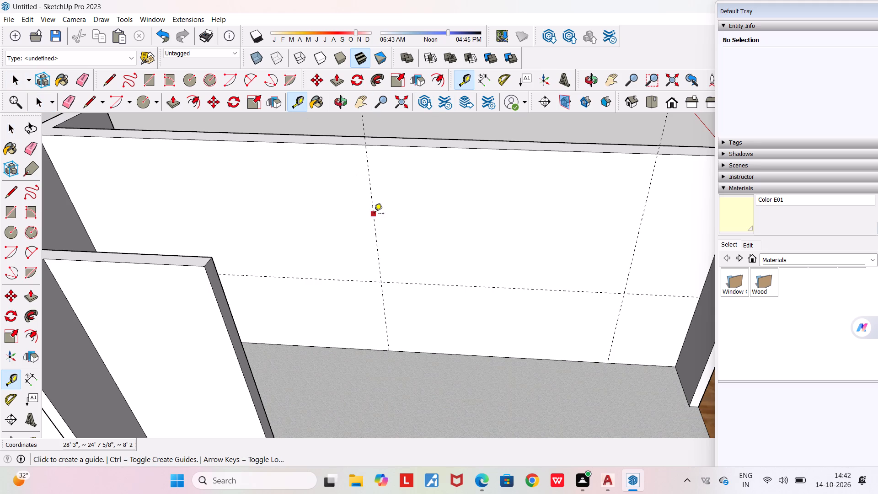
click(374, 214)
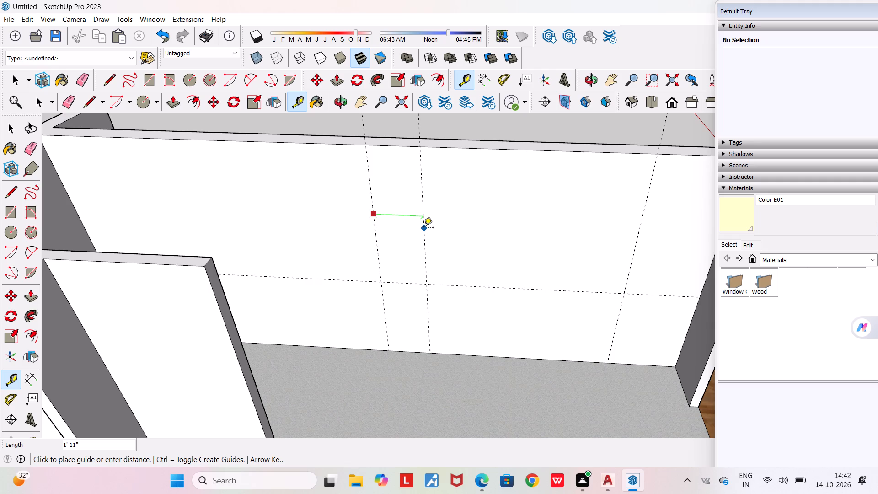
text(1')
key(Return)
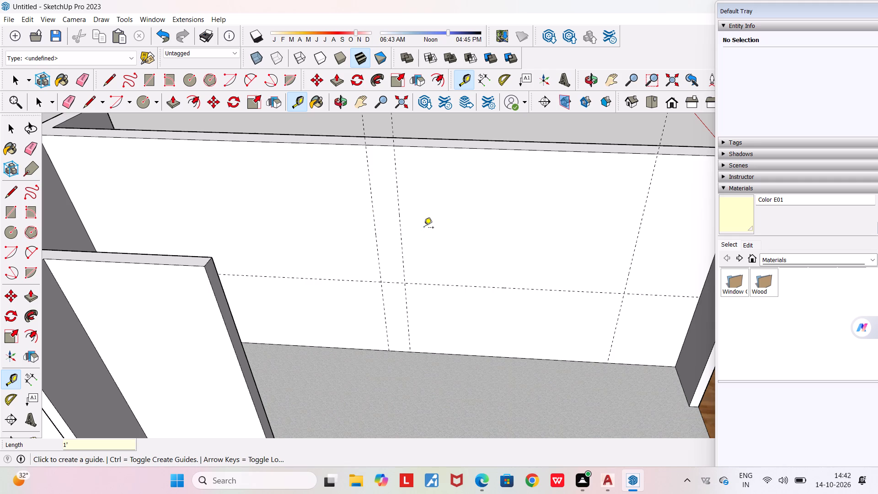
Replace the last guide with a vertical guide 1.5' inward from the outer vertical guide farther from the wood floor.
key(ctrl+z)
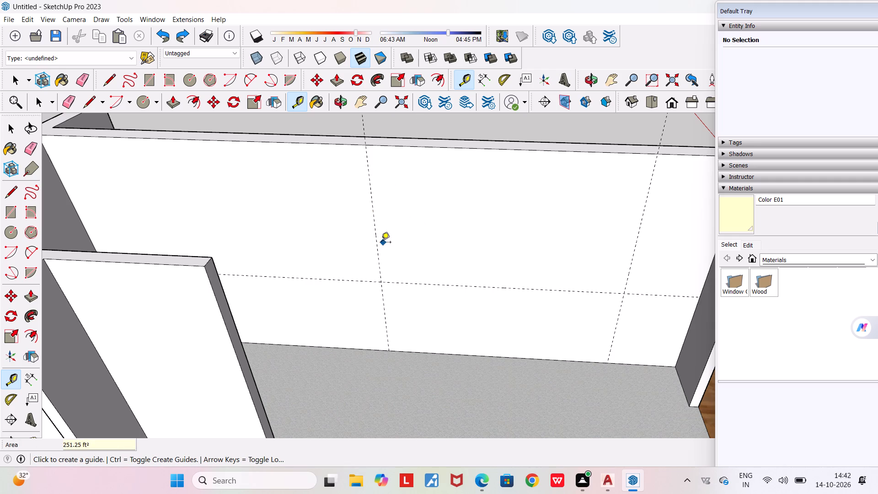
click(378, 242)
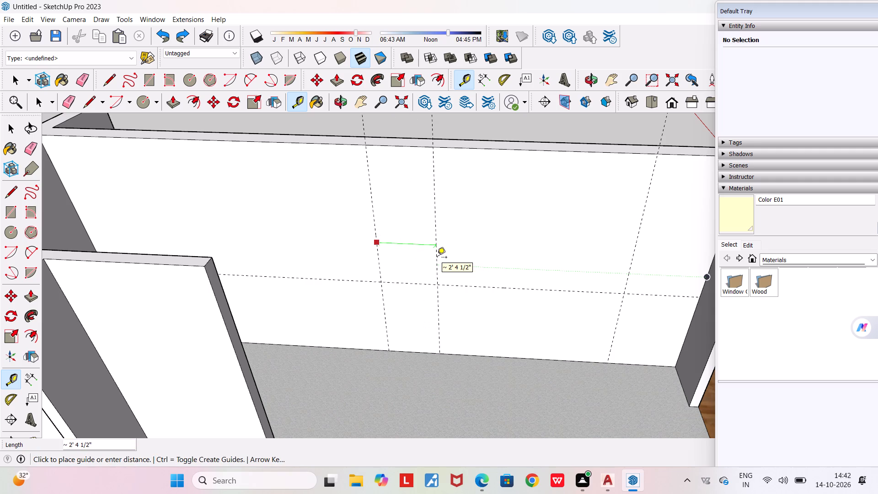
text(1.5')
key(Return)
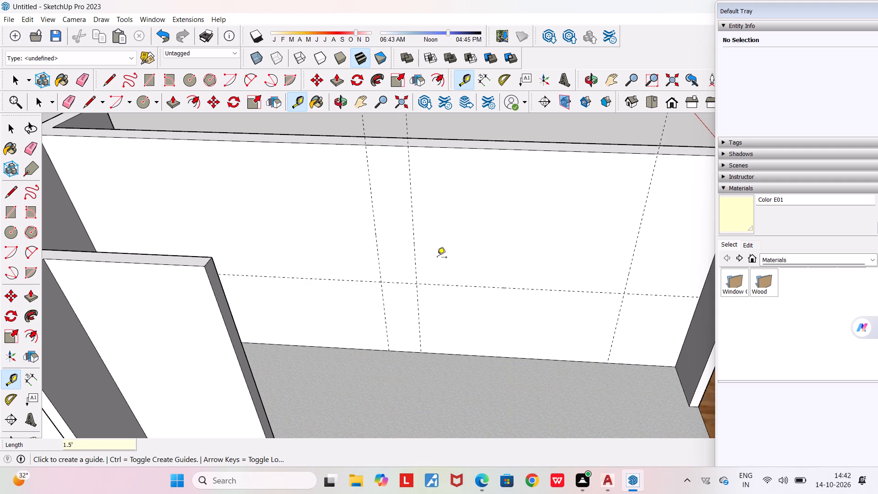
Place a vertical guide 1.5' inward from the outer vertical guide nearer the wood floor.
click(639, 231)
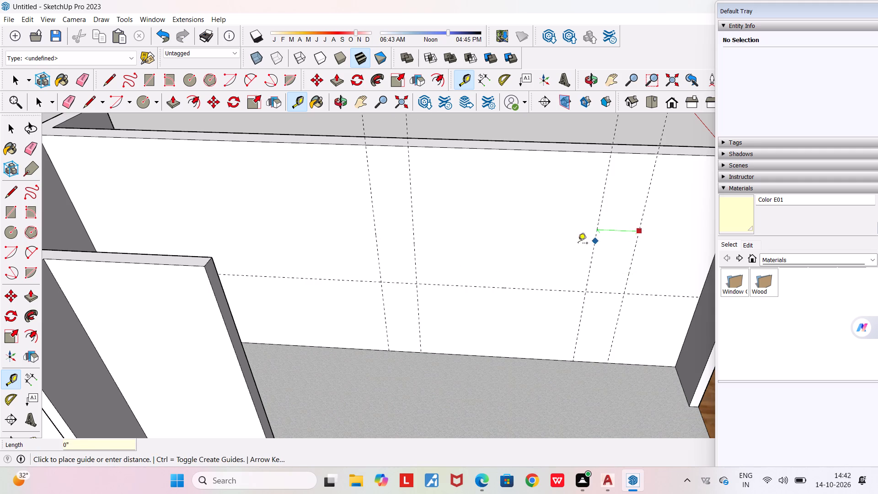
key(1)
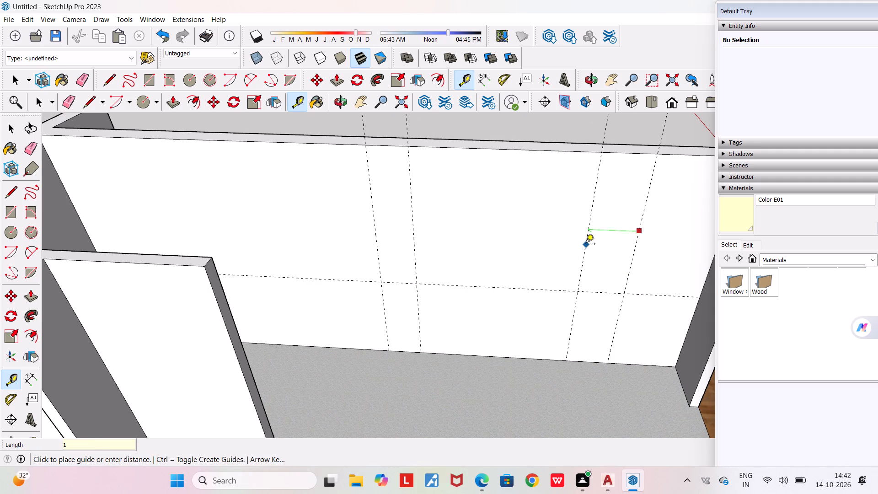
text(.5')
key(Return)
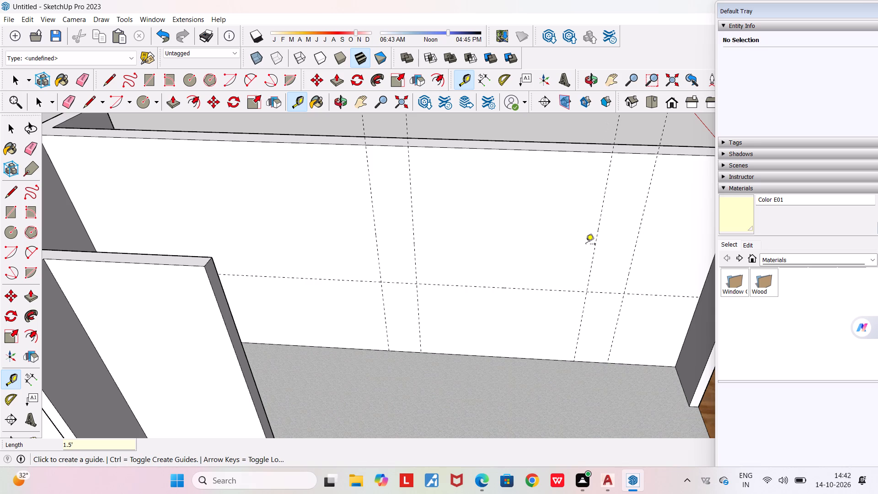
Place a horizontal guide on the long wall 2' below the existing horizontal guide.
scroll(464, 298, up, 1)
scroll(464, 298, down, 1)
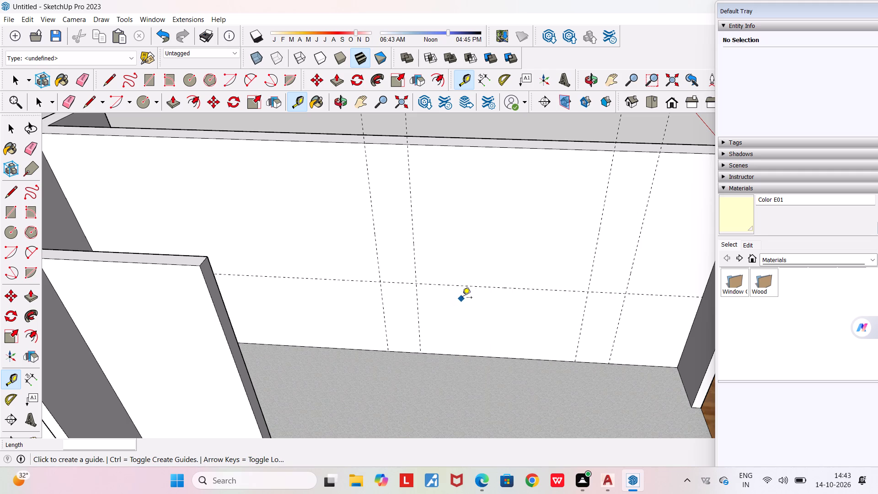
click(505, 290)
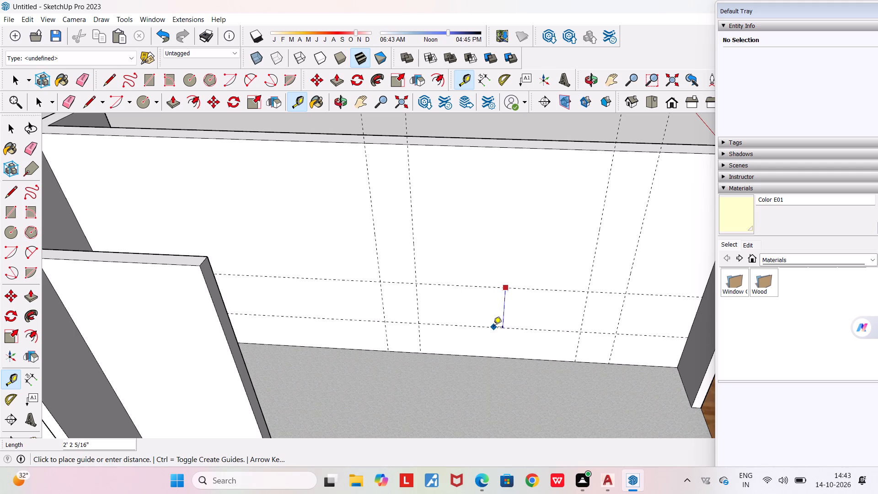
text(2')
key(Return)
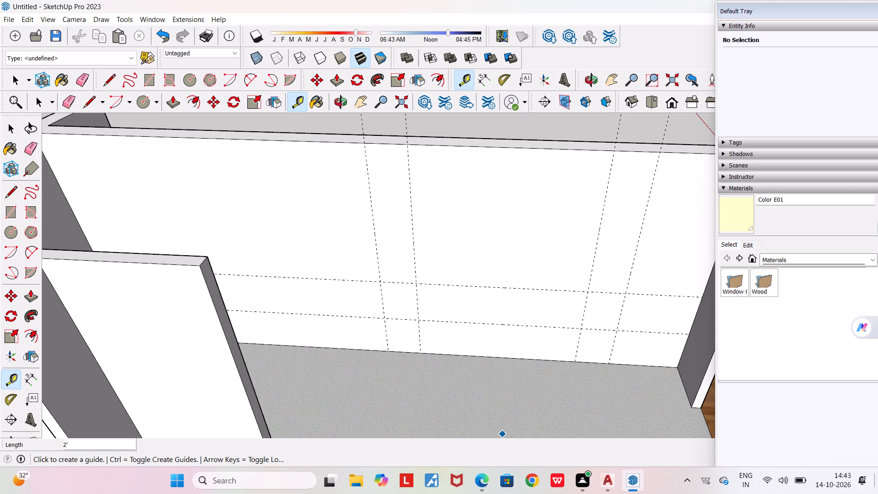
key(space)
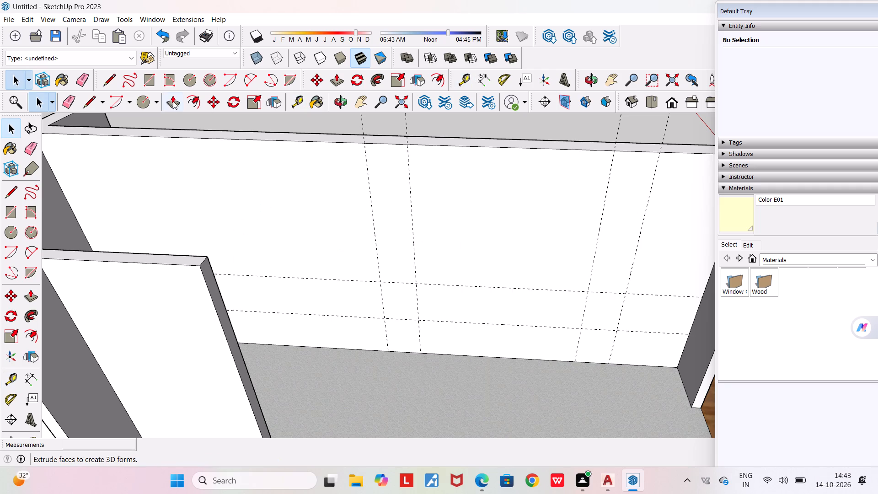
Draw a 10' by 4' rectangle on the long wall between the outer vertical guides, from the upper horizontal guide to the floor edge.
click(152, 81)
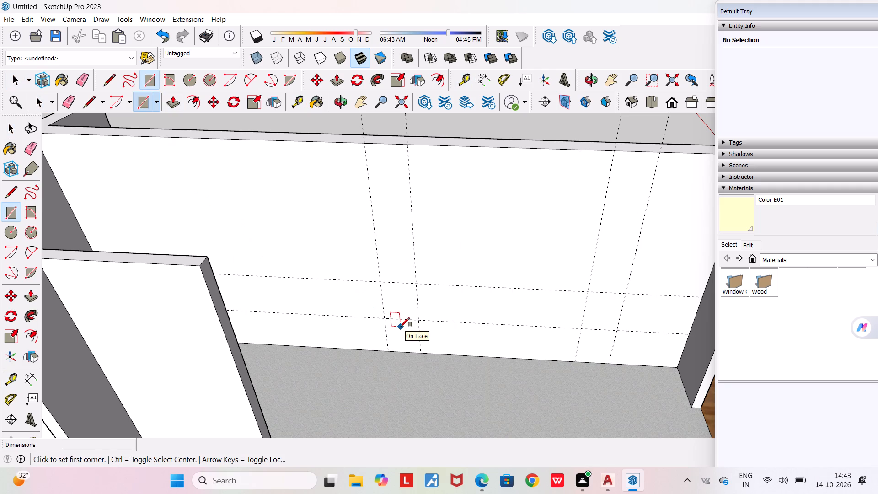
scroll(401, 327, up, 1)
click(380, 277)
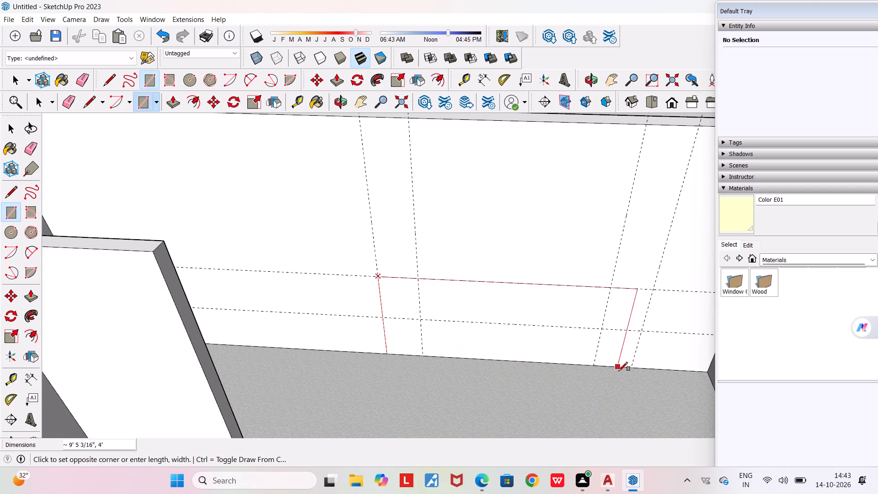
click(634, 367)
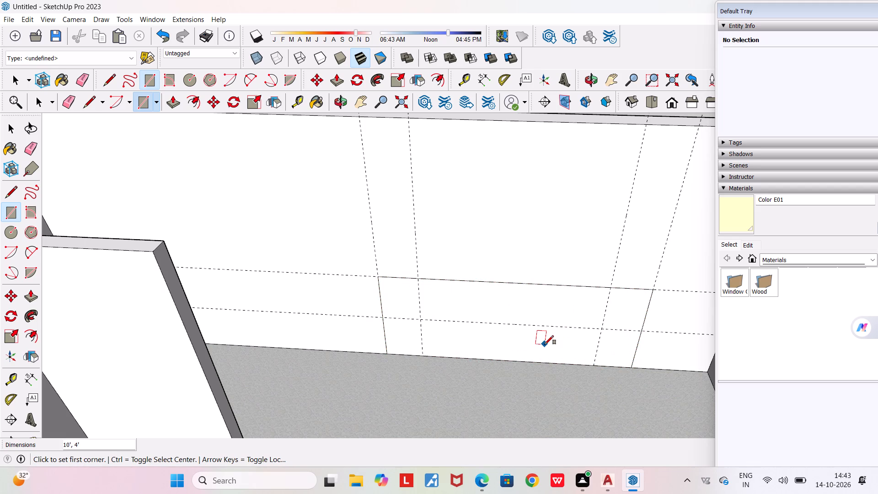
Draw a 1'6" by 6' rectangle between each pair of vertical guides, from the wall's top edge to the 10' by 4' rectangle.
scroll(545, 344, down, 3)
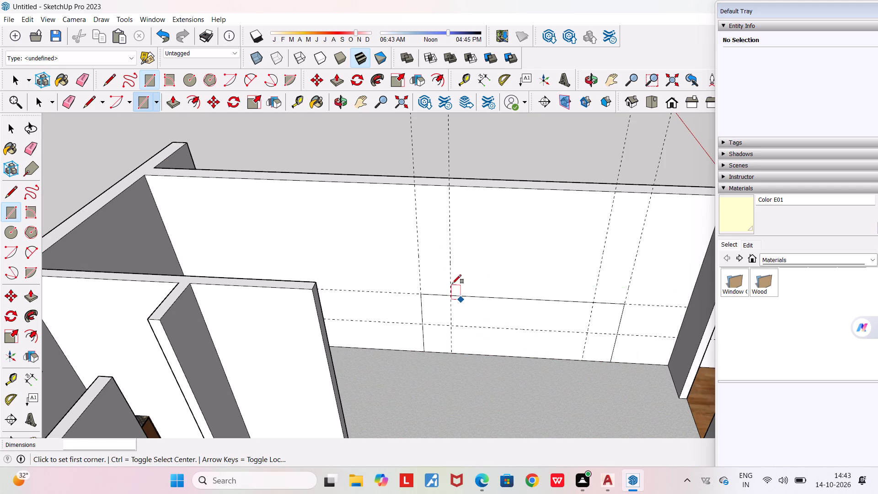
click(416, 186)
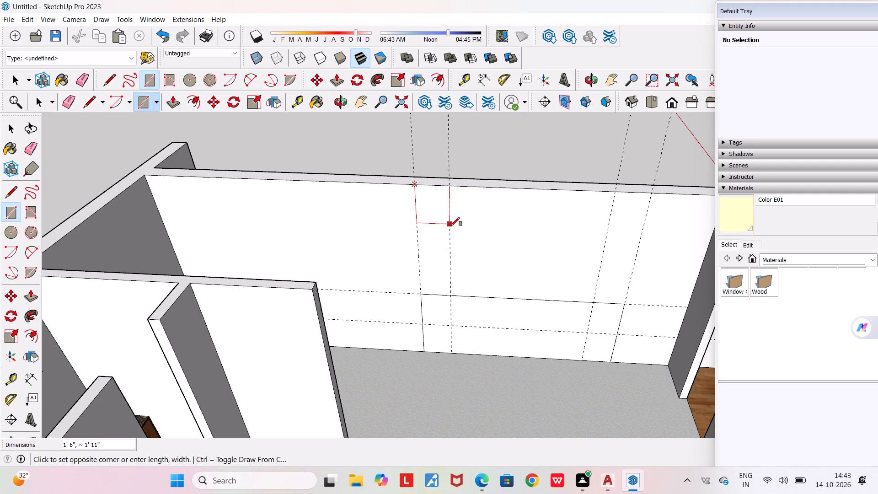
click(451, 297)
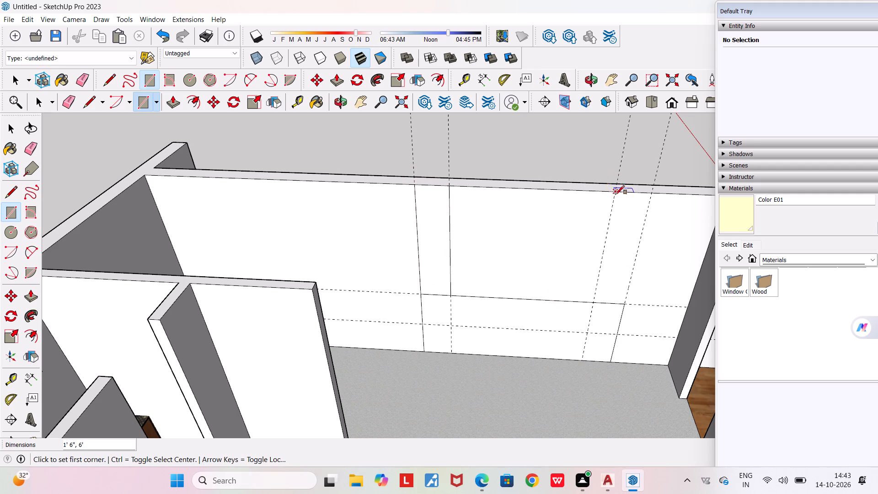
scroll(616, 193, up, 4)
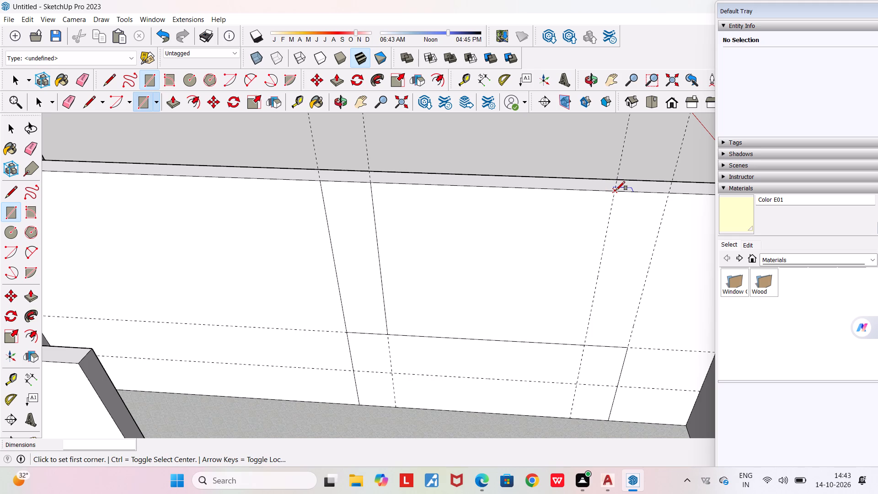
click(616, 190)
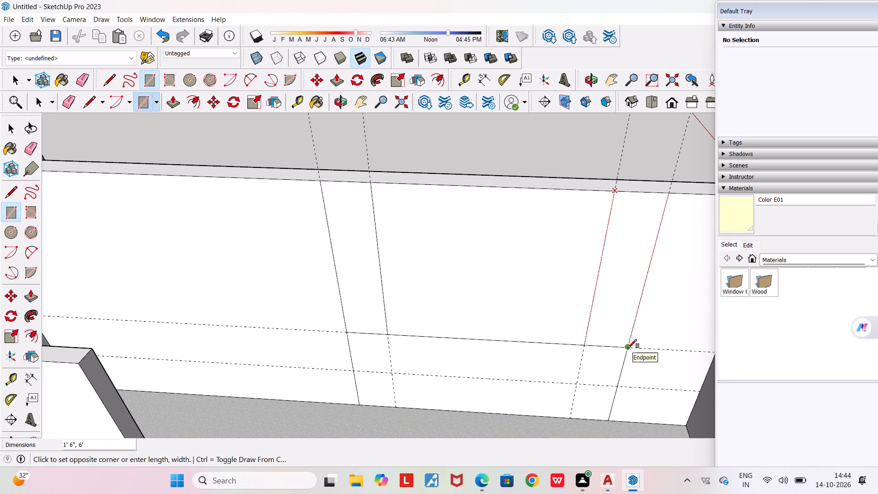
click(628, 348)
Draw 4' vertical lines along both inner guides, from the lower corners of the tall rectangles to the floor edge.
scroll(625, 348, down, 2)
scroll(457, 385, up, 2)
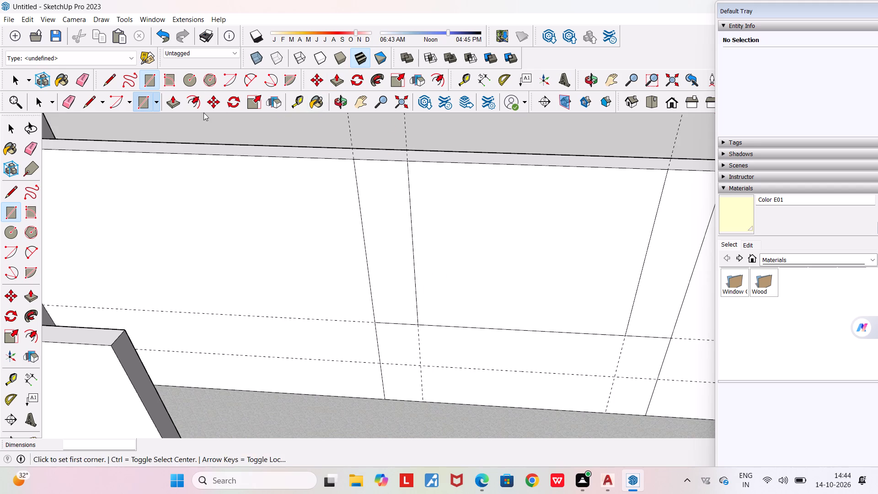
click(114, 80)
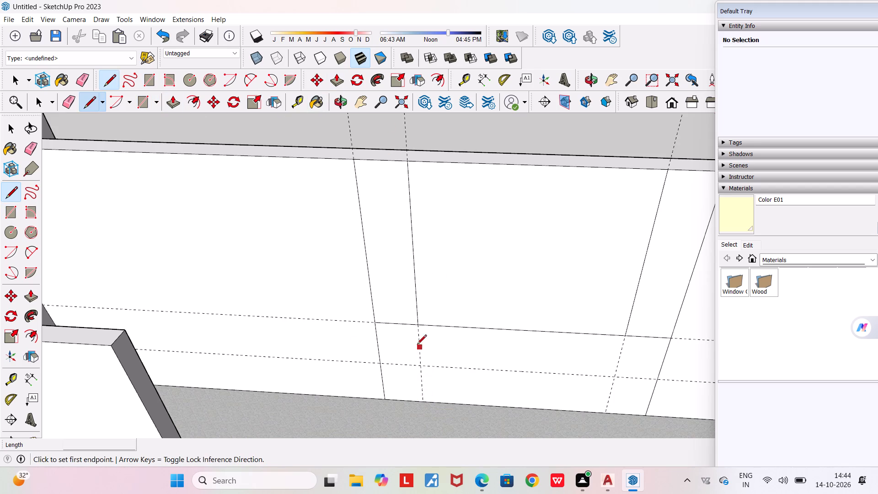
click(418, 326)
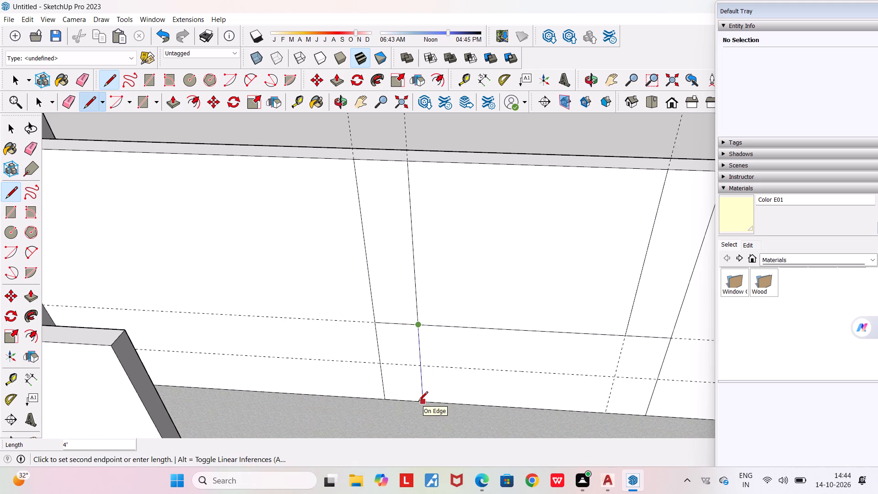
click(422, 403)
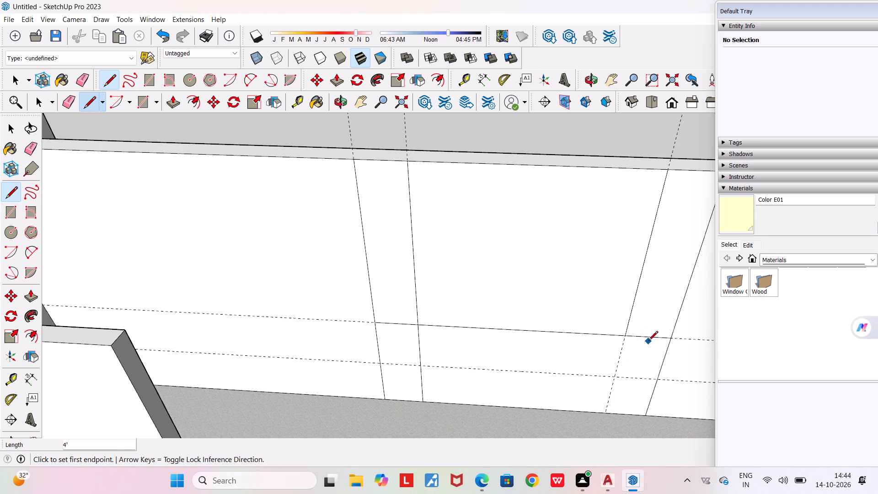
click(626, 338)
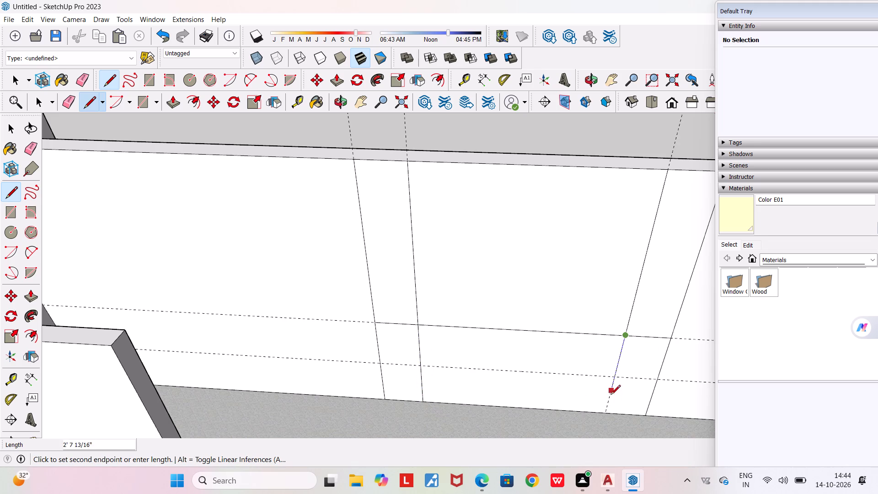
click(610, 409)
Draw a 7' horizontal line along the lower horizontal guide between the two inner vertical lines.
click(421, 367)
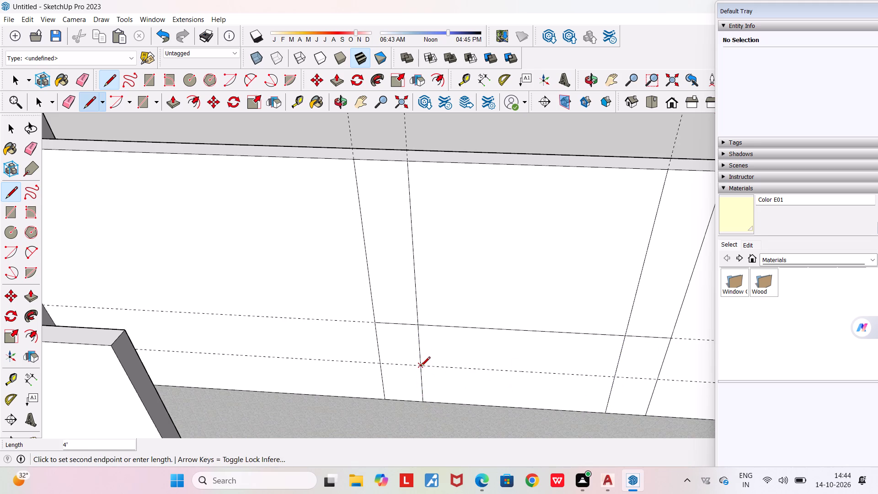
click(615, 375)
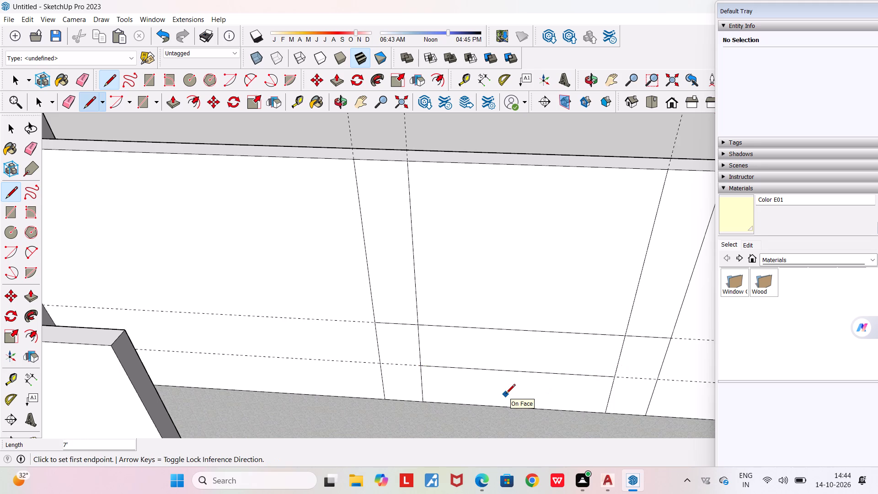
key(space)
Erase all four vertical guides and both horizontal guides from the long wall.
scroll(468, 392, down, 3)
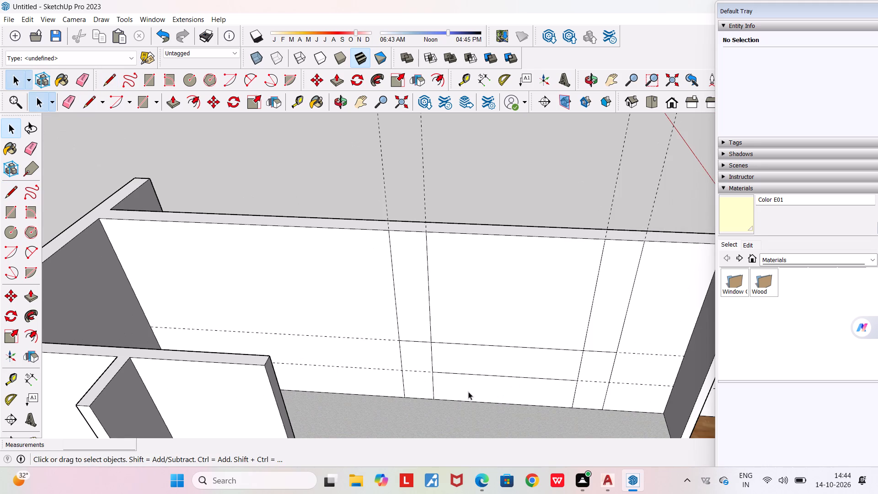
scroll(468, 392, down, 2)
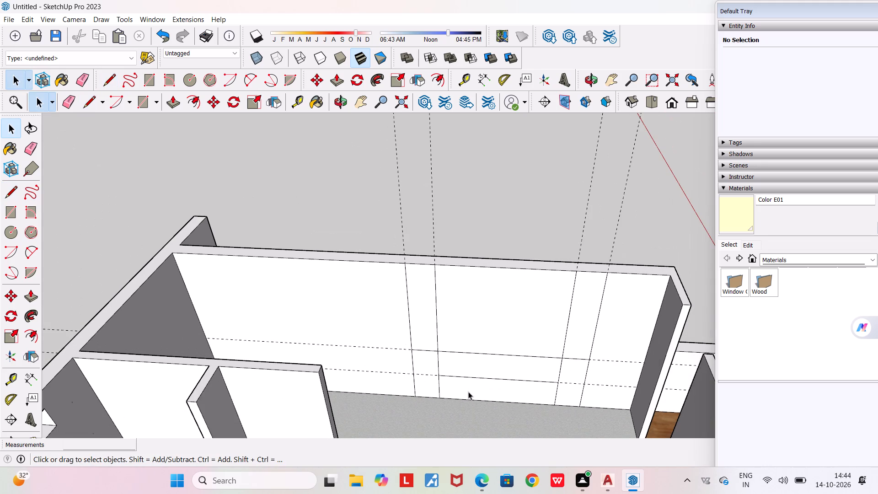
key(e)
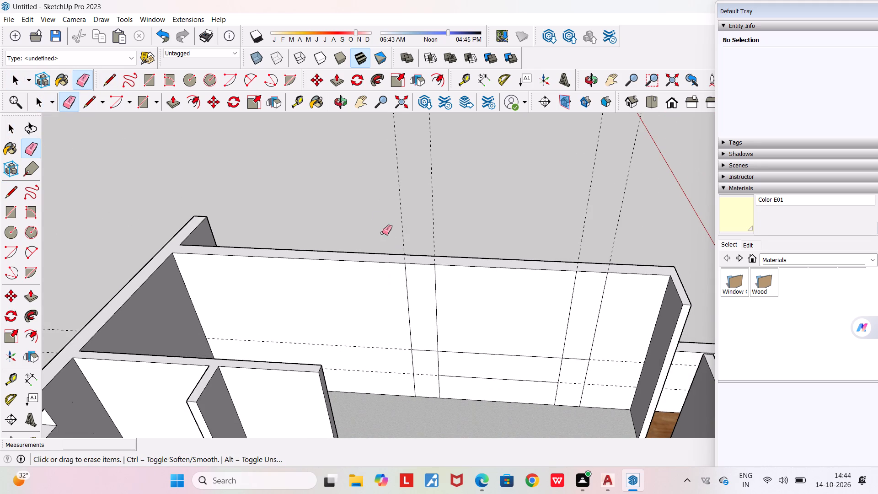
drag(369, 209, 669, 208)
scroll(668, 208, down, 5)
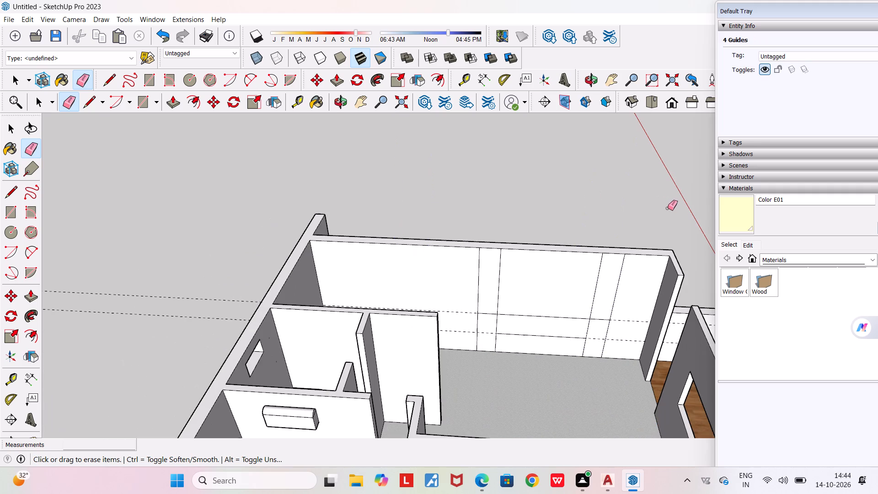
drag(214, 242, 182, 340)
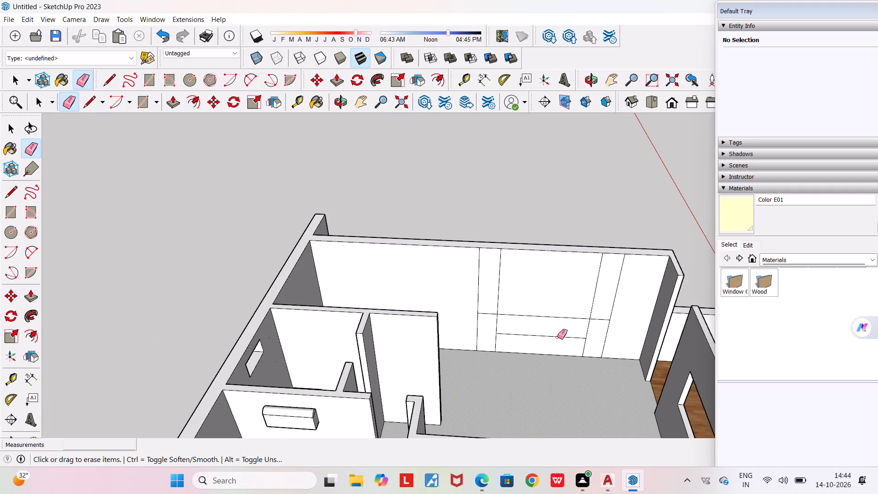
Place two horizontal guides on the long wall, 2' above the 10' by 4' rectangle's top edge and another 2' above that.
scroll(557, 337, up, 4)
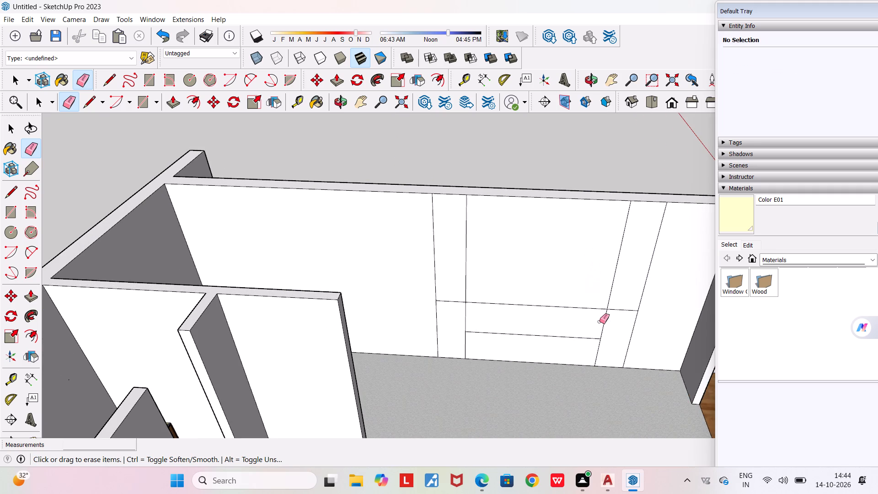
scroll(600, 322, up, 1)
middle_drag(573, 307, 556, 232)
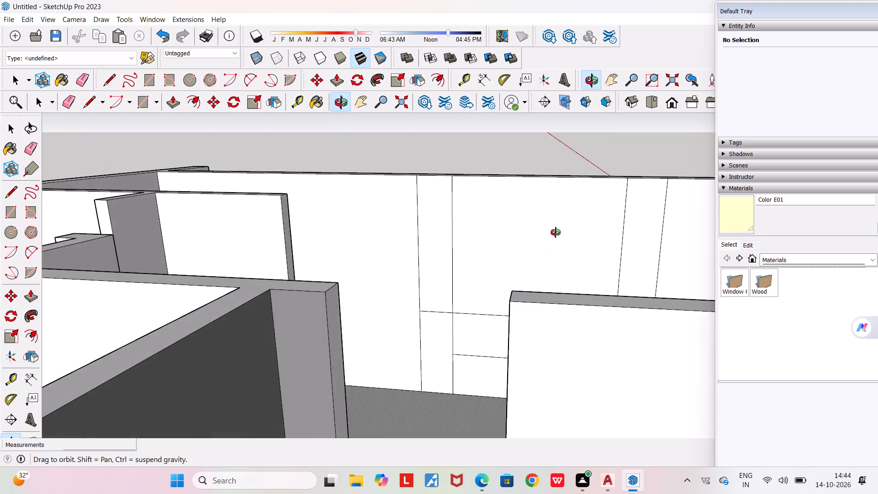
middle_drag(556, 232, 592, 269)
scroll(592, 269, down, 1)
scroll(589, 290, up, 1)
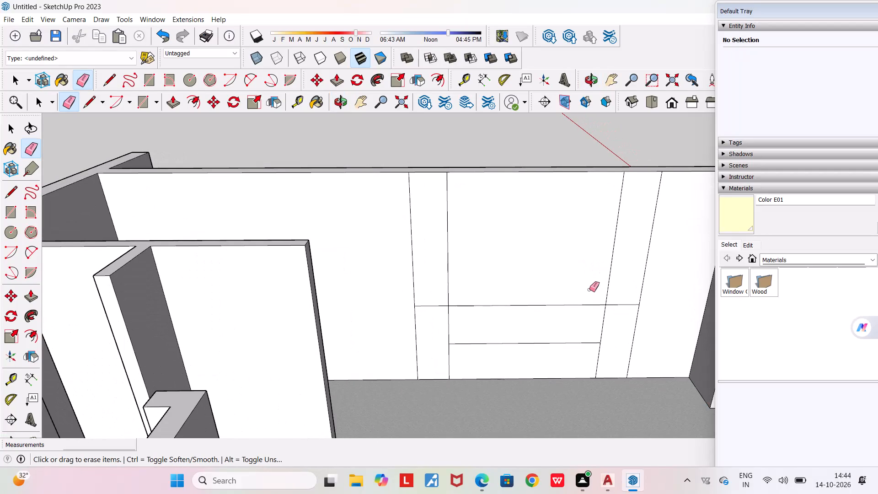
key(space)
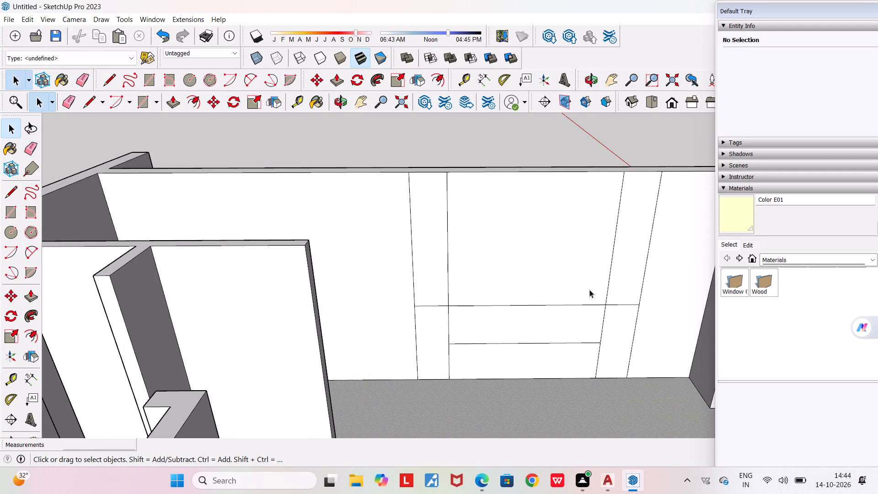
click(295, 109)
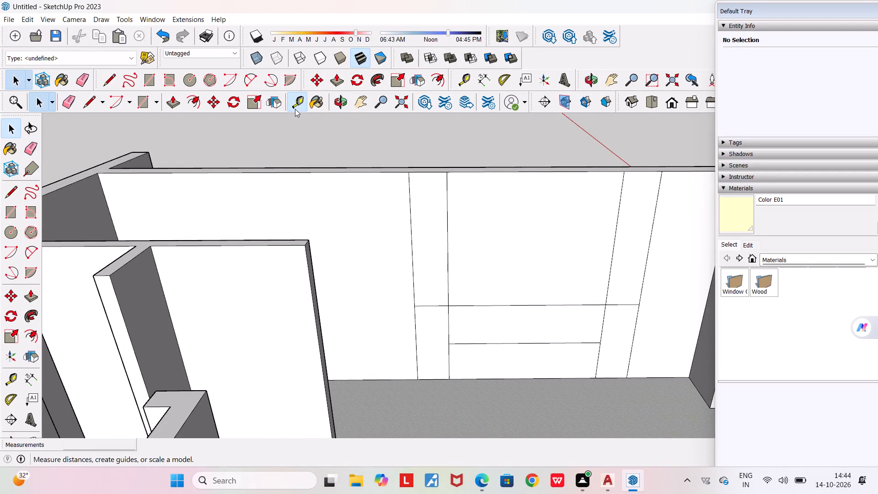
click(429, 306)
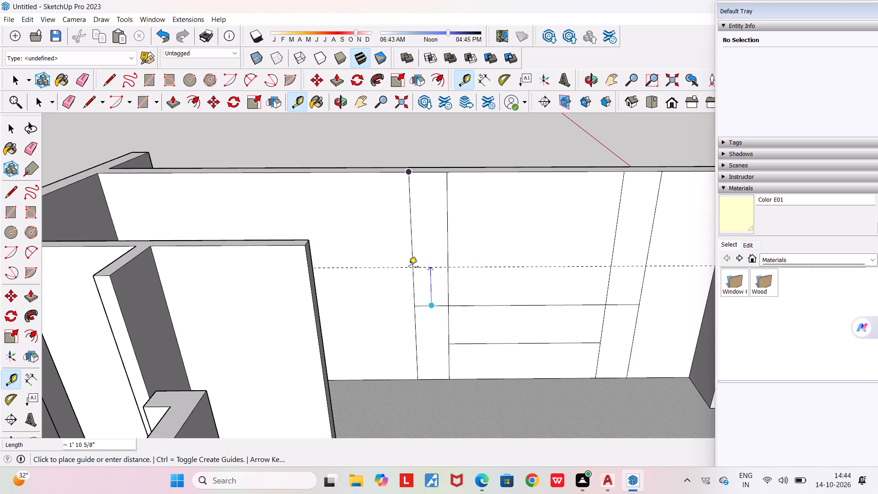
text(2')
key(Return)
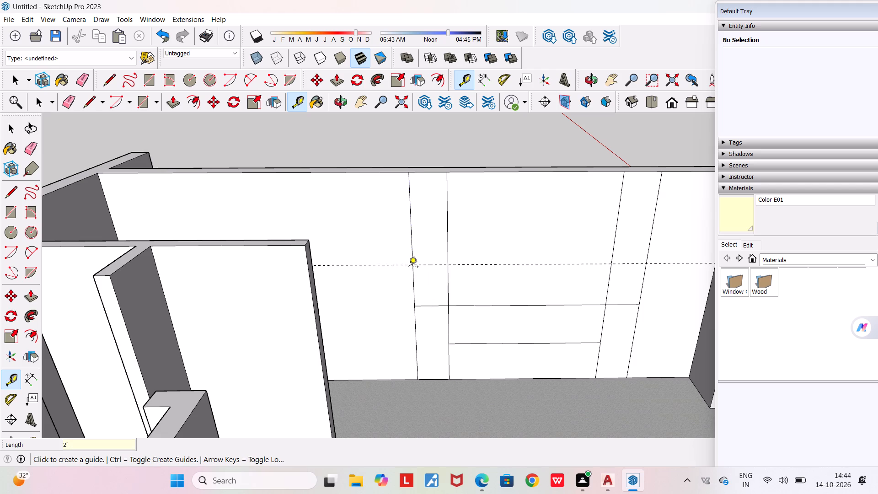
click(430, 265)
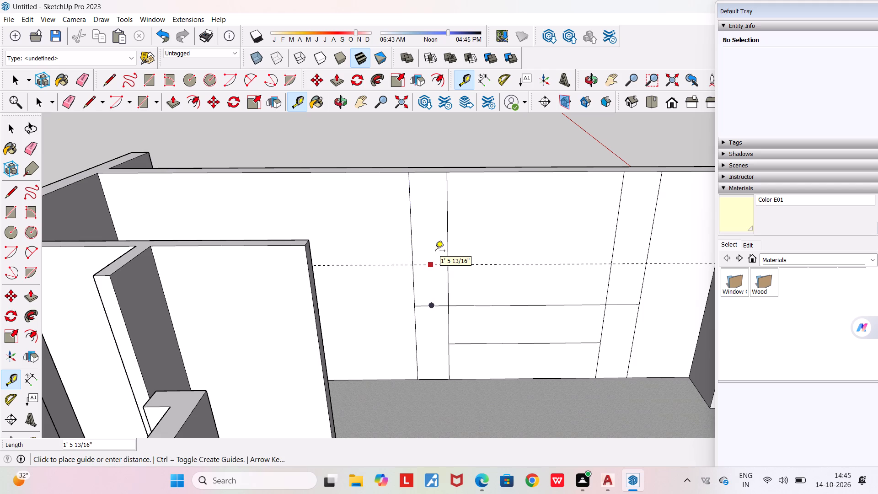
key(Escape)
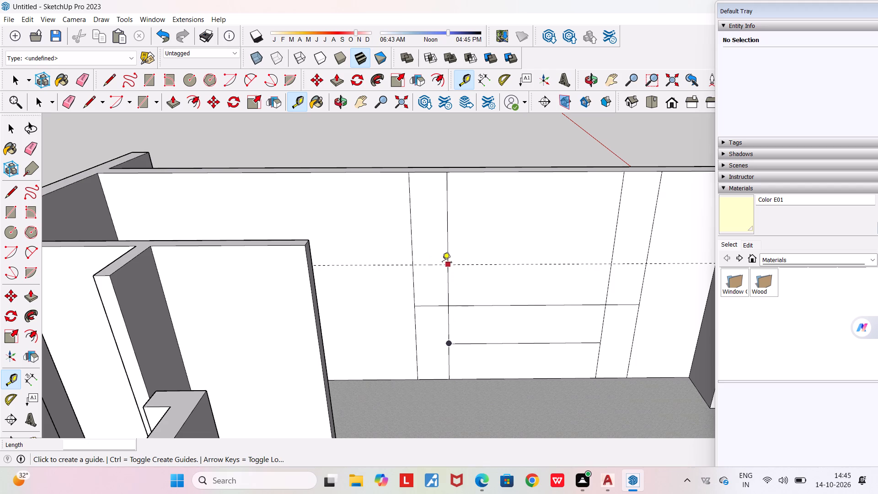
click(439, 265)
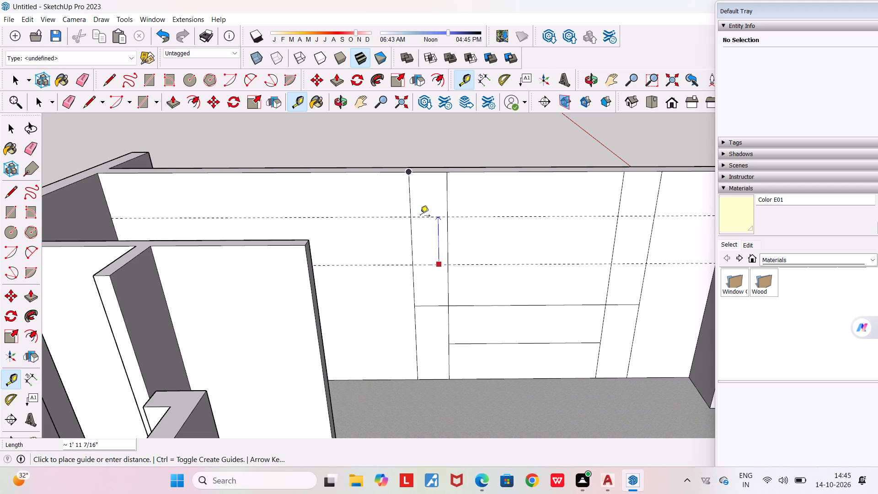
text(2')
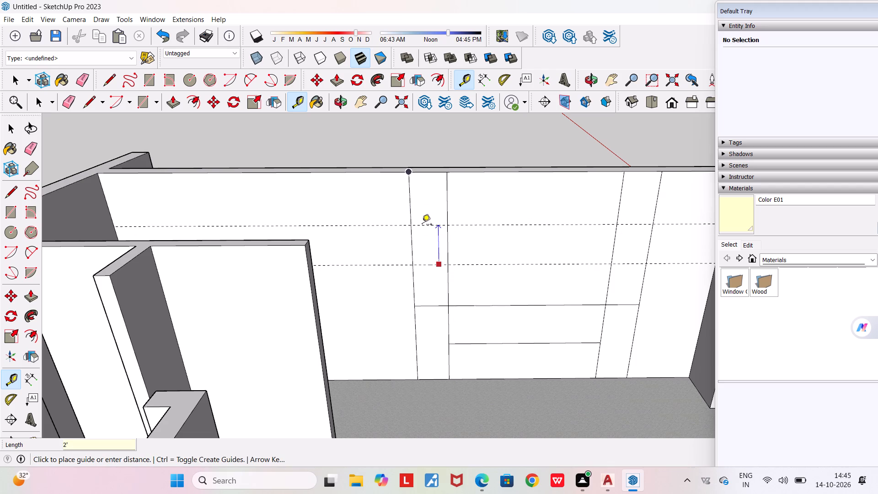
key(Return)
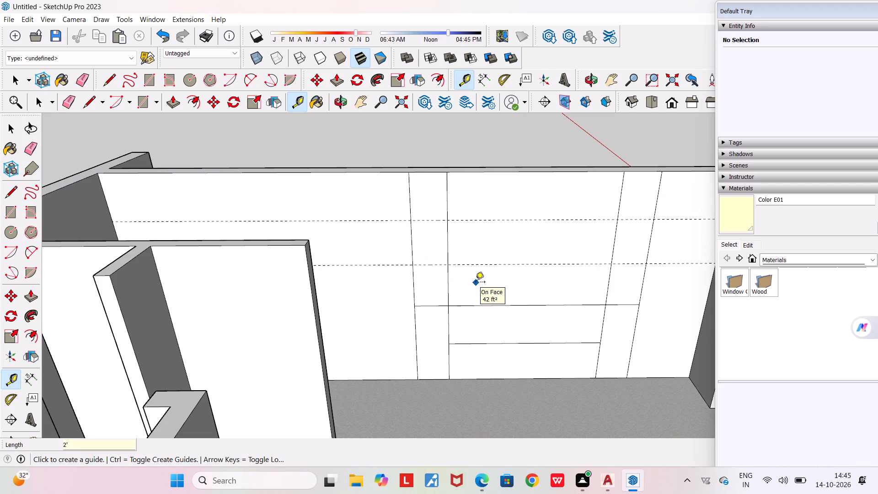
Draw 1'6" horizontal lines across both tall rectangles along each of the two horizontal guides.
click(111, 81)
scroll(436, 258, up, 3)
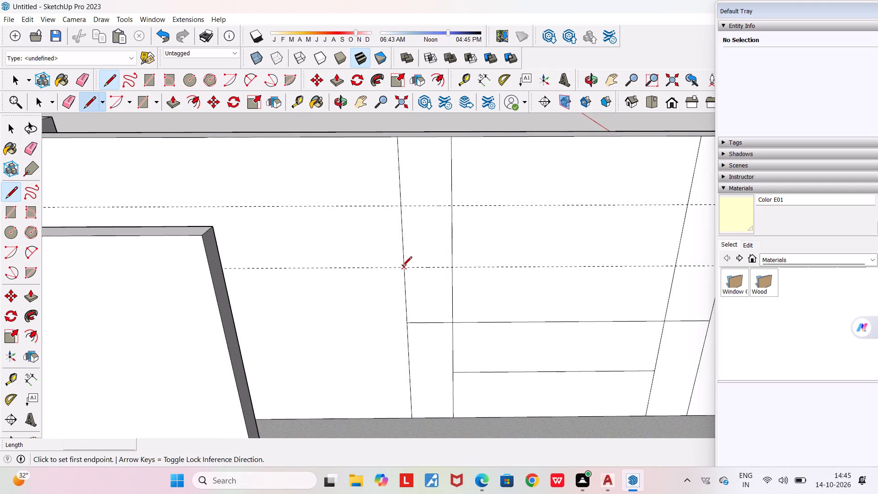
click(402, 267)
click(452, 269)
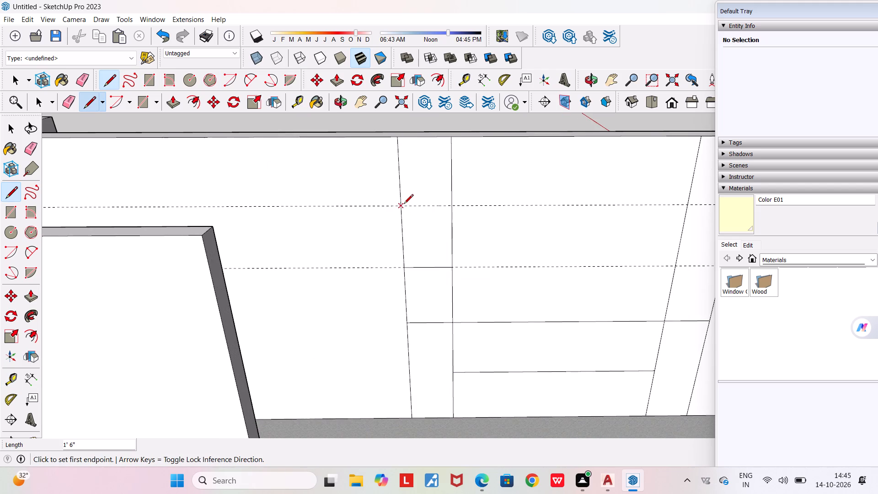
click(404, 204)
click(457, 204)
scroll(504, 252, down, 3)
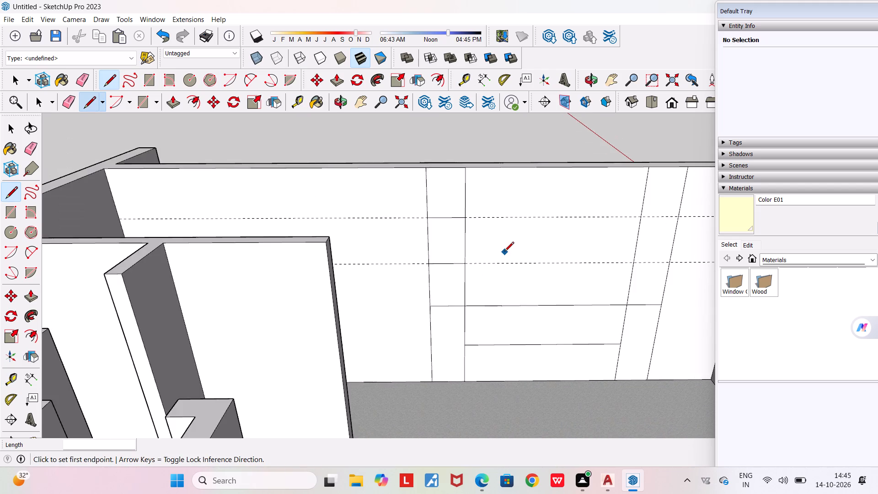
middle_drag(503, 251, 487, 248)
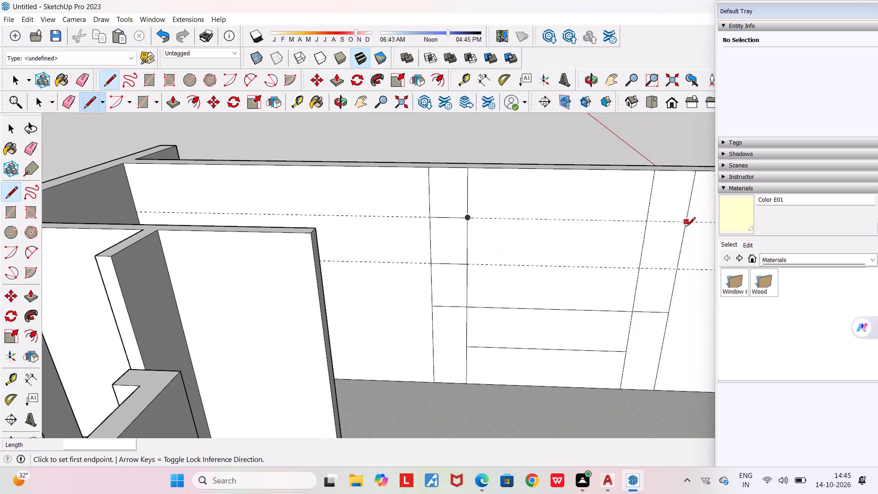
scroll(686, 227, up, 2)
click(688, 221)
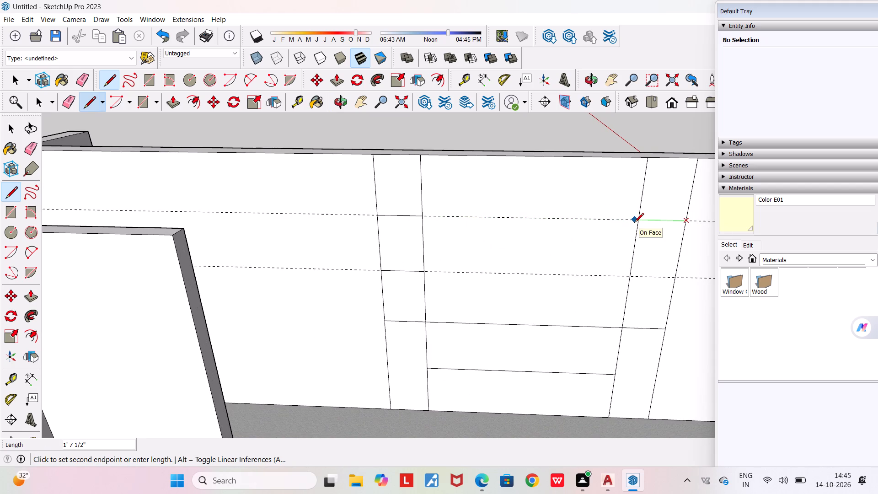
click(638, 221)
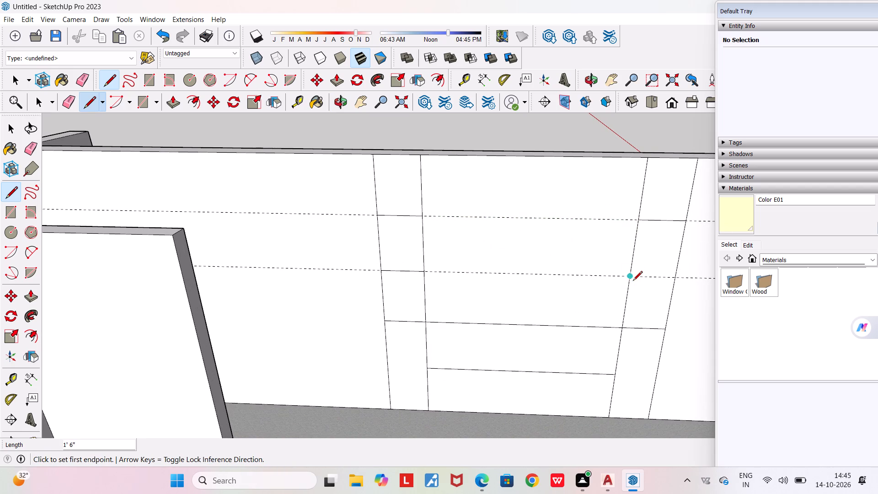
click(634, 277)
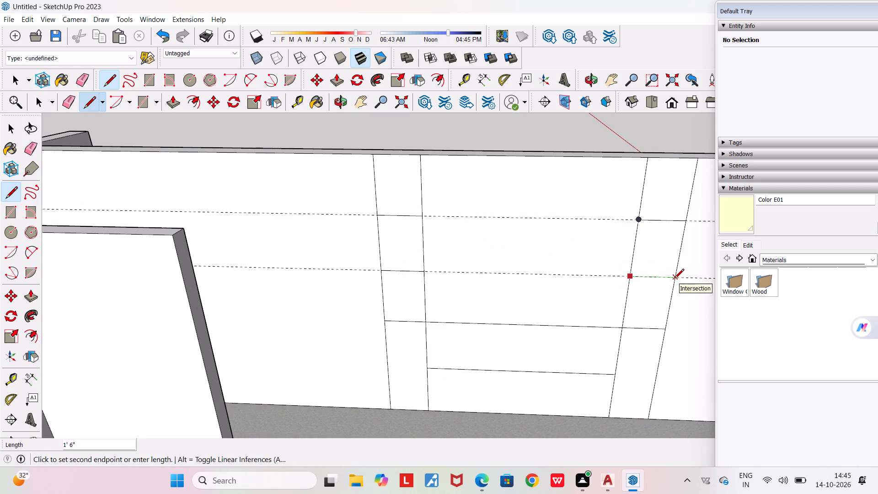
click(675, 279)
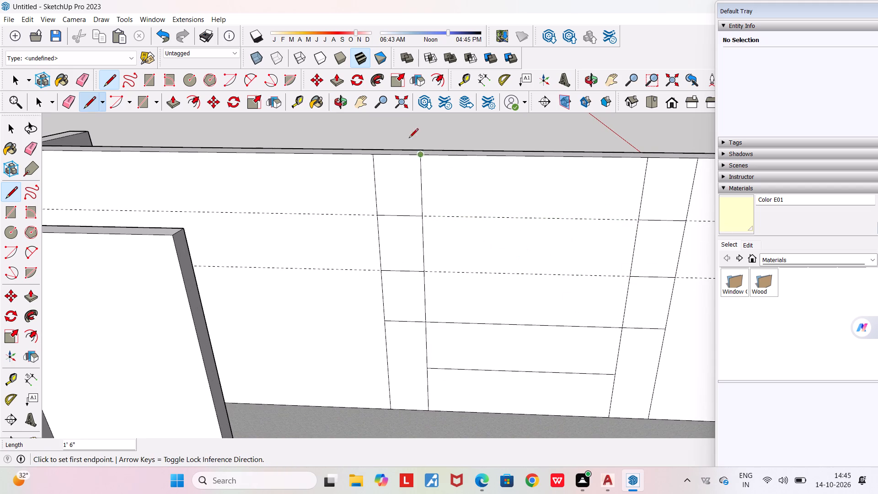
Erase both horizontal guides and the tall rectangles' vertical edges above the upper 1'6" lines.
click(83, 79)
drag(295, 281, 334, 222)
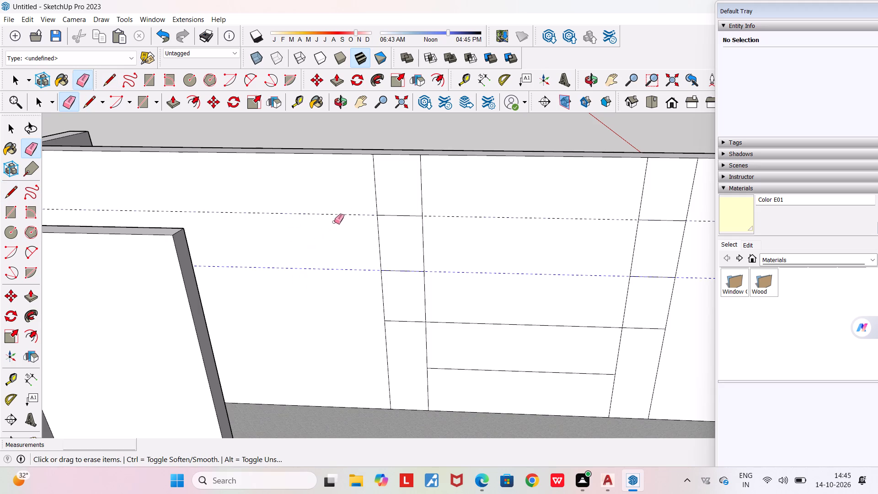
drag(334, 222, 433, 190)
drag(635, 198, 694, 197)
scroll(491, 240, down, 3)
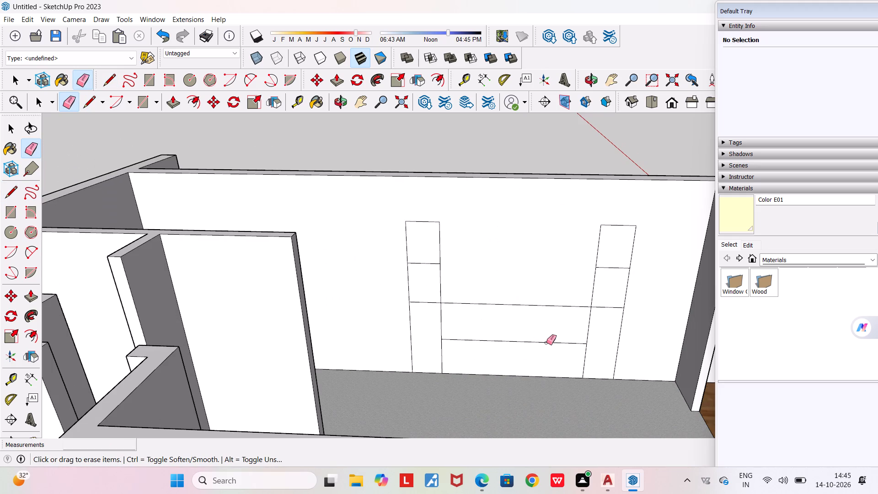
Erase the 7' horizontal line and the two inner 4' vertical lines inside the 10' by 4' rectangle.
middle_drag(515, 347, 502, 340)
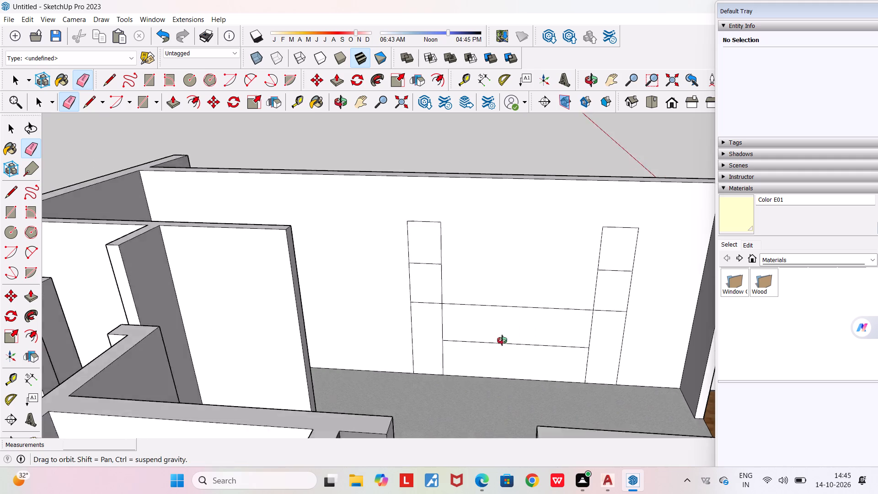
middle_drag(502, 340, 365, 368)
scroll(365, 368, down, 3)
middle_drag(380, 391, 461, 405)
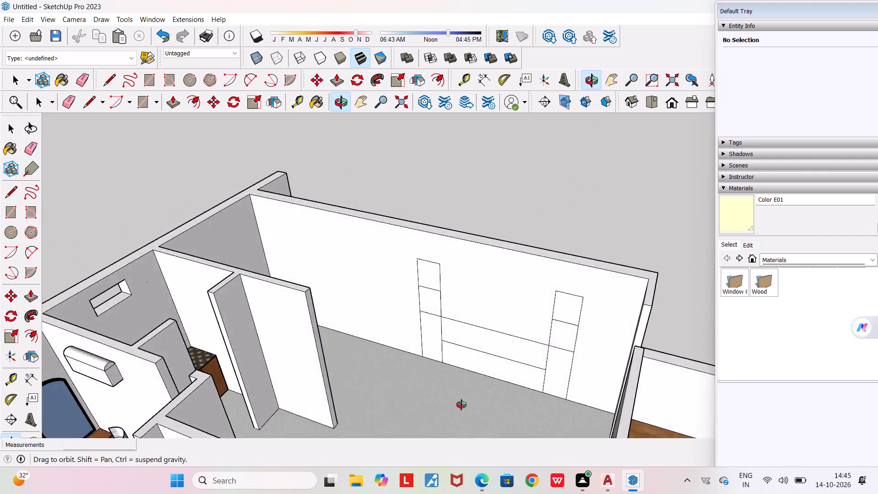
middle_drag(461, 405, 539, 378)
scroll(499, 353, up, 3)
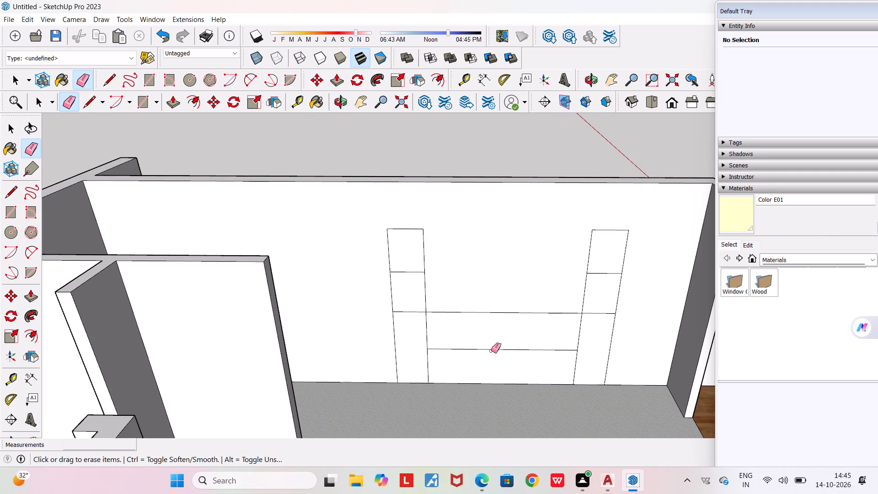
drag(494, 348, 494, 357)
drag(424, 349, 430, 351)
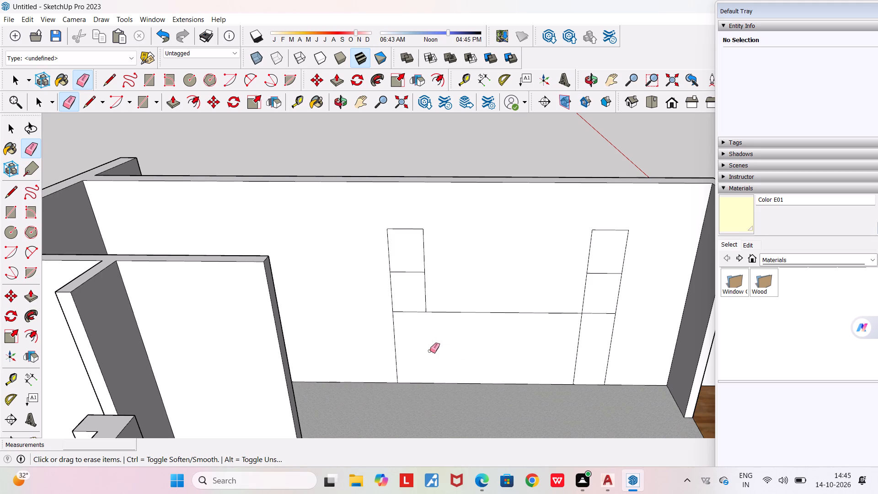
click(578, 352)
key(space)
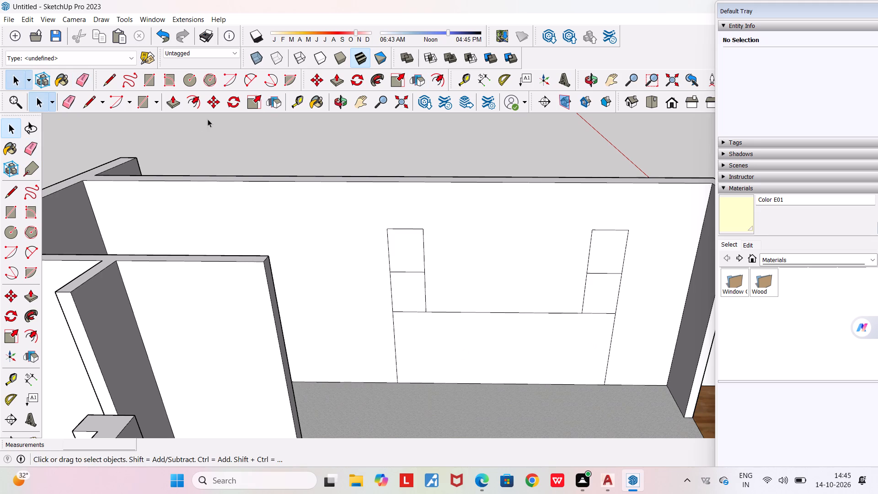
Push/Pull the 10' by 4' rectangle 2' out from the long wall into the room.
click(171, 102)
click(478, 345)
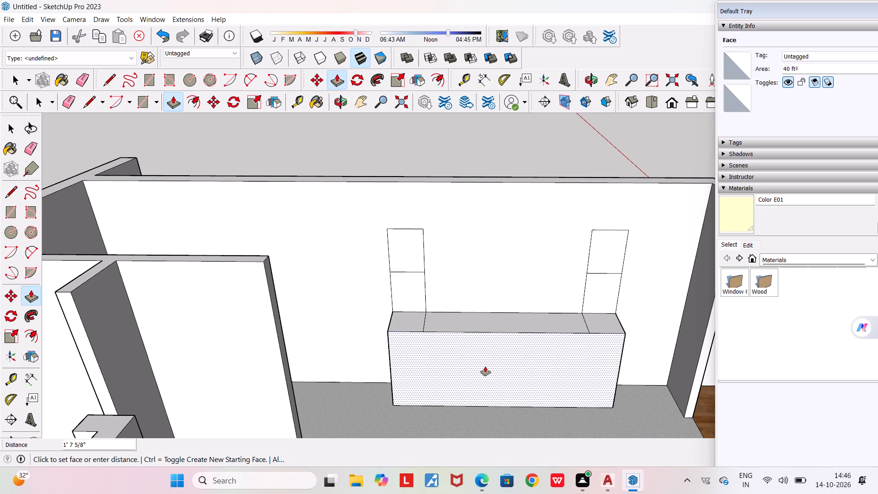
middle_drag(485, 366, 451, 363)
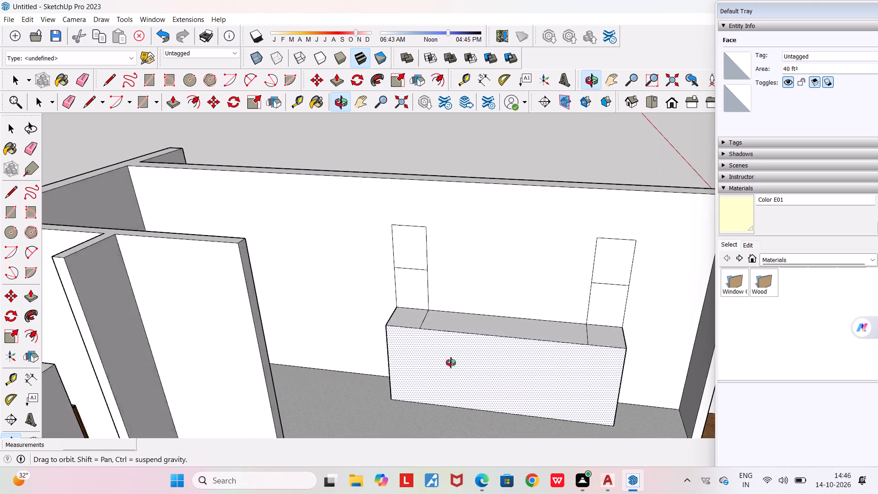
middle_drag(451, 363, 471, 367)
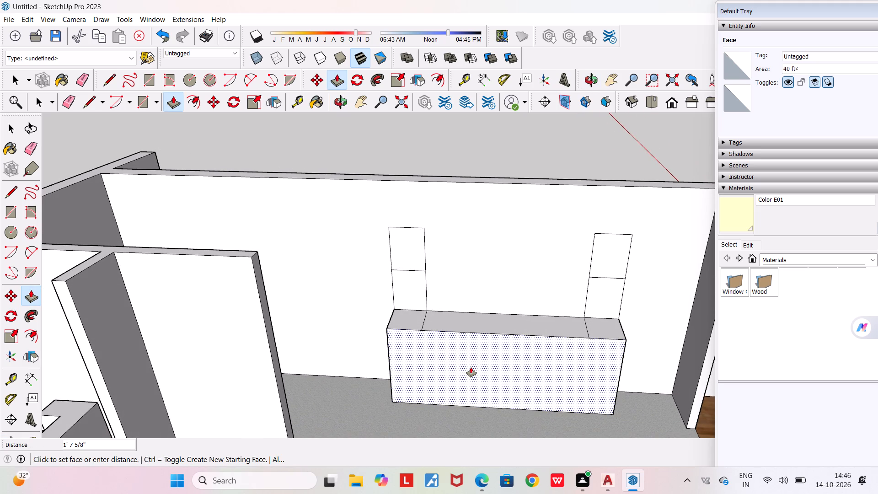
text(2')
key(Return)
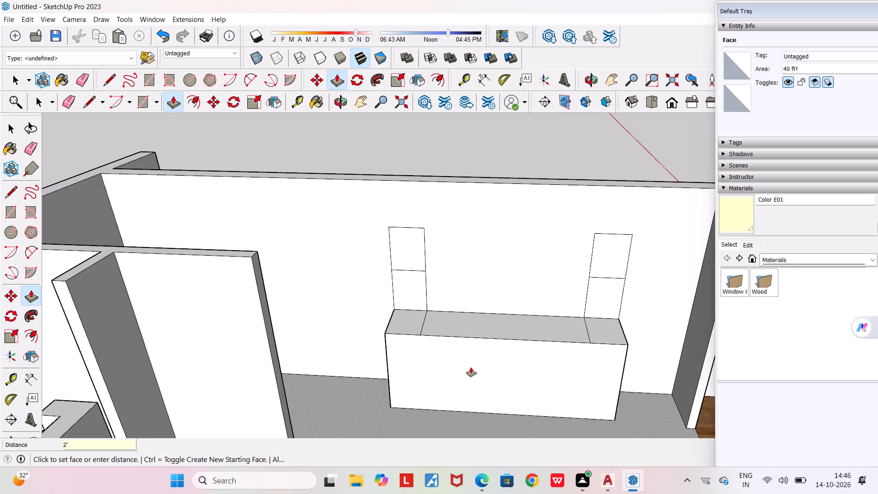
middle_drag(472, 367, 503, 336)
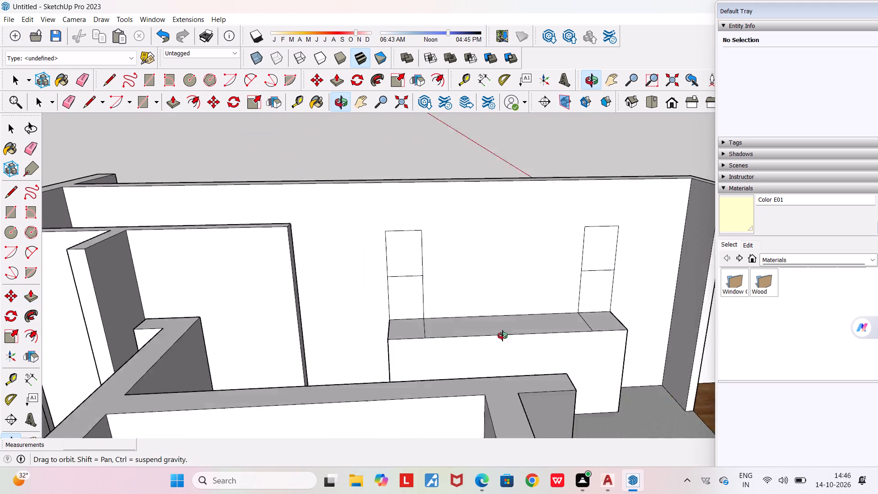
middle_drag(503, 336, 482, 333)
scroll(618, 304, up, 3)
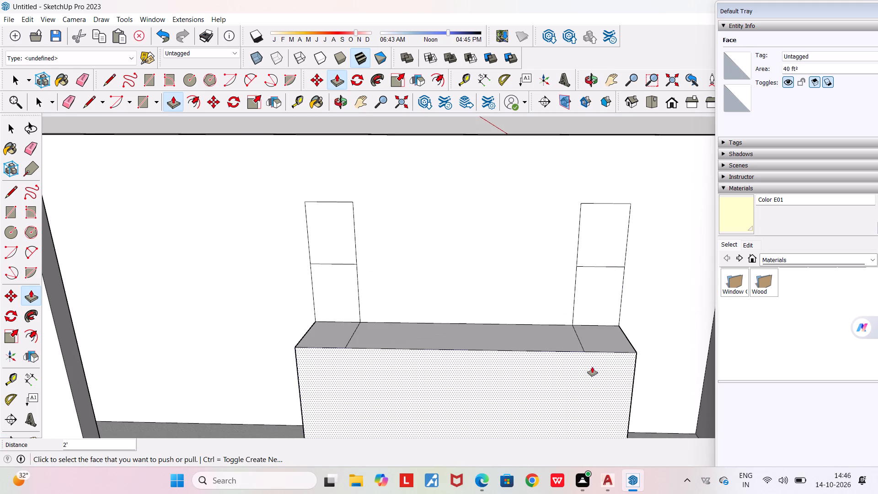
Examine the projecting base unit and the side column outlines on the living room's long wall from several angles.
scroll(592, 367, up, 2)
middle_drag(592, 367, 630, 302)
scroll(630, 302, down, 3)
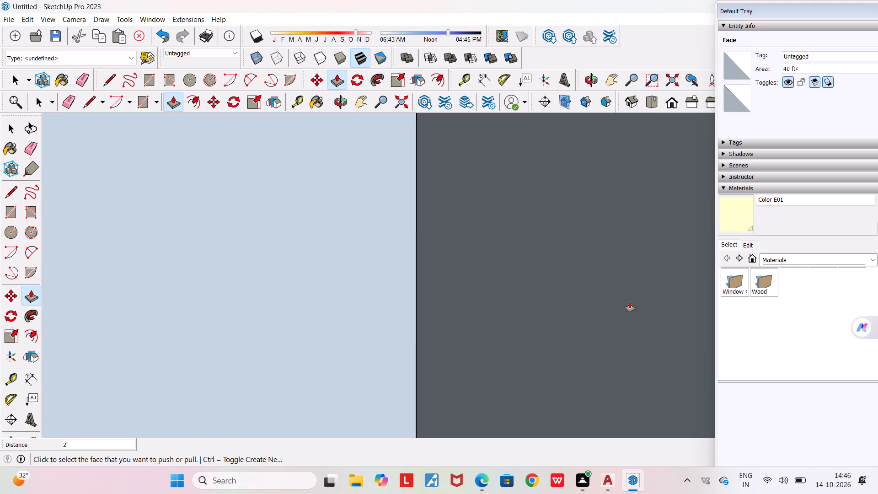
middle_drag(630, 302, 618, 418)
scroll(618, 418, down, 17)
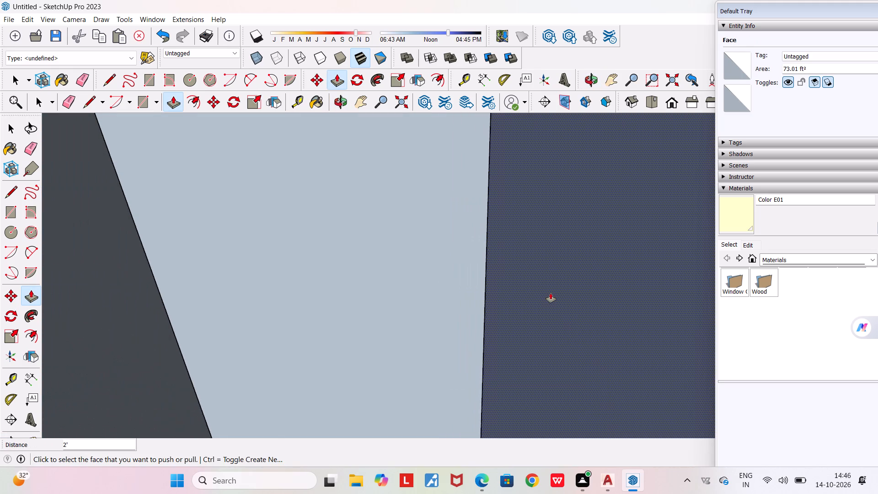
scroll(551, 293, down, 2)
middle_drag(573, 195, 546, 248)
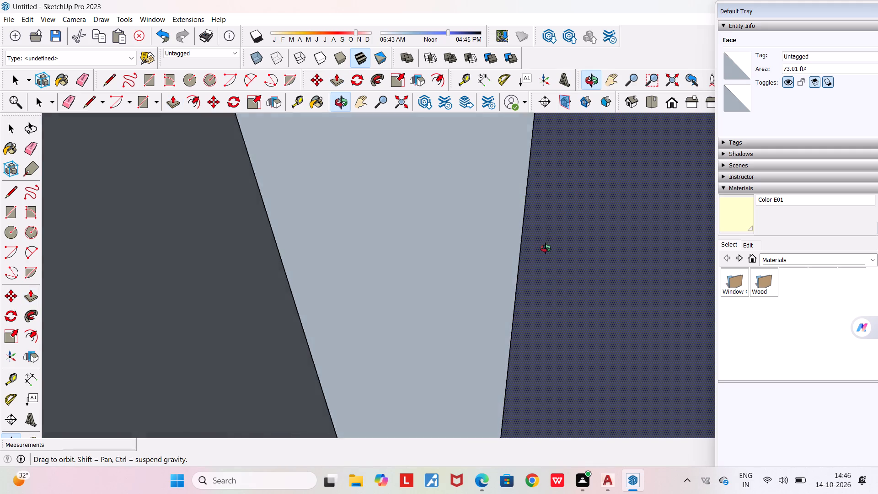
middle_drag(546, 248, 541, 268)
scroll(541, 268, down, 15)
scroll(541, 268, down, 12)
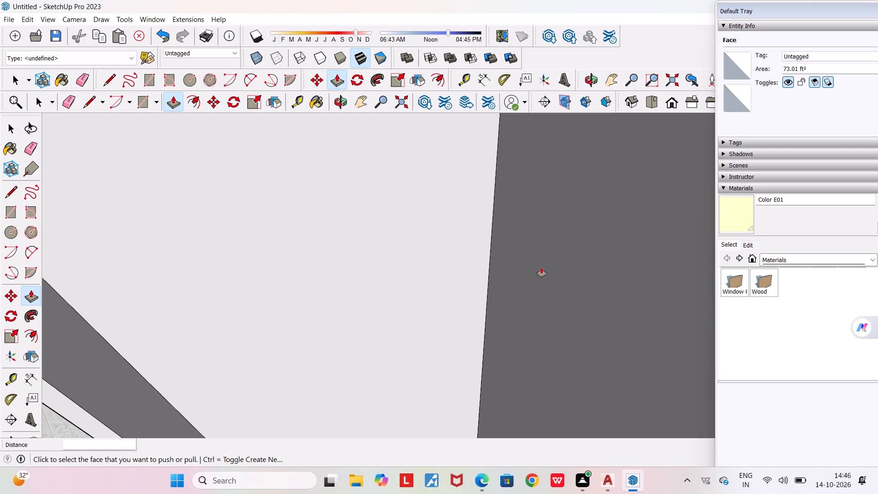
scroll(541, 268, down, 20)
scroll(541, 268, down, 15)
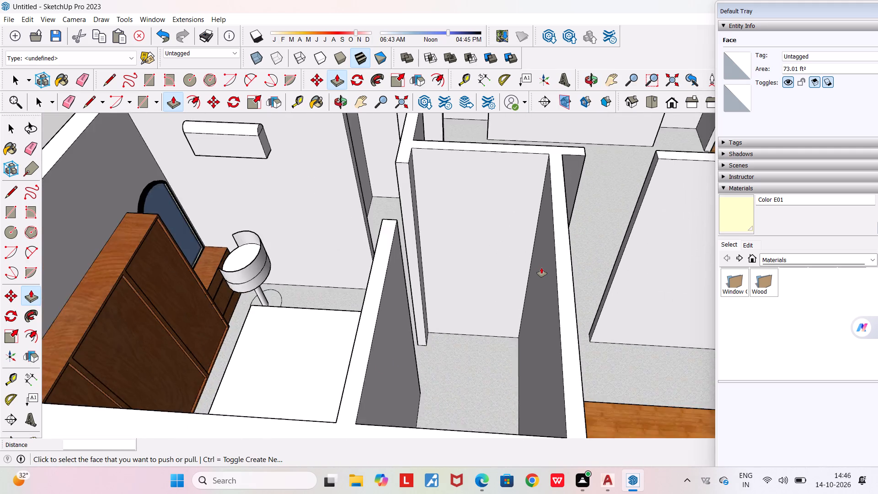
scroll(541, 268, down, 10)
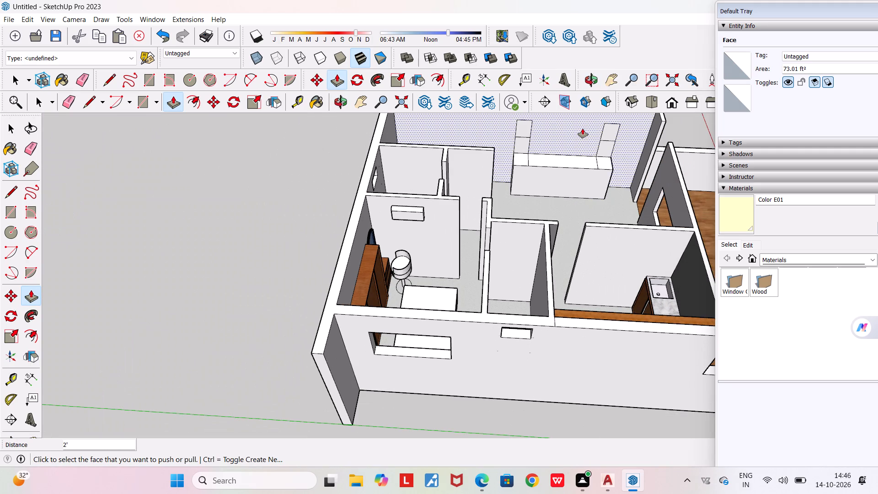
key(space)
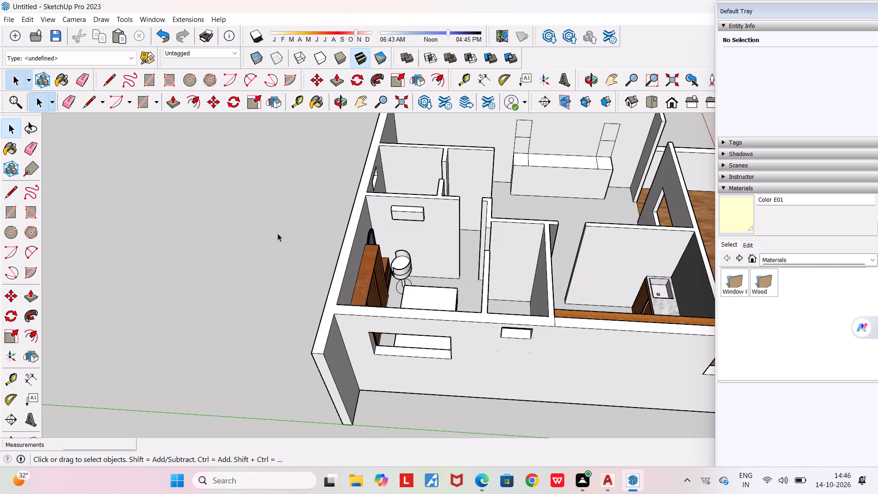
middle_drag(278, 233, 301, 284)
scroll(301, 284, down, 3)
click(609, 79)
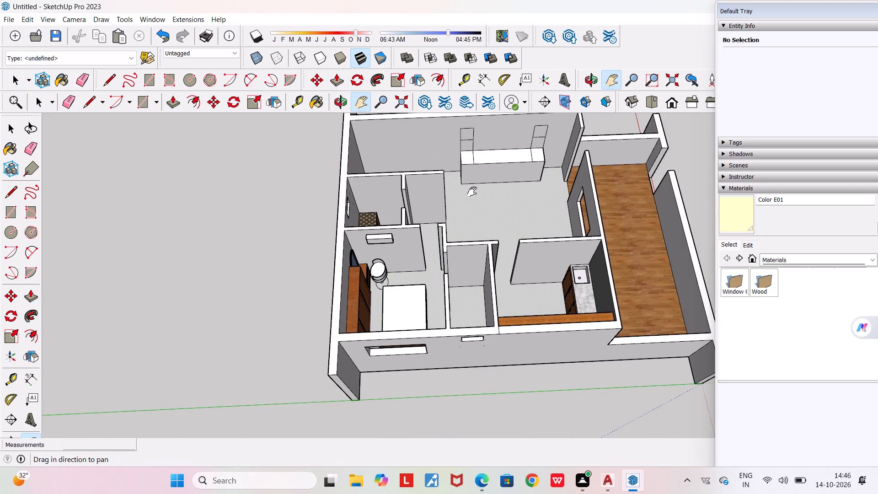
drag(469, 193, 318, 269)
scroll(341, 240, up, 3)
middle_drag(341, 240, 380, 264)
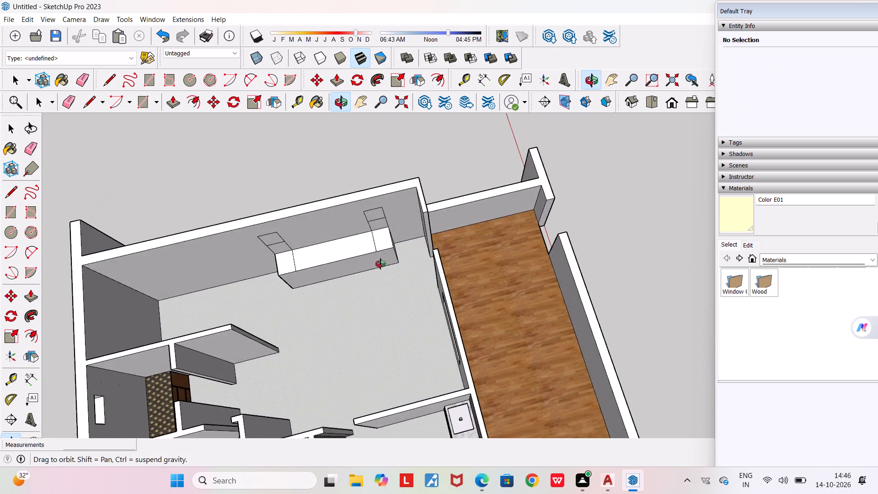
middle_drag(380, 264, 361, 166)
scroll(343, 271, up, 4)
middle_drag(338, 270, 355, 225)
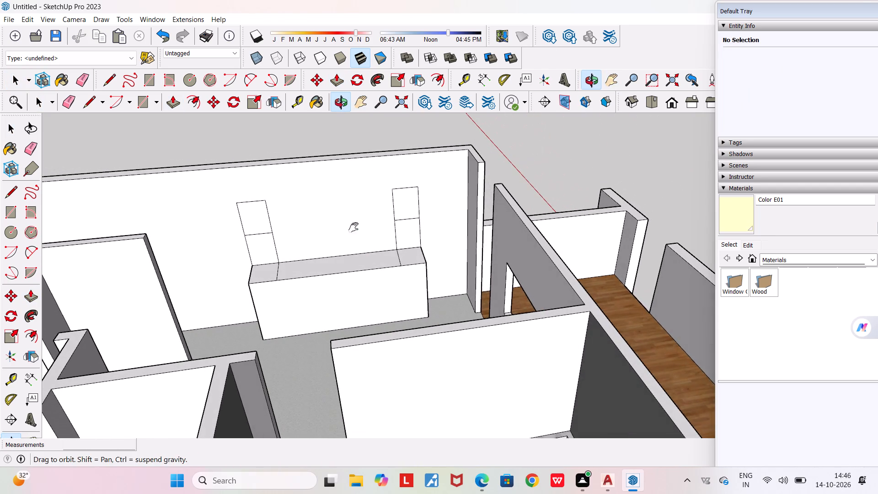
scroll(396, 328, up, 2)
middle_drag(377, 316, 308, 299)
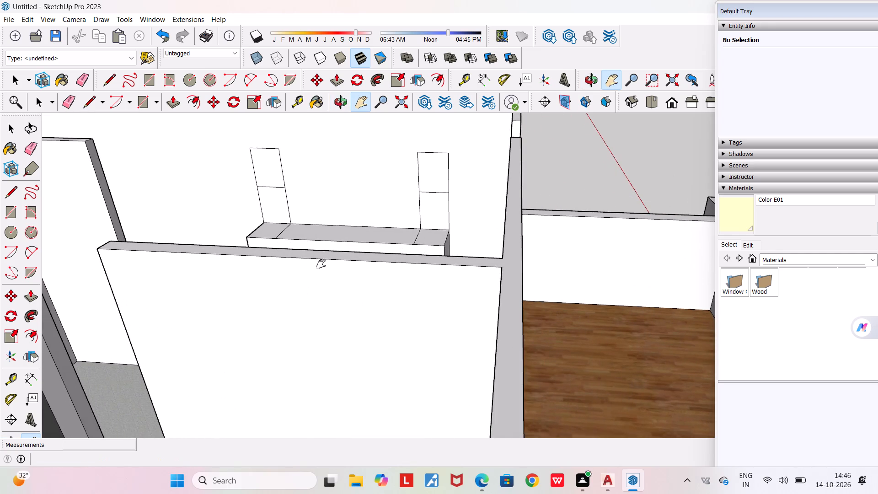
scroll(321, 264, down, 3)
middle_drag(326, 263, 512, 309)
scroll(512, 309, down, 3)
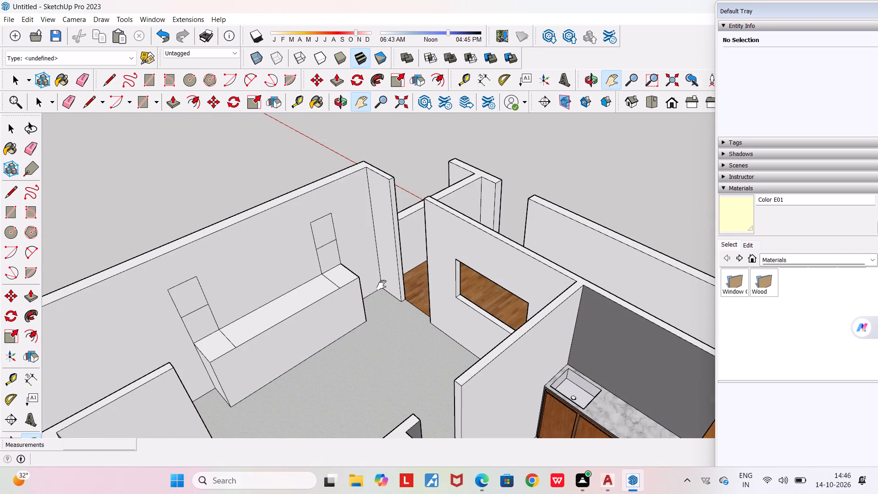
drag(344, 257, 519, 195)
middle_drag(540, 376, 350, 375)
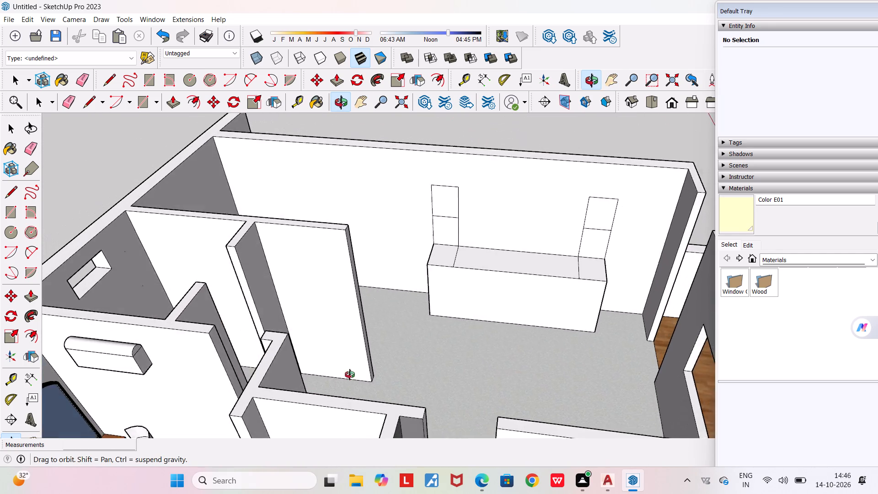
middle_drag(350, 375, 357, 369)
scroll(538, 225, up, 3)
drag(407, 277, 334, 341)
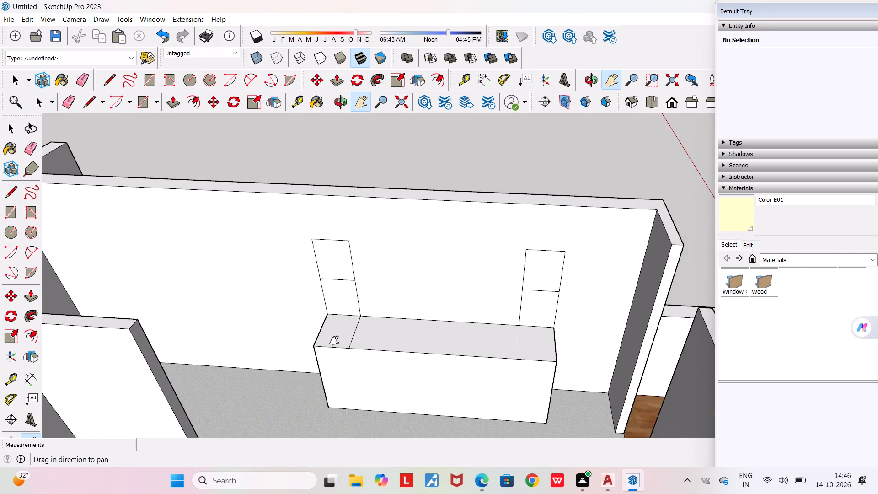
drag(334, 341, 343, 310)
middle_drag(457, 295, 491, 260)
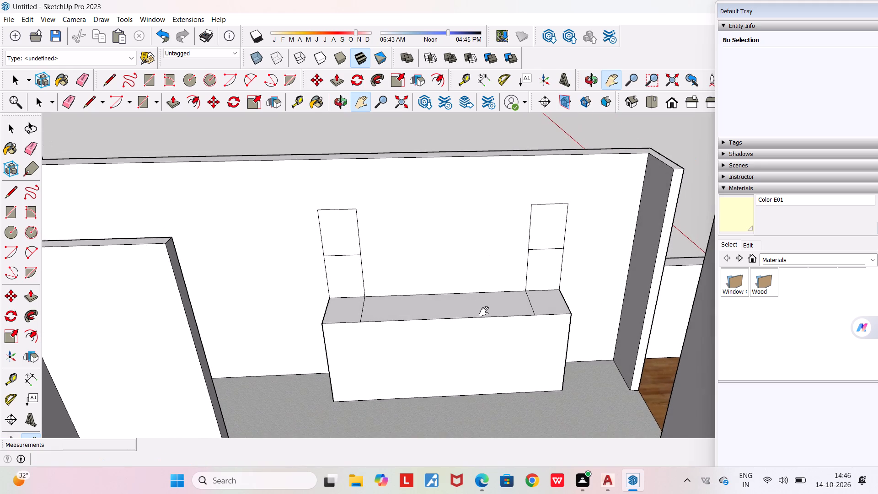
scroll(484, 311, up, 1)
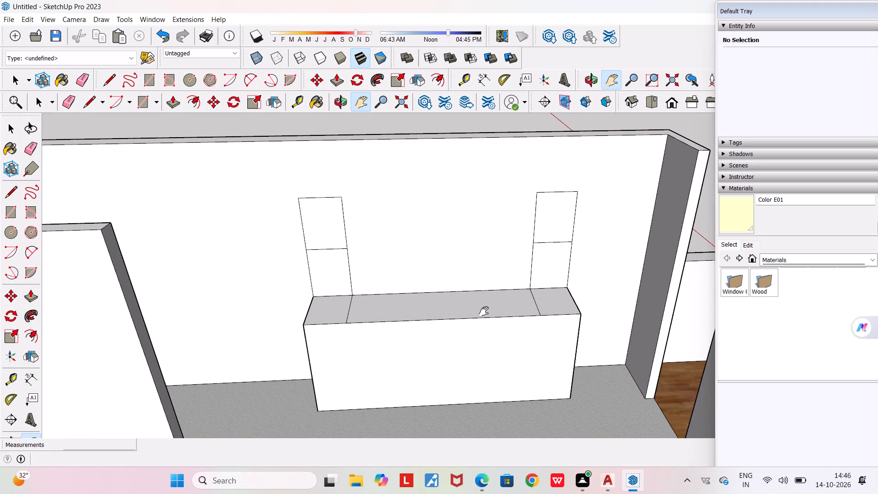
scroll(484, 311, up, 1)
middle_drag(484, 311, 472, 310)
scroll(472, 310, down, 1)
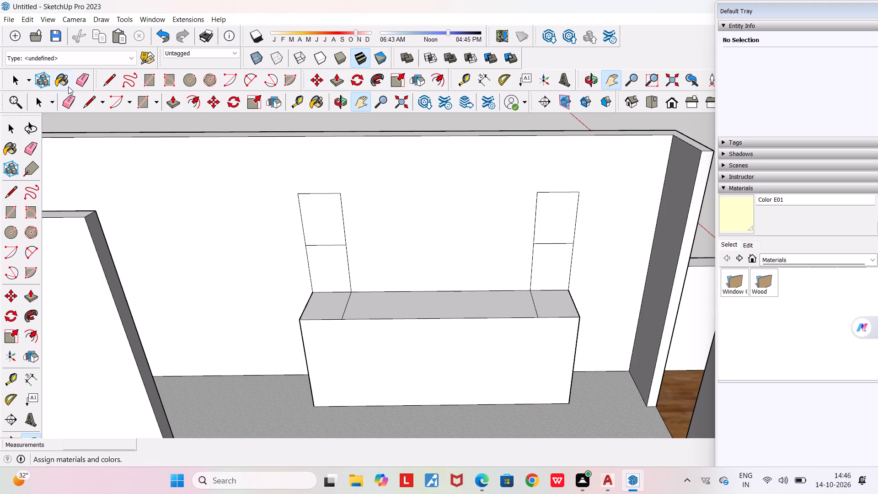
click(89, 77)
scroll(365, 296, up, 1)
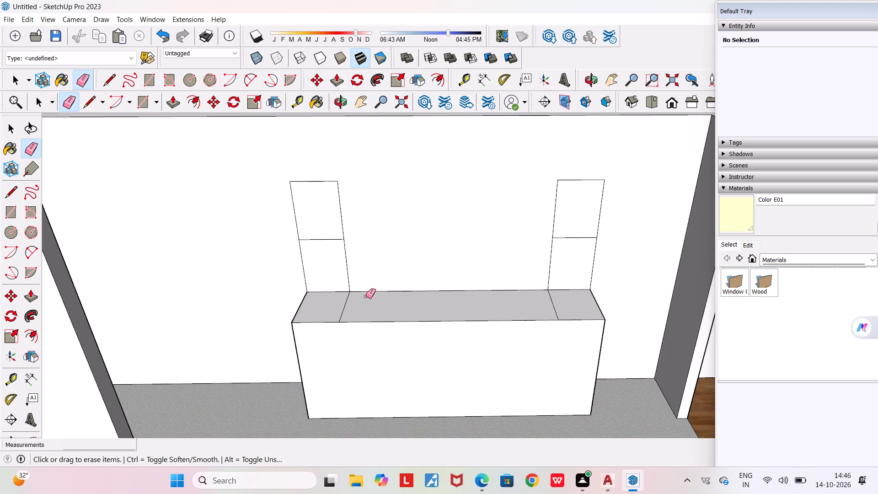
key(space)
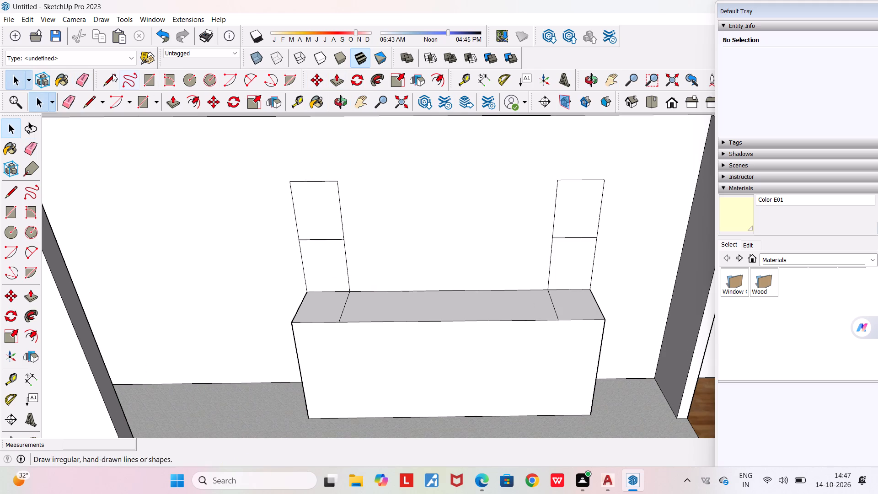
Draw two 4' vertical lines down the base unit's front face, continuing the two dividing lines on its top.
click(110, 73)
click(340, 321)
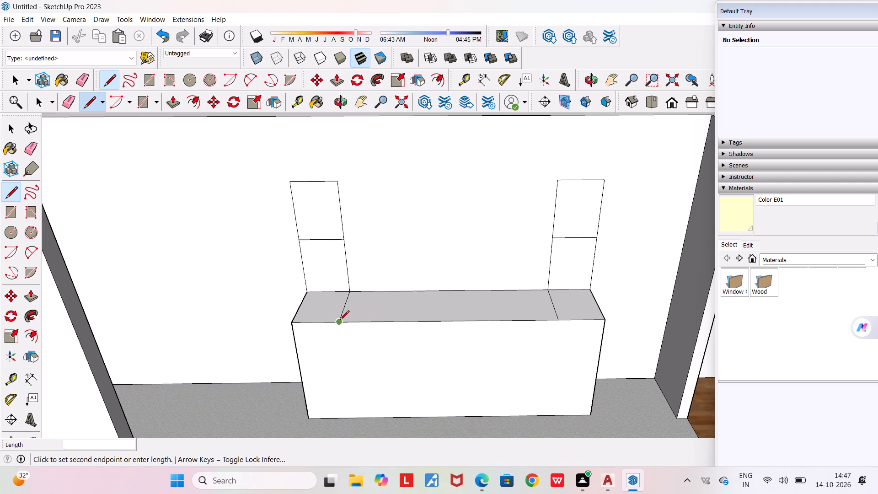
click(349, 424)
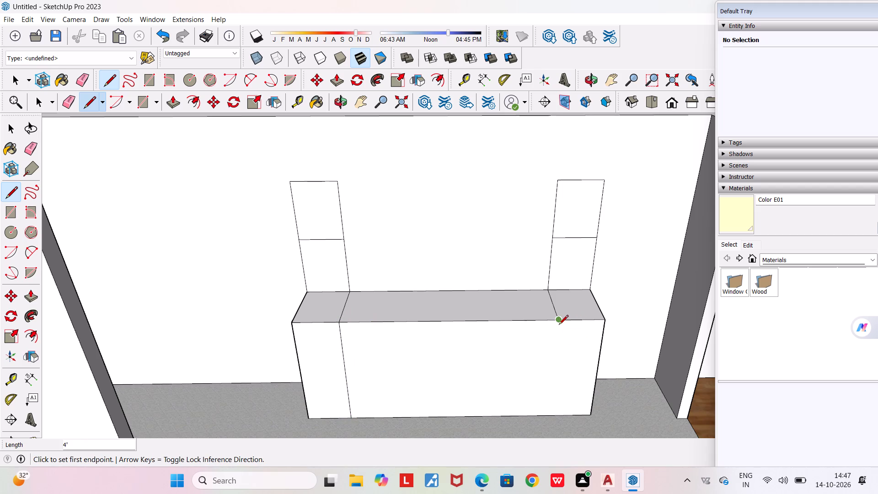
click(559, 325)
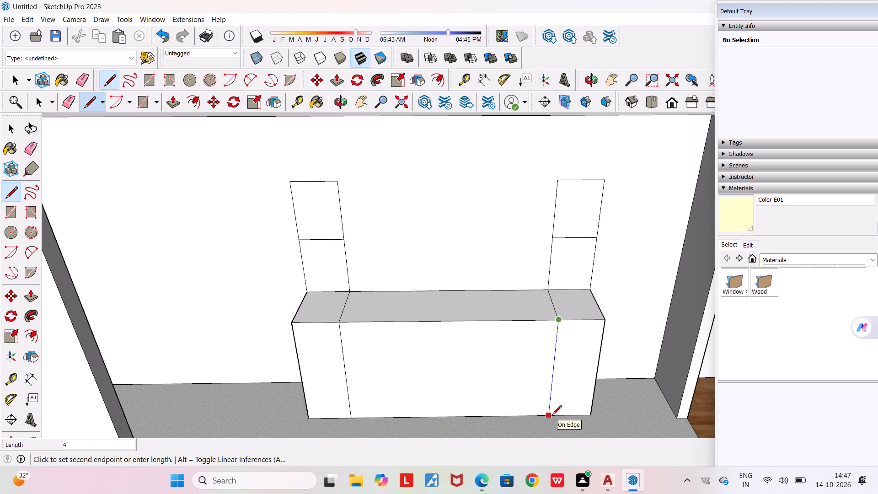
click(552, 415)
key(space)
middle_drag(476, 366, 472, 378)
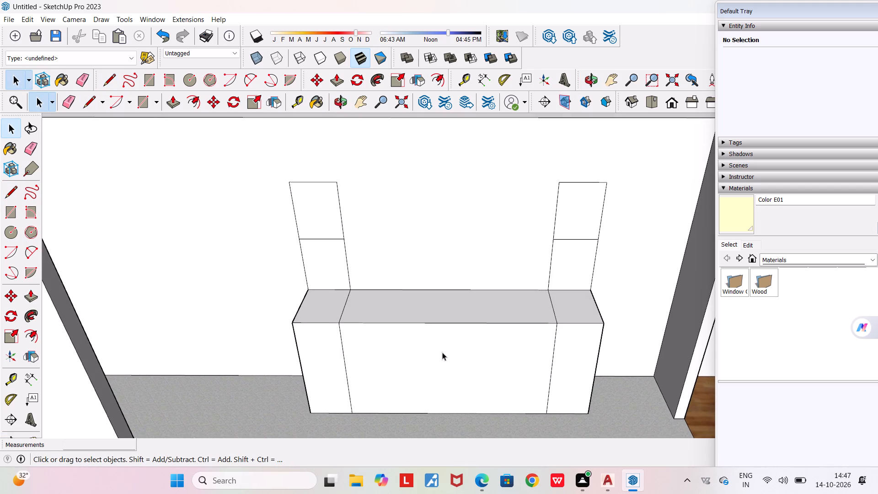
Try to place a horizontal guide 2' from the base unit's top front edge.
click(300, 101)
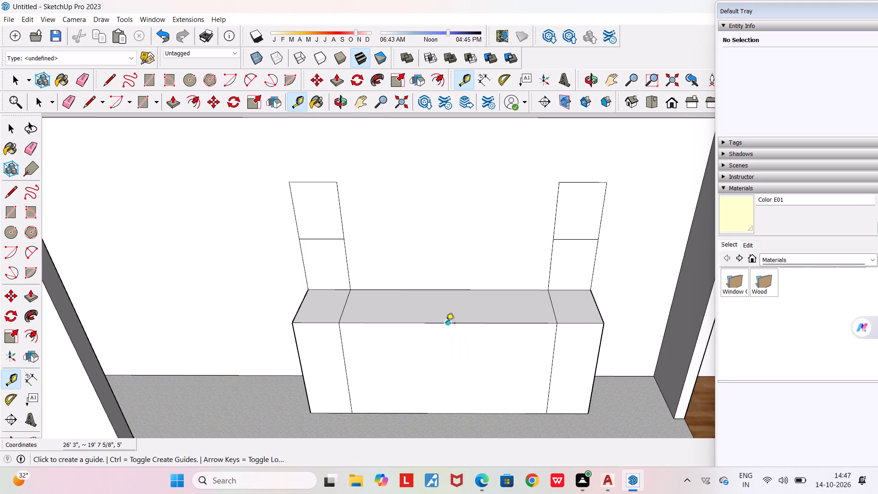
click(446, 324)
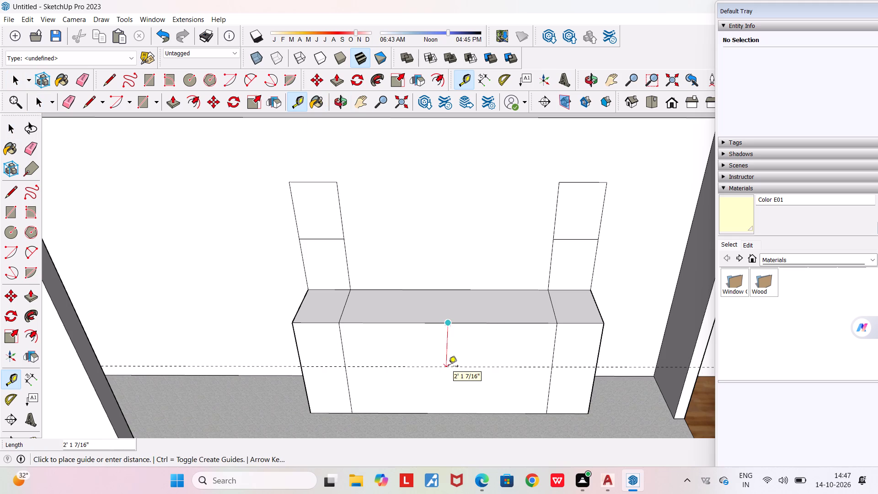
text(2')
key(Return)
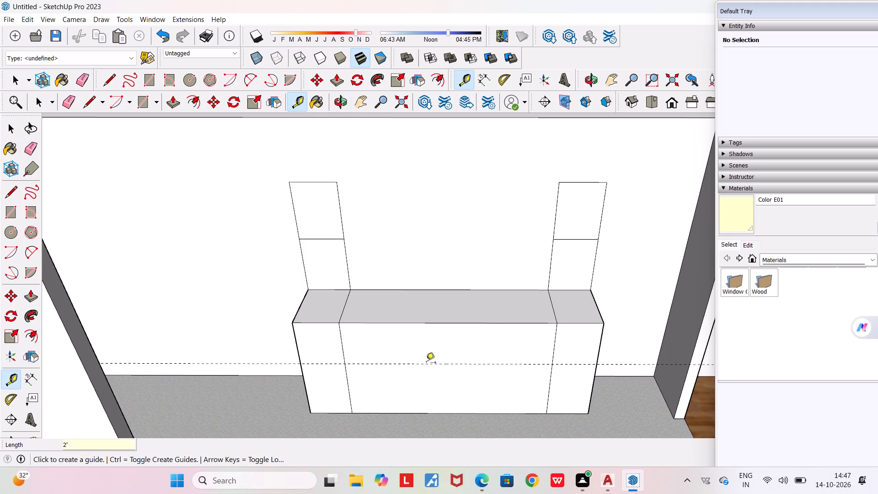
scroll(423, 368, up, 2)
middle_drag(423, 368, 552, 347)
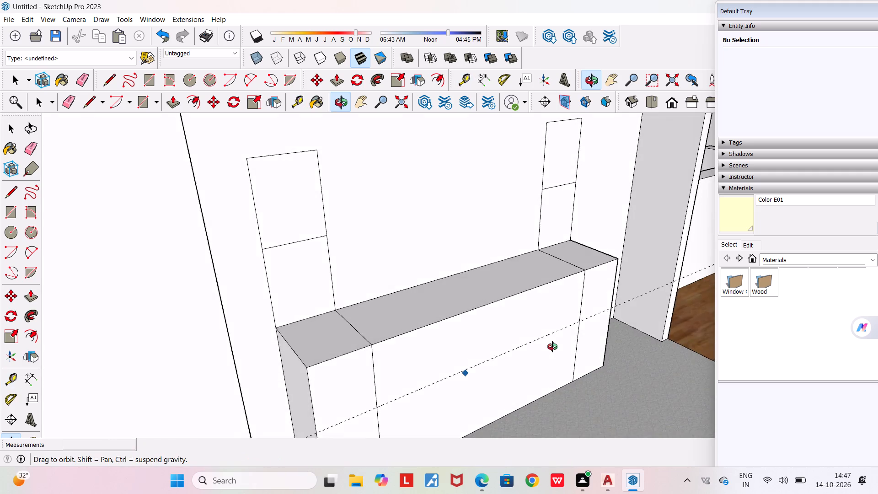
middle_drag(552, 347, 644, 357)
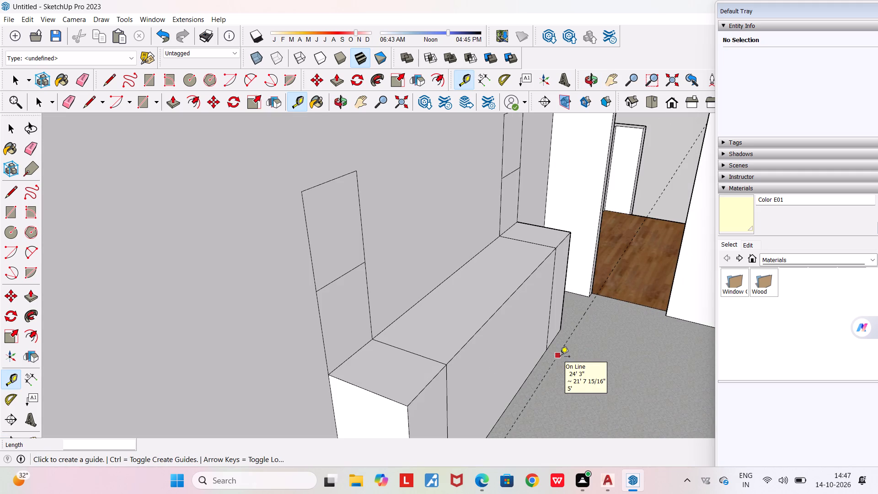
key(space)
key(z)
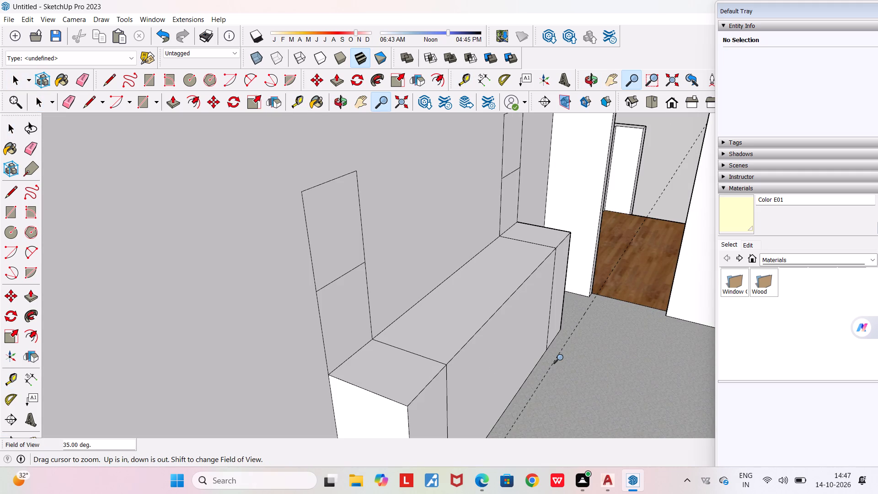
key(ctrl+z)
Place a horizontal guide on the base unit's front face, 2' below its top front edge.
middle_drag(560, 357, 398, 363)
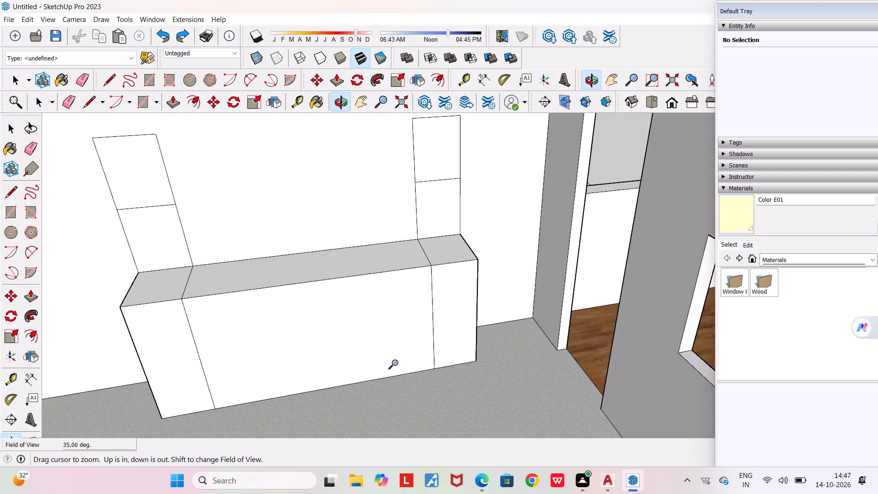
click(302, 97)
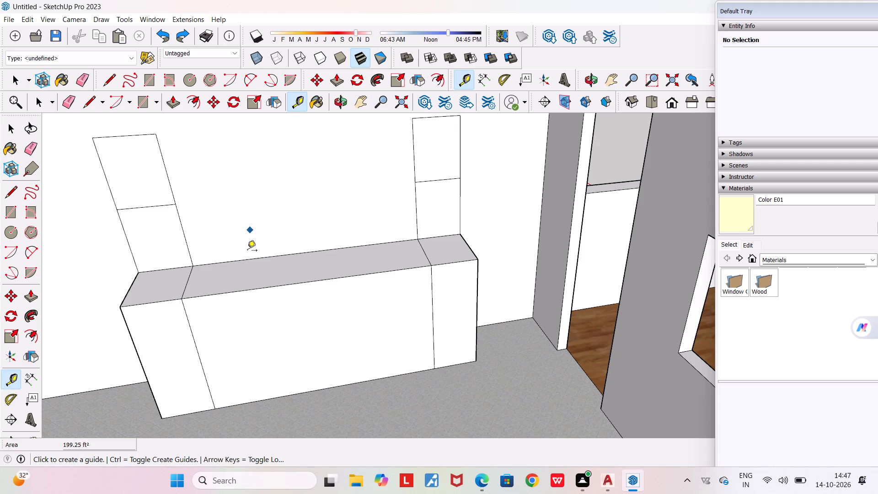
click(314, 282)
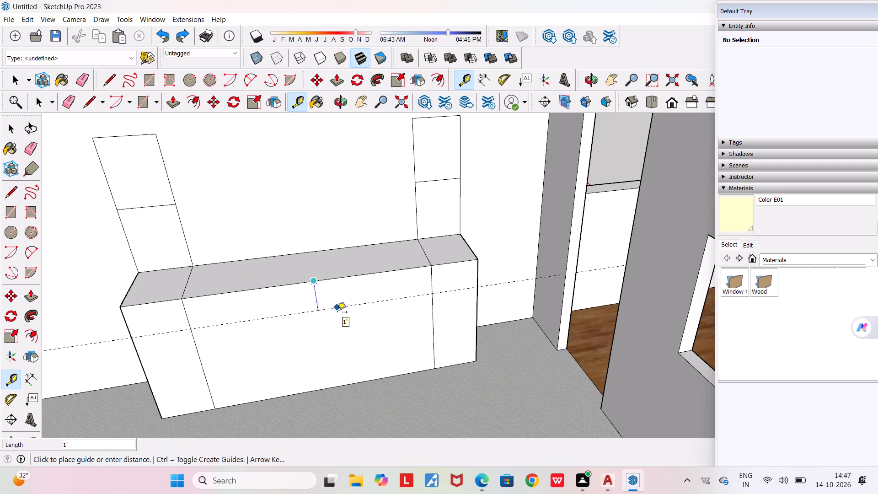
text(2')
key(Return)
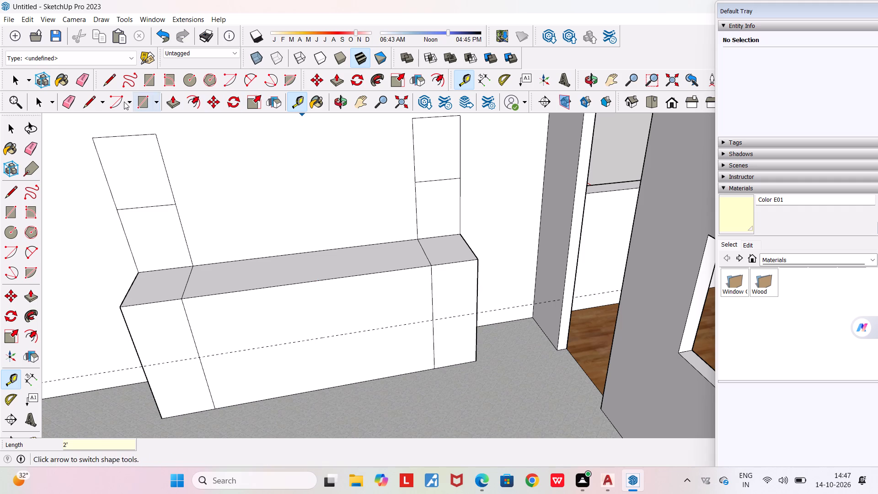
Draw a 7' horizontal line along the guide between the two vertical lines on the base unit's front face.
click(108, 78)
click(203, 357)
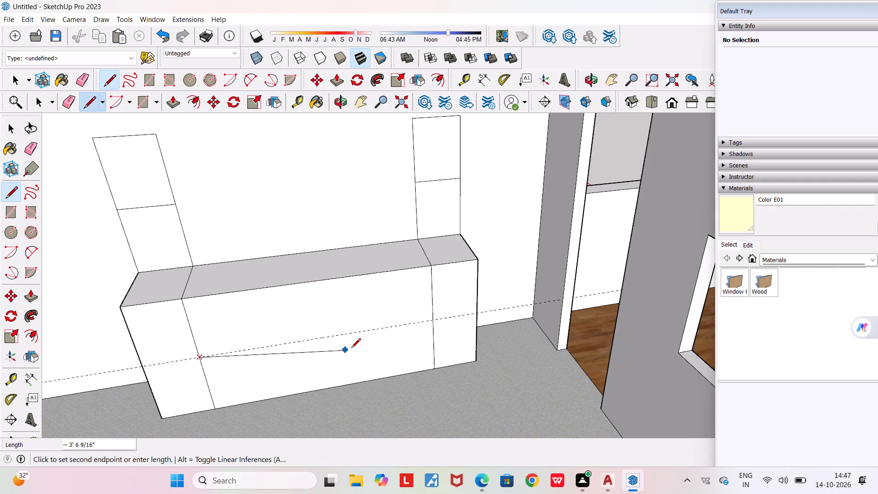
scroll(433, 320, up, 2)
click(433, 320)
key(space)
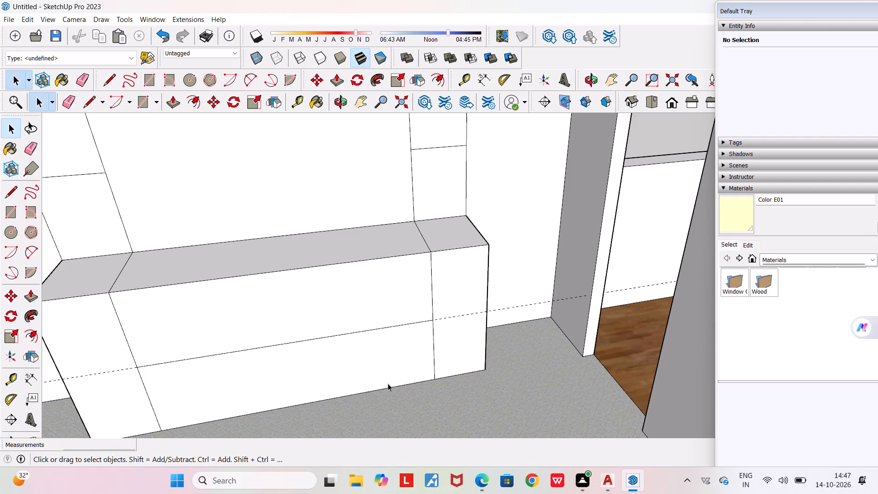
Erase the horizontal dashed guide running across the base unit's front face.
middle_drag(396, 350, 386, 346)
scroll(386, 346, down, 4)
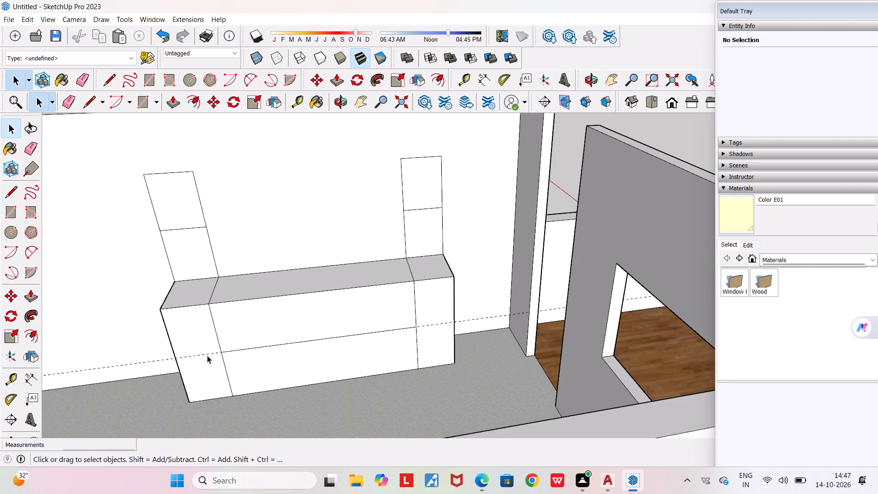
click(66, 101)
drag(128, 351, 135, 374)
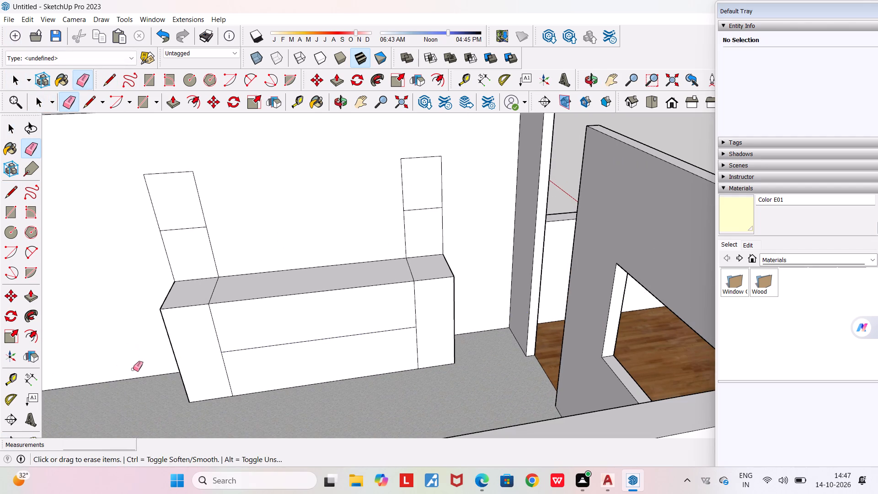
middle_drag(240, 396, 252, 392)
key(space)
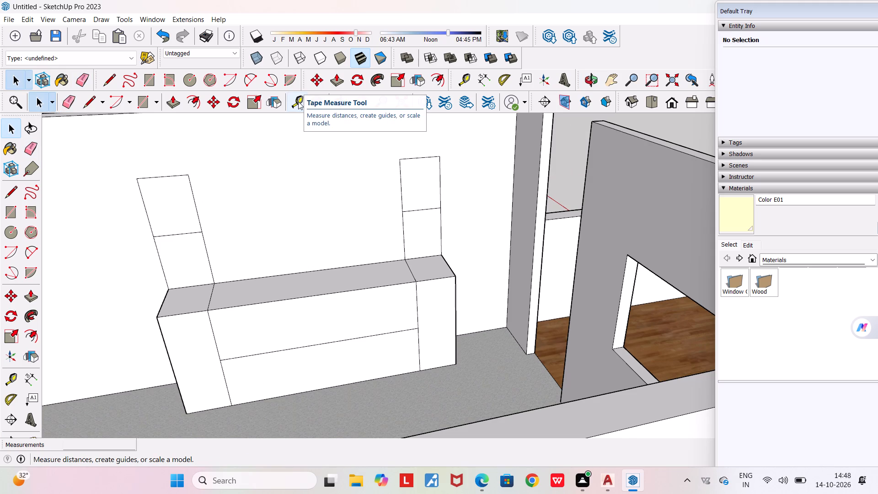
Push/Pull the four wall rectangles above the base unit's ends out 2', forming two columns flush with the base front.
click(171, 102)
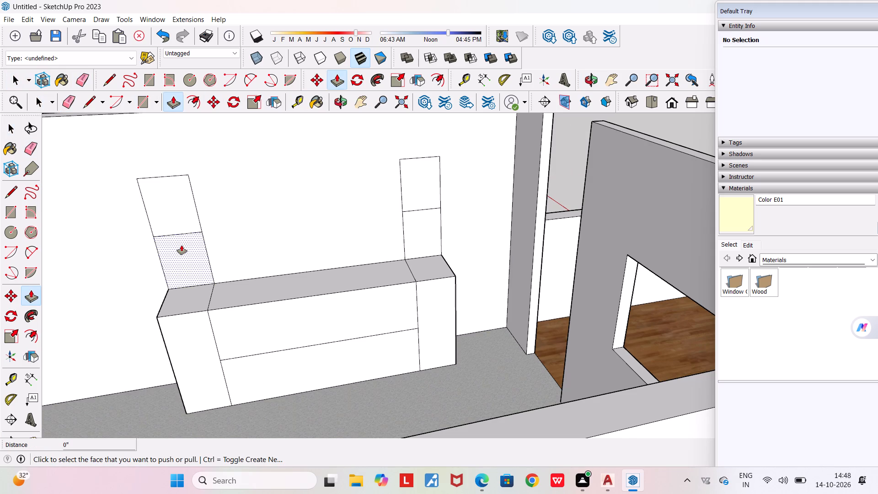
click(177, 252)
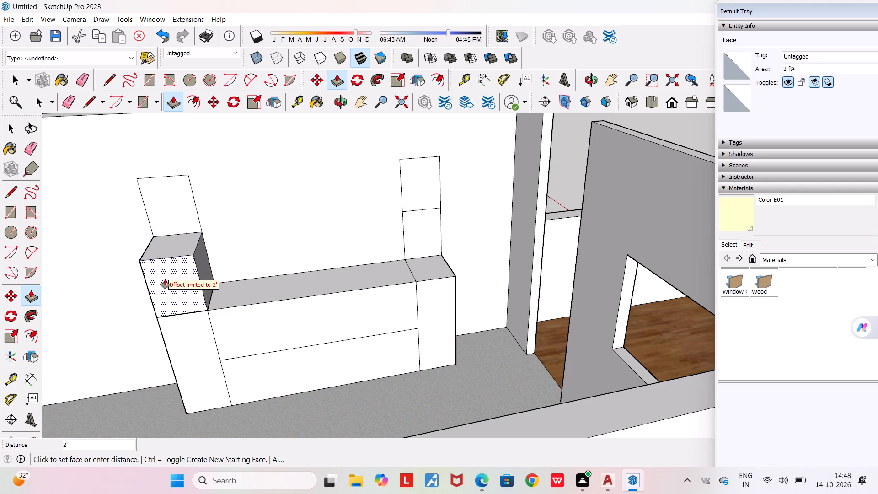
key(2)
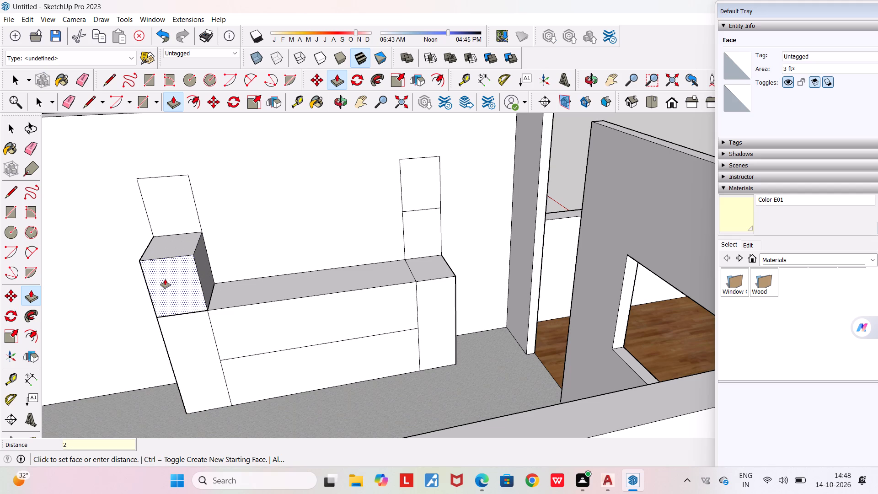
key(semicolon)
key(BackSpace)
key(apostrophe)
key(Return)
double_click(171, 192)
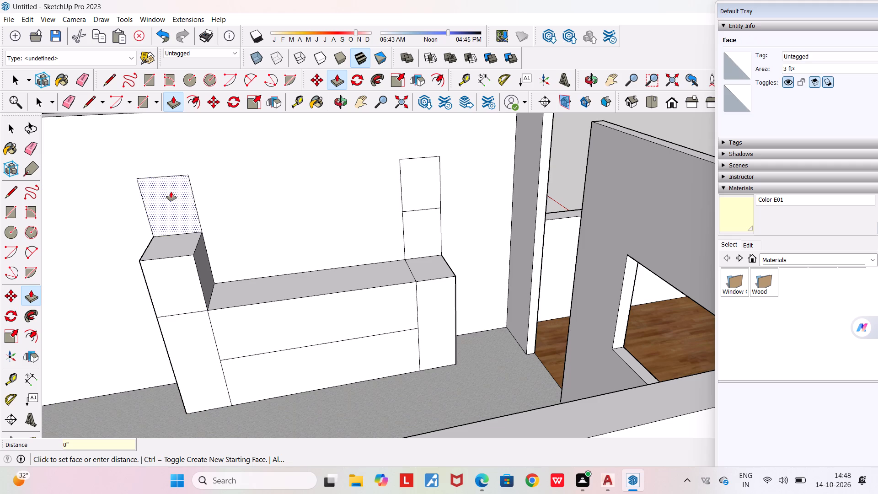
double_click(418, 189)
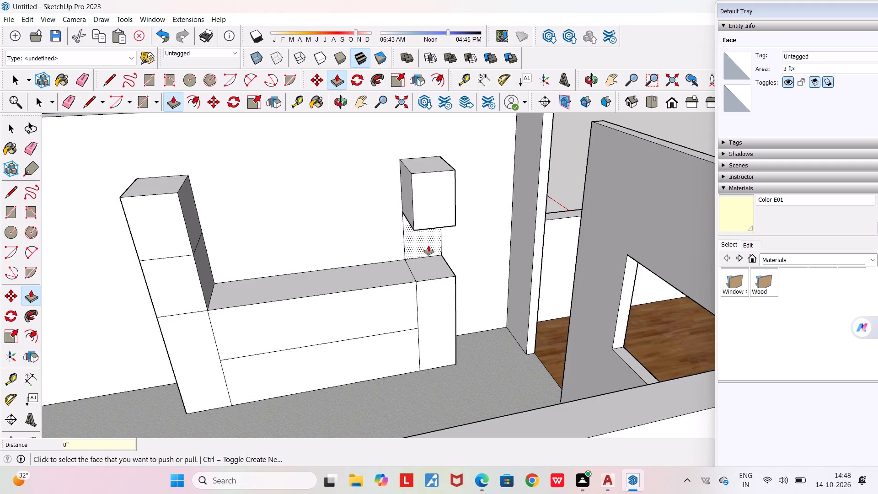
double_click(428, 246)
Examine the wall unit and its two columns from different sides of the apartment.
middle_drag(351, 305, 321, 328)
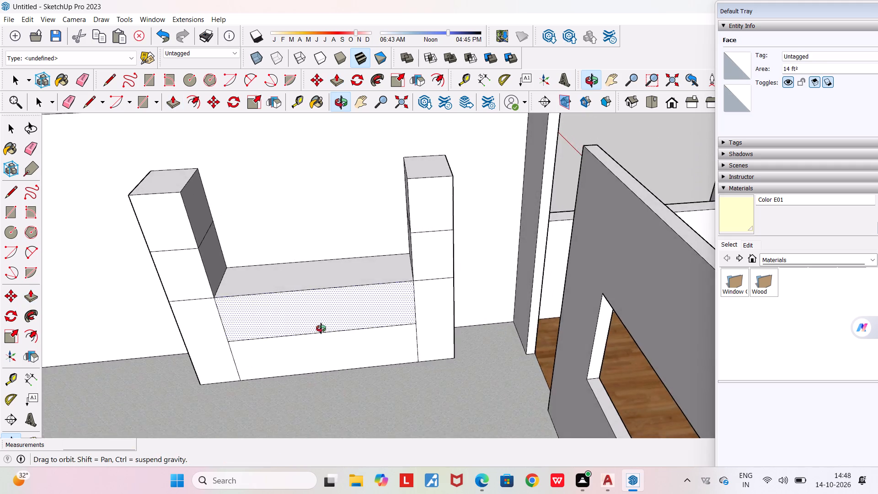
middle_drag(321, 328, 321, 328)
scroll(321, 328, down, 6)
middle_drag(305, 320, 512, 267)
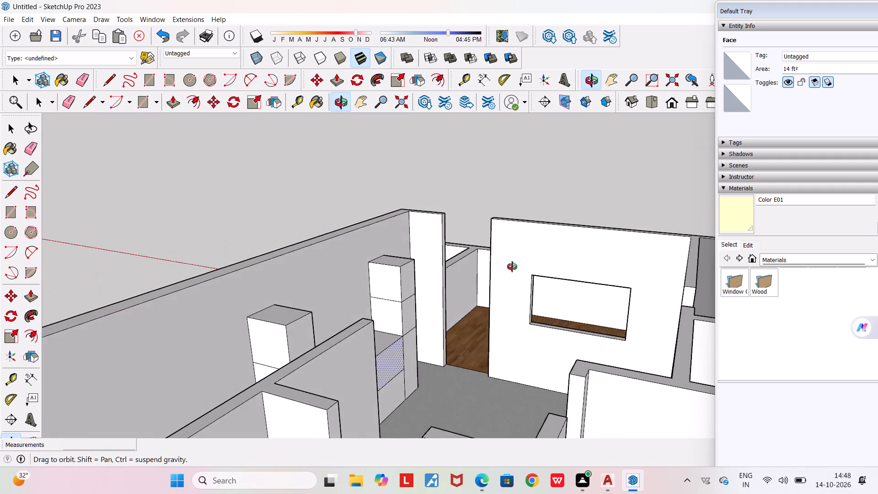
middle_drag(512, 267, 191, 281)
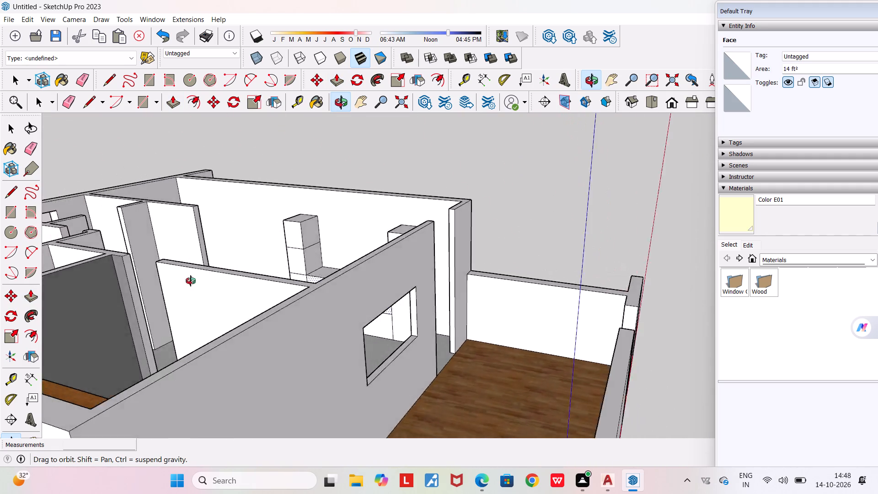
middle_drag(191, 281, 335, 310)
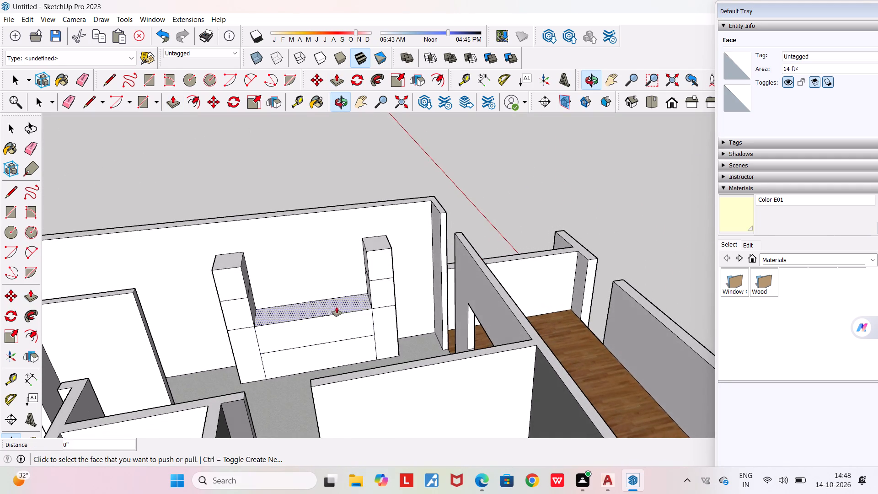
scroll(323, 289, up, 2)
scroll(302, 324, up, 3)
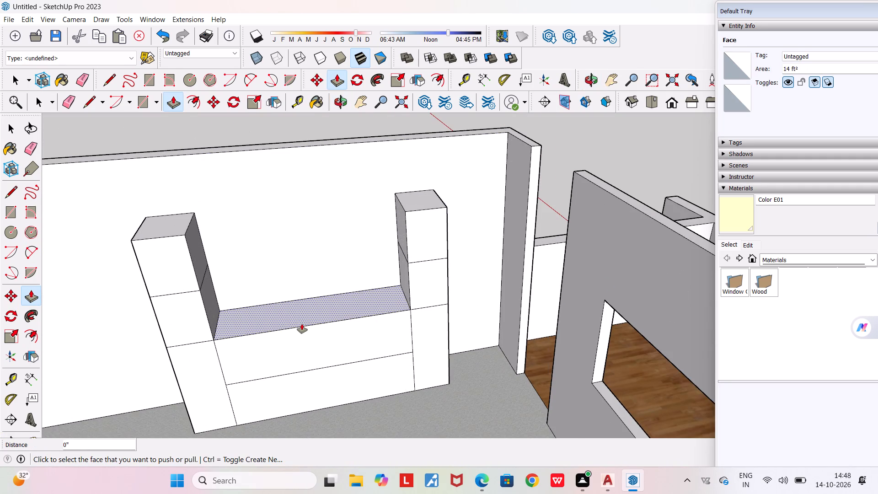
scroll(302, 324, up, 1)
middle_drag(302, 324, 290, 304)
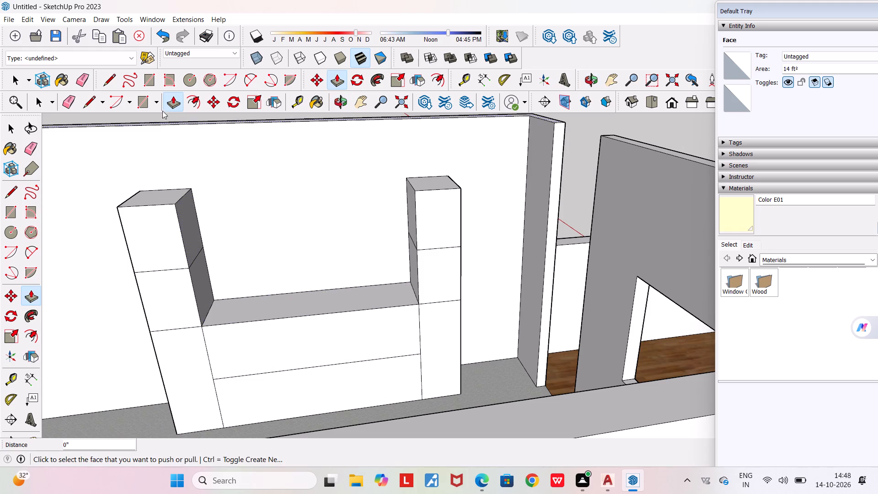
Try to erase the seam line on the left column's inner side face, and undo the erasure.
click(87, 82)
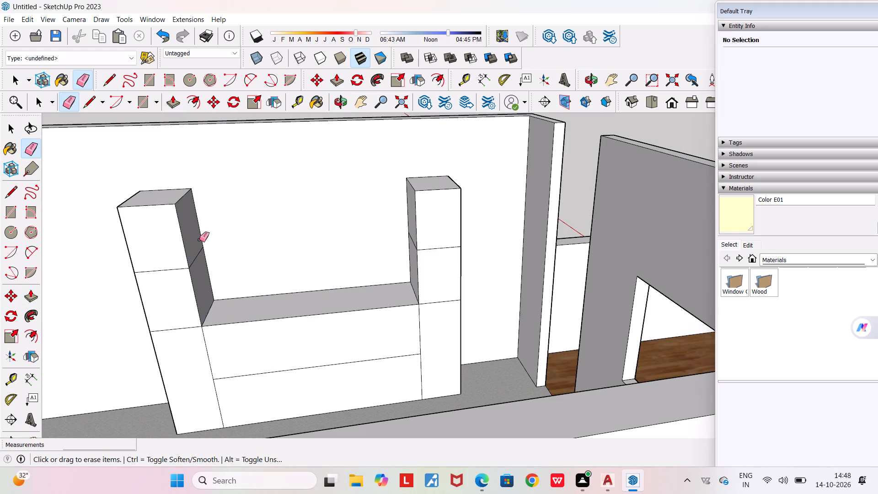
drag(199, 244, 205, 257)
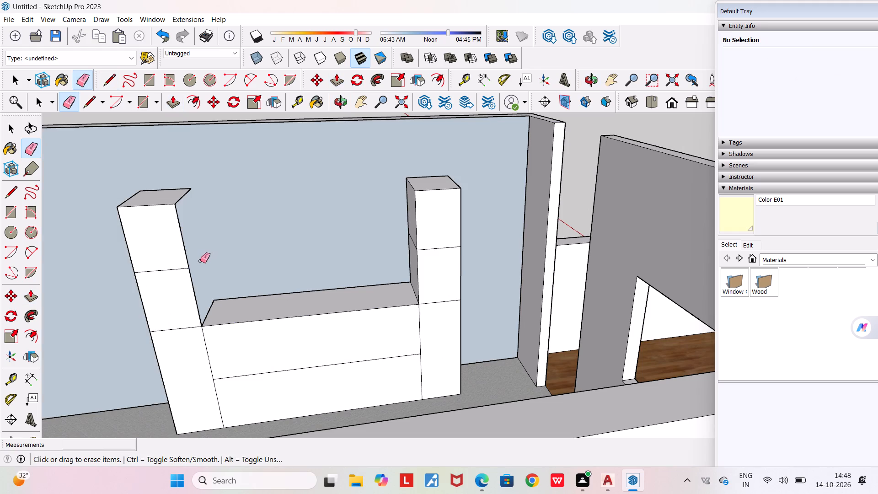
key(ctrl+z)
Erase the horizontal seam lines on the inner side faces of both columns.
scroll(200, 261, up, 8)
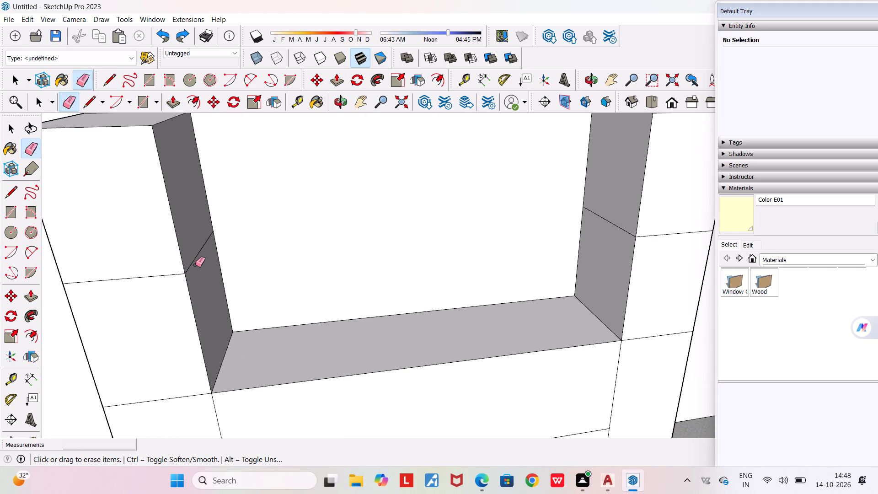
click(192, 265)
scroll(192, 265, down, 3)
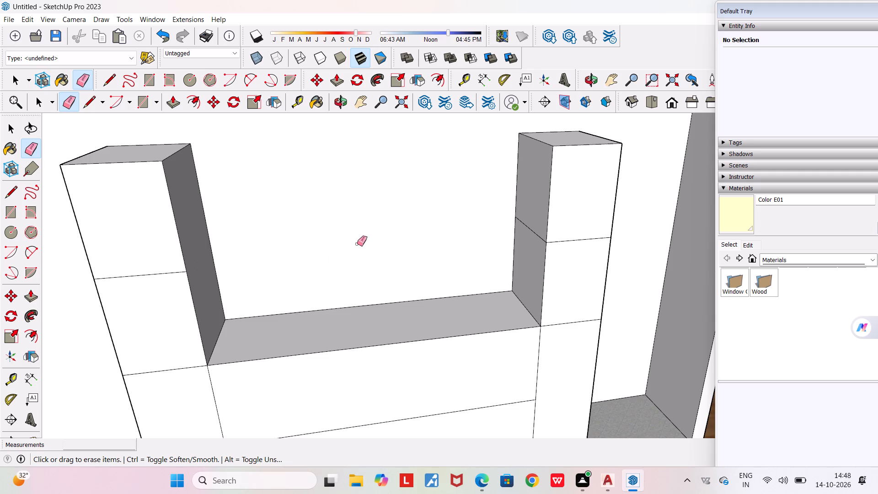
click(538, 235)
Erase the two horizontal seam lines on the wall unit's outer side face at the end nearest the wood-floored room.
scroll(536, 236, down, 1)
middle_drag(523, 285, 487, 290)
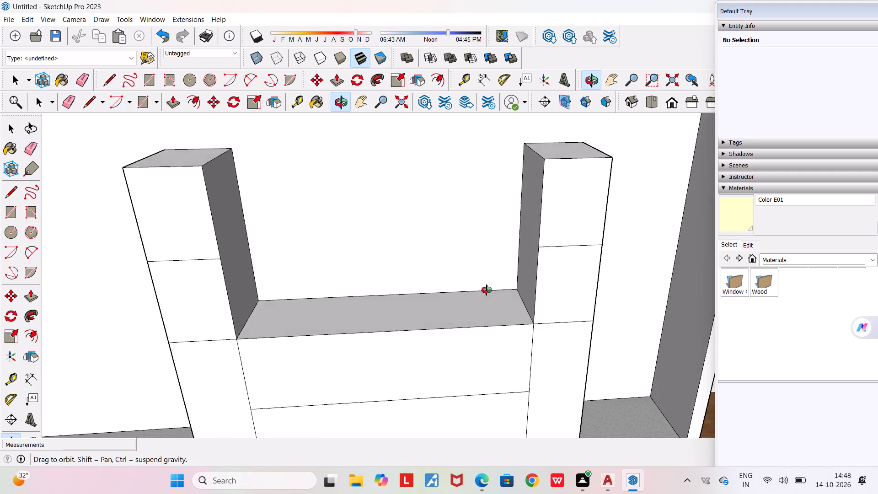
middle_drag(487, 290, 216, 248)
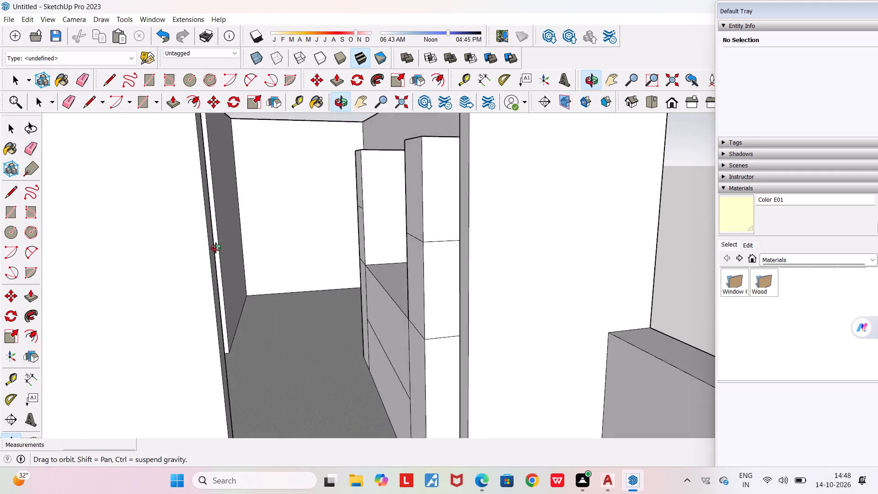
middle_drag(216, 248, 246, 266)
scroll(503, 239, up, 3)
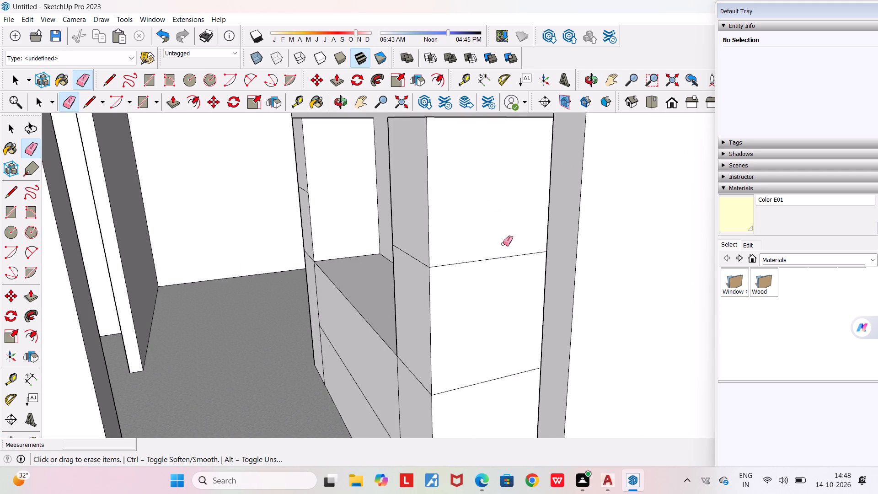
click(490, 258)
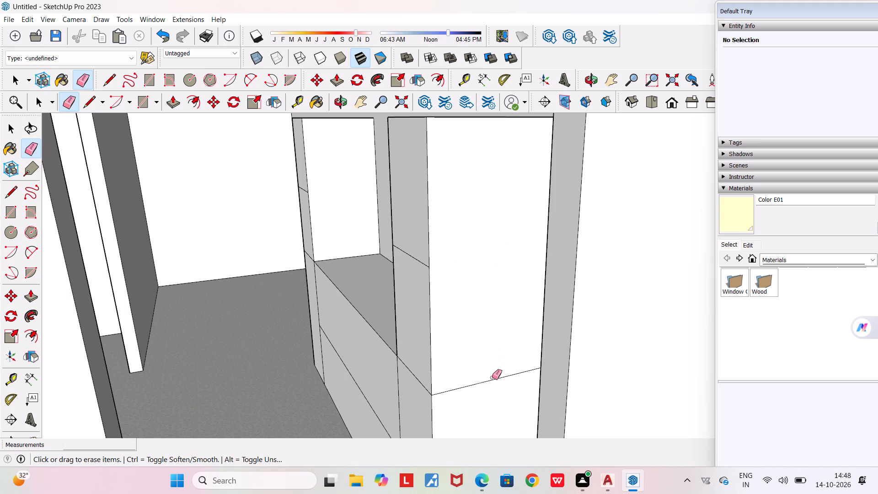
click(492, 379)
Erase the two horizontal seam lines on the wall unit's opposite outer side face, farthest from the wood-floored room.
scroll(488, 368, down, 2)
middle_drag(453, 373, 668, 426)
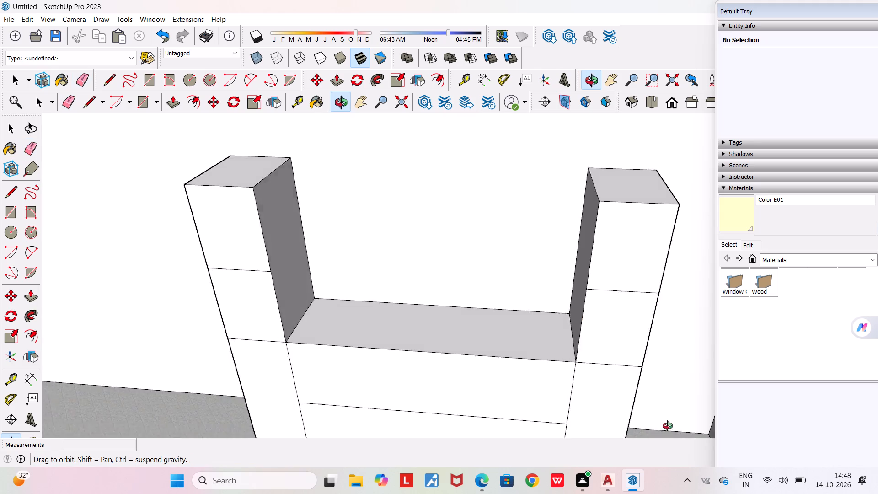
middle_drag(668, 426, 763, 405)
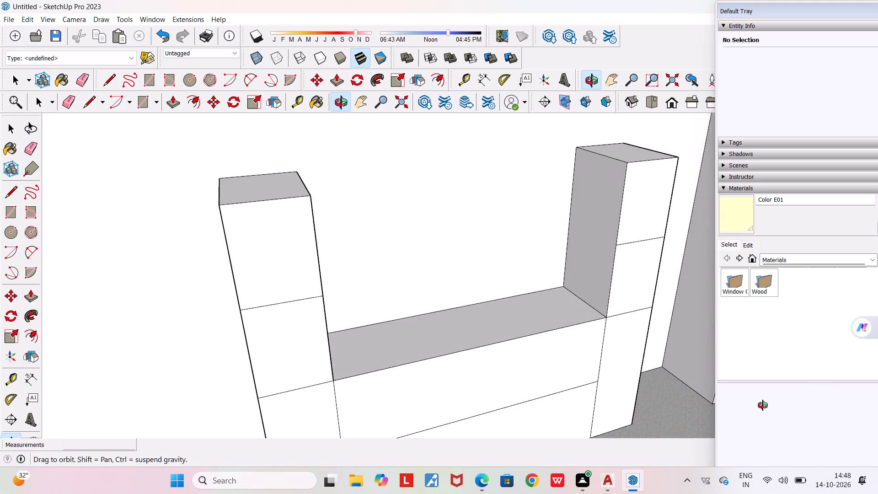
middle_drag(763, 405, 782, 395)
middle_drag(271, 320, 383, 350)
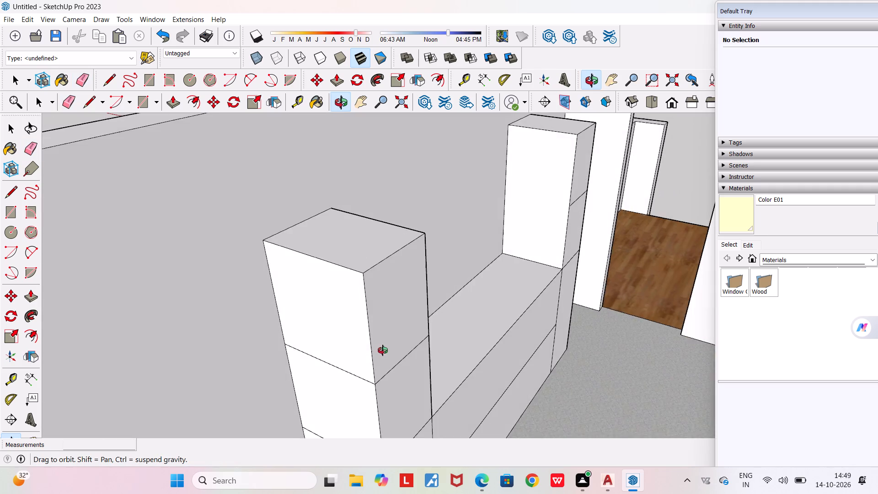
middle_drag(383, 350, 460, 325)
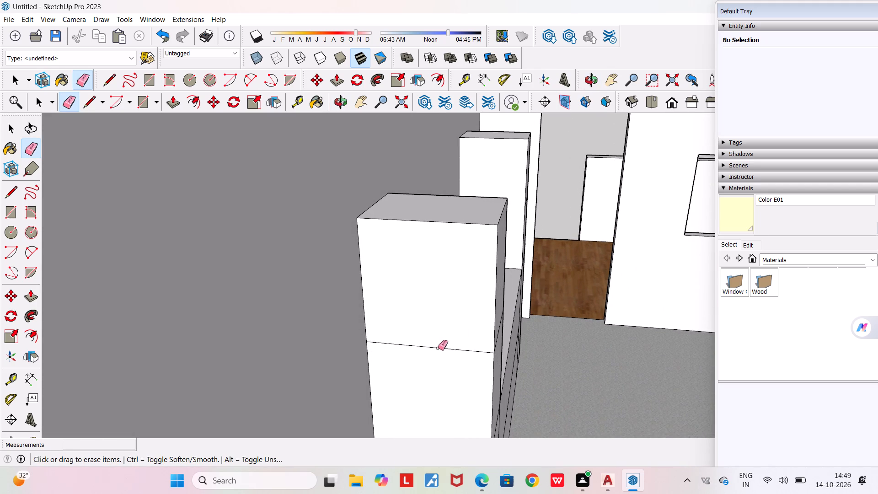
click(438, 348)
middle_drag(413, 364, 402, 328)
scroll(402, 328, down, 4)
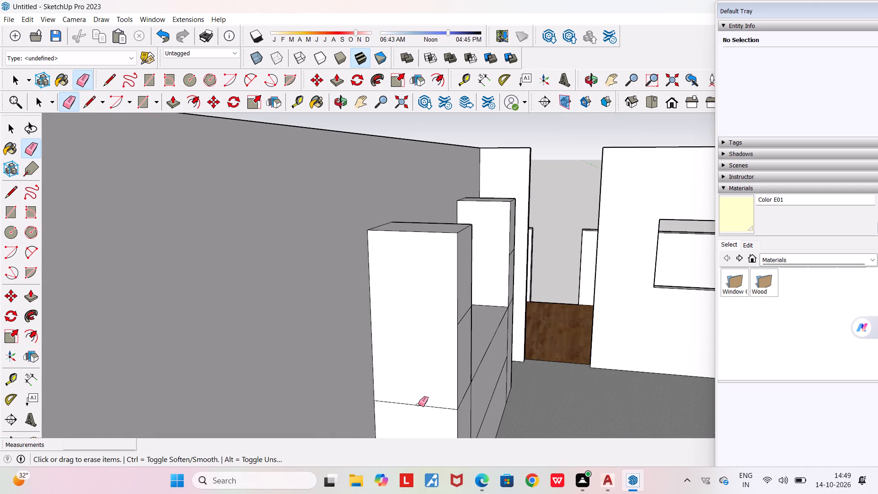
click(418, 404)
Examine the cleaned-up wall unit from above, from the front and up close.
scroll(419, 397, down, 7)
middle_drag(418, 403, 397, 441)
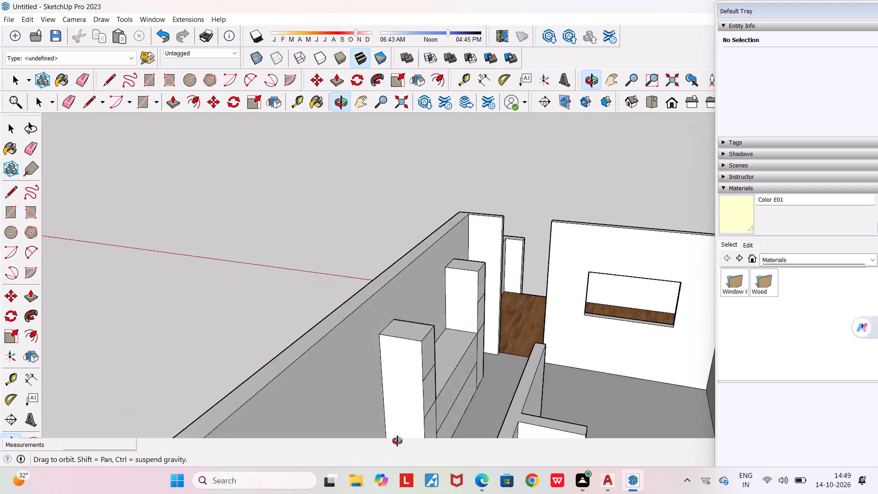
middle_drag(397, 441, 324, 441)
scroll(324, 441, down, 4)
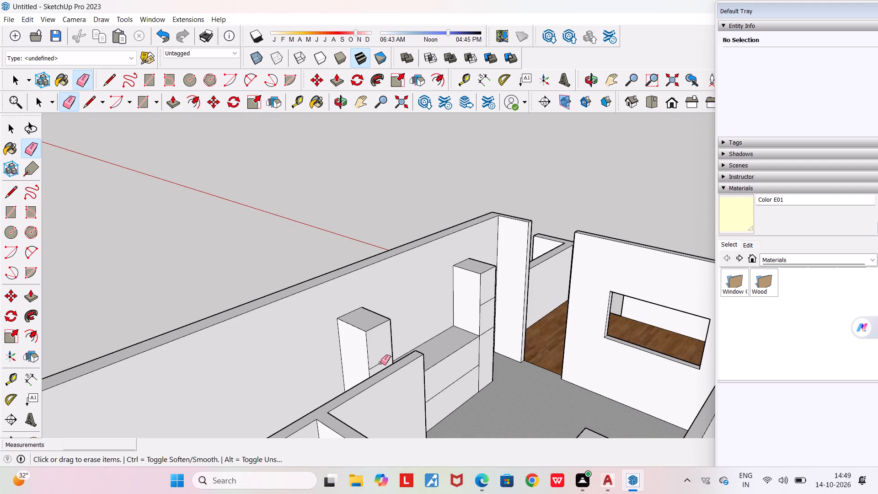
middle_drag(380, 363, 217, 366)
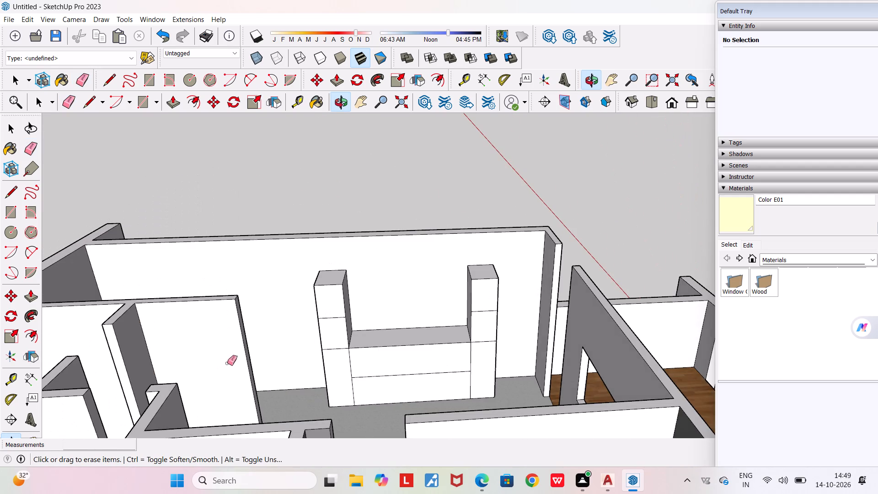
scroll(455, 392, up, 3)
key(space)
scroll(455, 392, up, 2)
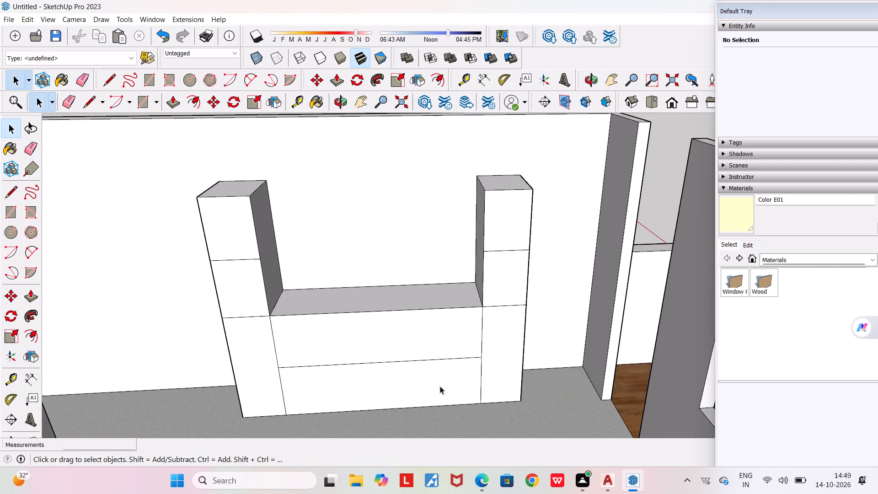
middle_click(432, 381)
scroll(428, 382, up, 2)
middle_drag(428, 382, 433, 394)
scroll(174, 209, up, 2)
middle_drag(174, 208, 179, 200)
scroll(179, 200, down, 1)
middle_drag(270, 307, 231, 299)
scroll(231, 299, down, 2)
middle_drag(332, 368, 317, 360)
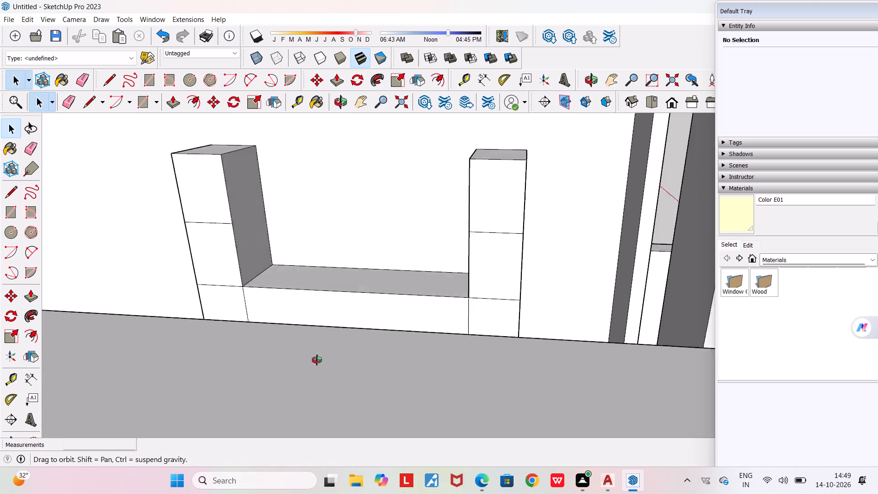
Examine the wall unit's front panels and the surrounding living room from above, from the front and up close.
middle_drag(317, 360, 369, 385)
scroll(369, 385, down, 2)
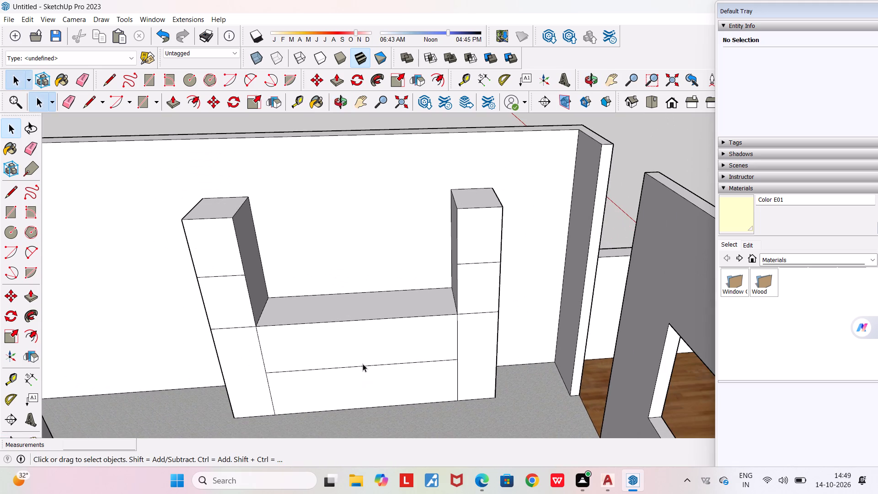
scroll(362, 361, down, 2)
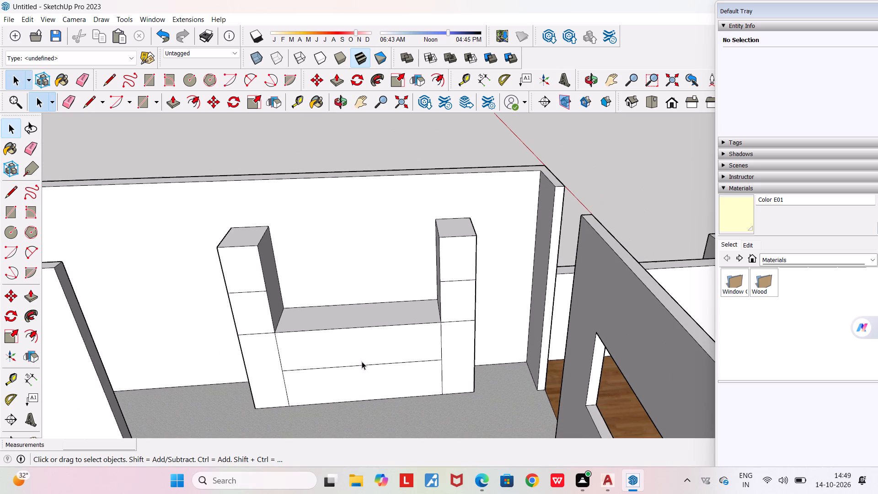
middle_drag(362, 361, 340, 396)
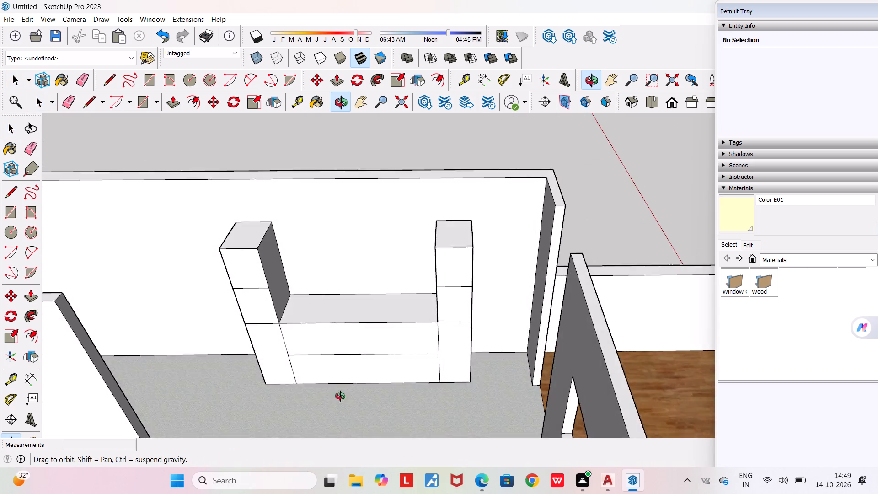
middle_drag(340, 396, 345, 360)
scroll(252, 282, up, 2)
middle_drag(247, 283, 271, 245)
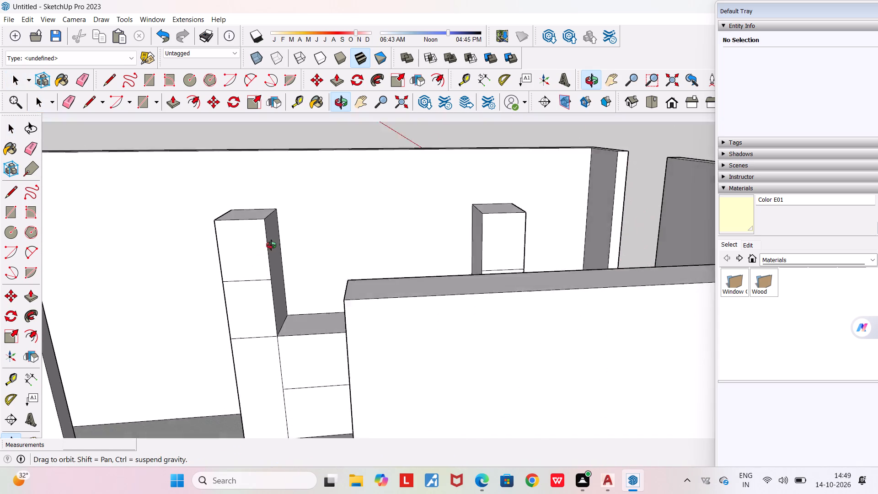
middle_drag(271, 245, 289, 225)
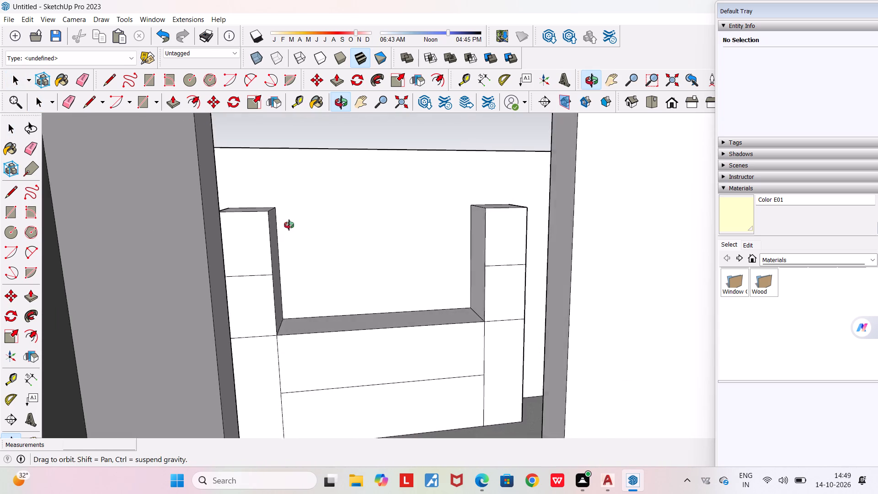
middle_drag(289, 225, 286, 223)
scroll(446, 398, up, 1)
middle_drag(444, 398, 428, 398)
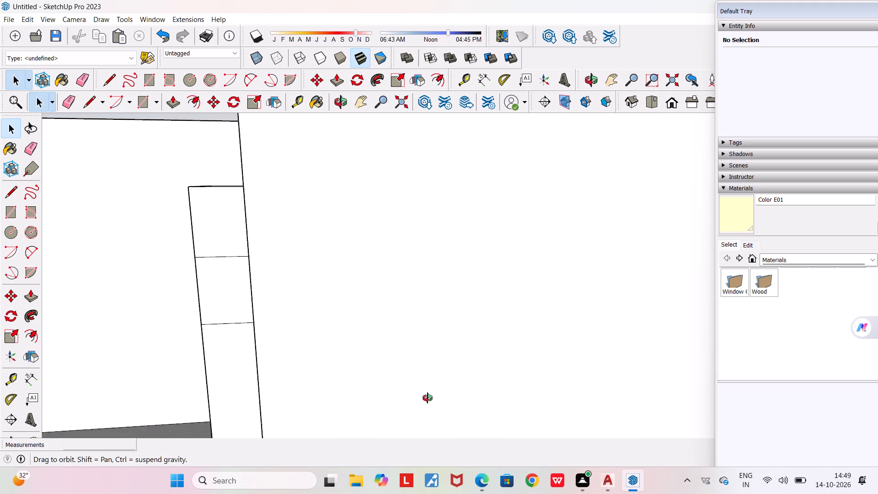
middle_drag(428, 398, 444, 428)
scroll(444, 428, down, 2)
middle_drag(407, 381, 391, 368)
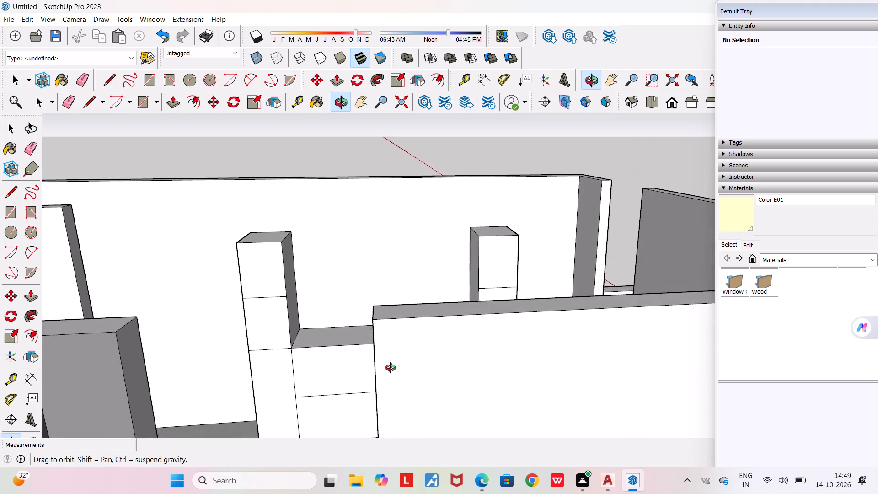
middle_drag(391, 368, 389, 381)
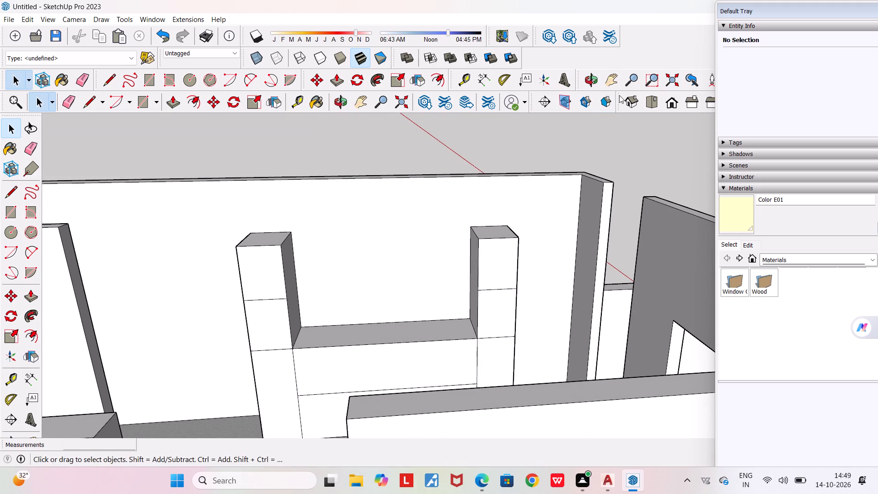
click(609, 81)
drag(443, 240, 431, 183)
middle_drag(410, 268, 419, 364)
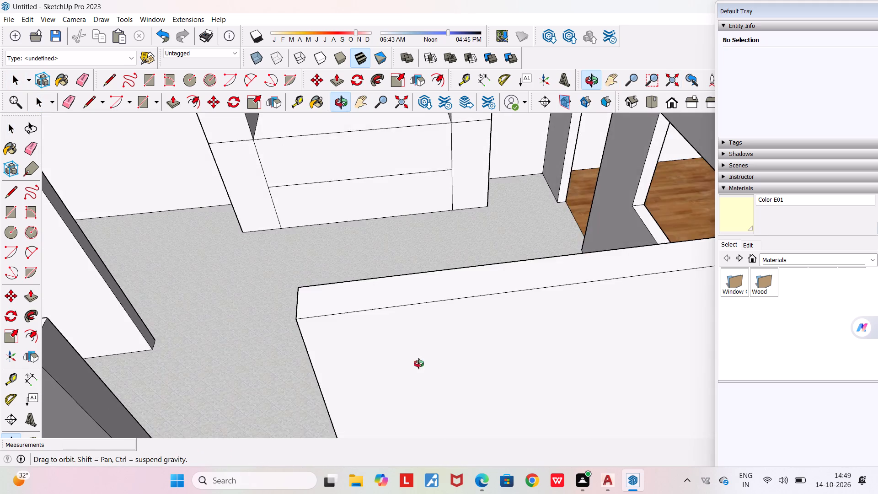
middle_drag(419, 364, 465, 334)
scroll(465, 334, down, 3)
middle_drag(327, 209, 308, 229)
scroll(308, 229, down, 3)
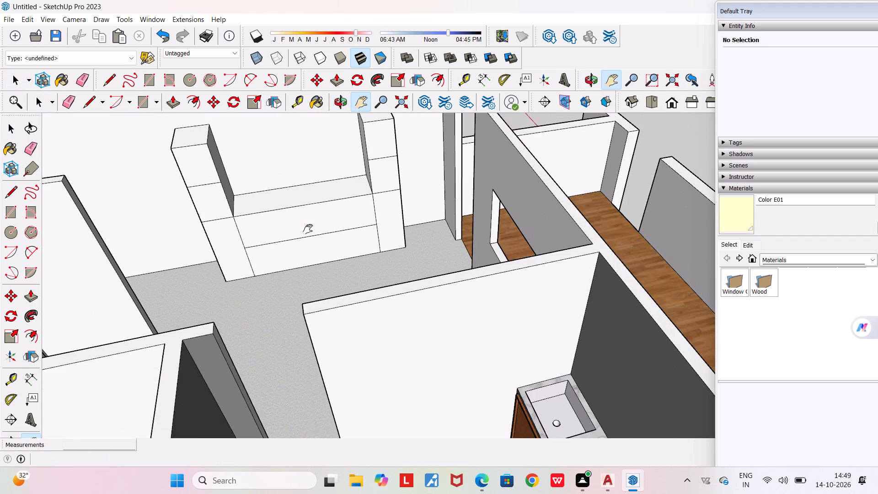
drag(343, 196, 425, 308)
middle_drag(329, 293, 282, 263)
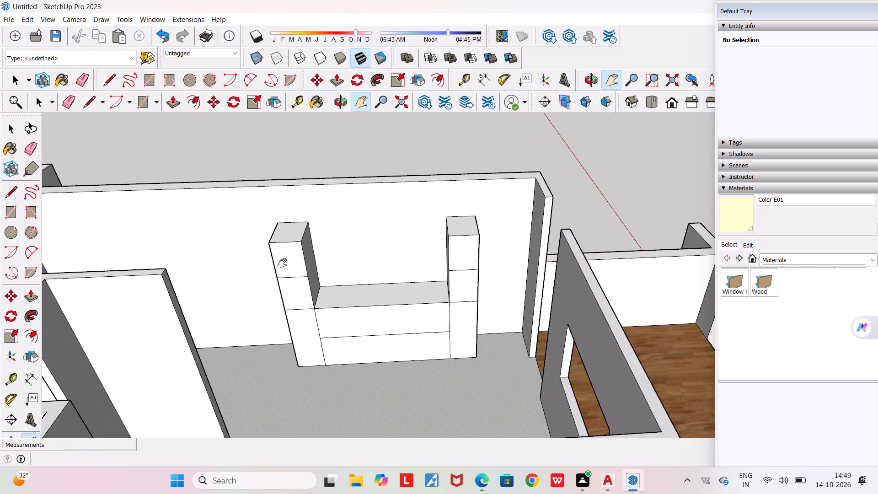
Offset inward the front panels of the column farthest from the wood-floored room: bottom about 7/8 inch, middle about 5/8 inch, top about 7/8 inch.
scroll(282, 263, up, 2)
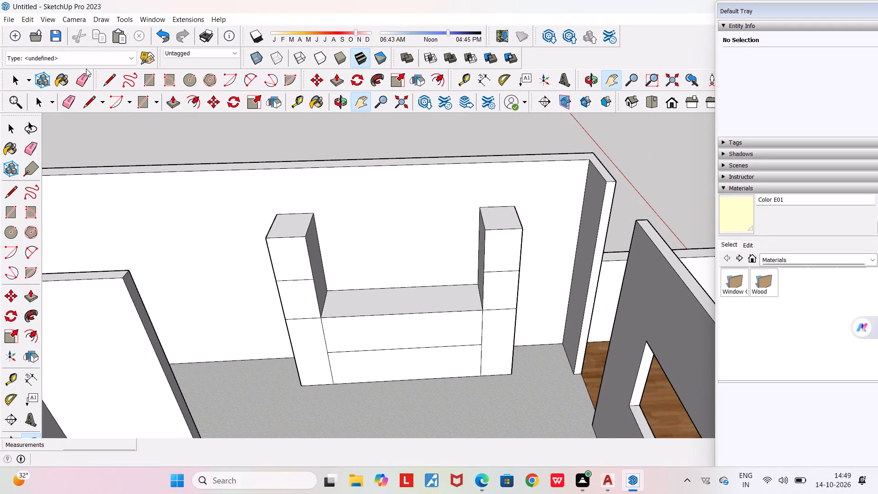
click(196, 99)
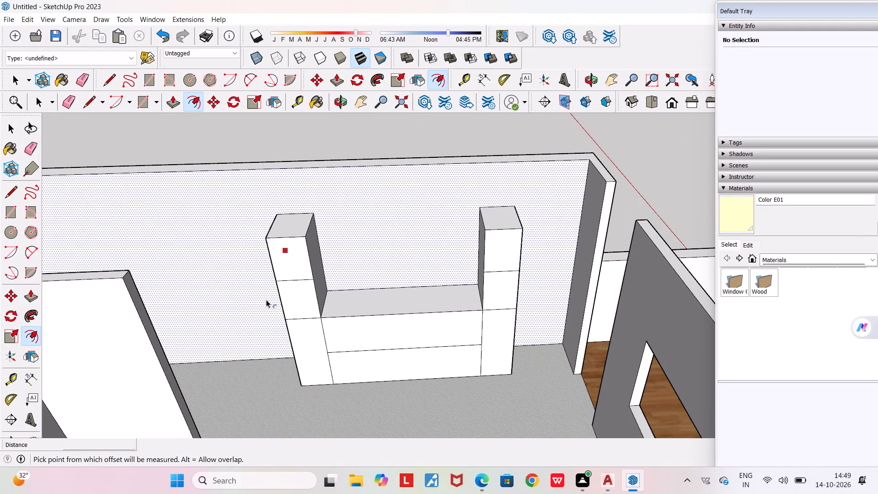
scroll(312, 353, up, 4)
click(306, 350)
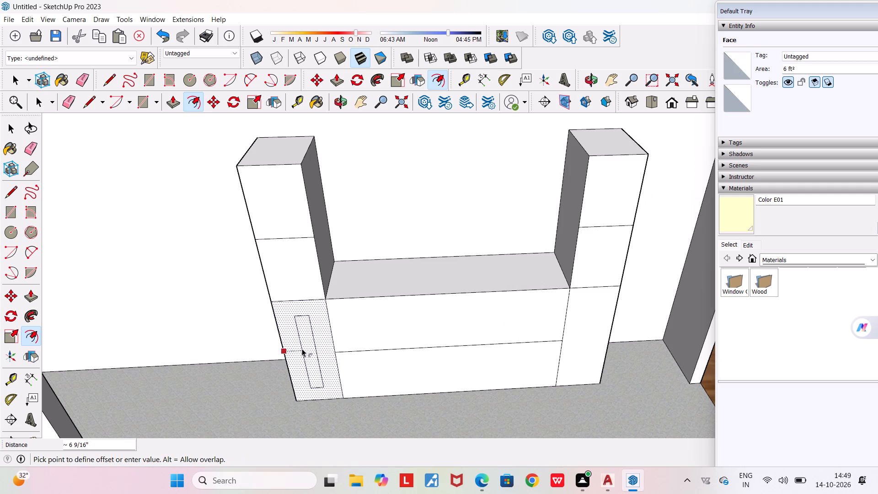
scroll(299, 347, up, 5)
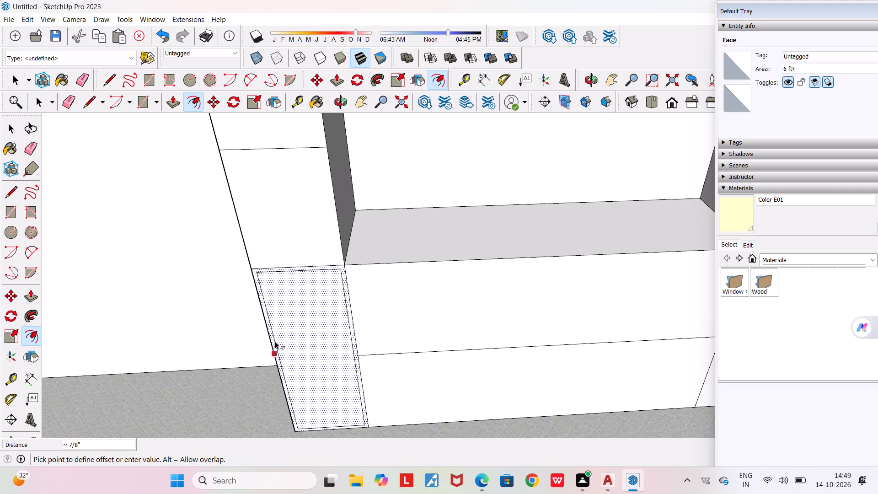
click(275, 341)
click(264, 200)
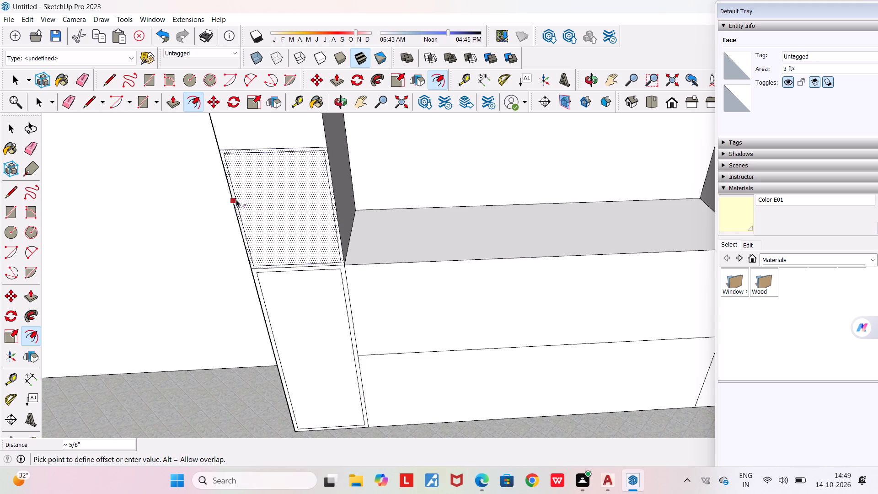
click(236, 199)
scroll(241, 204, down, 9)
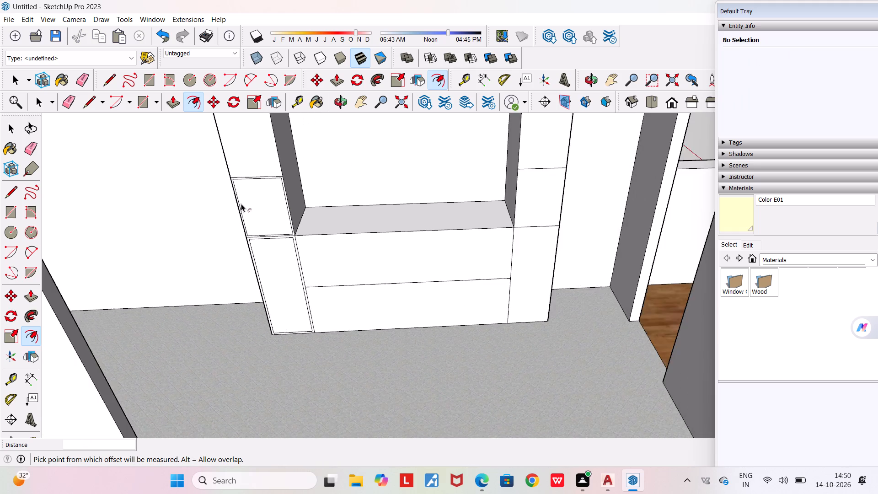
scroll(241, 204, down, 4)
click(243, 168)
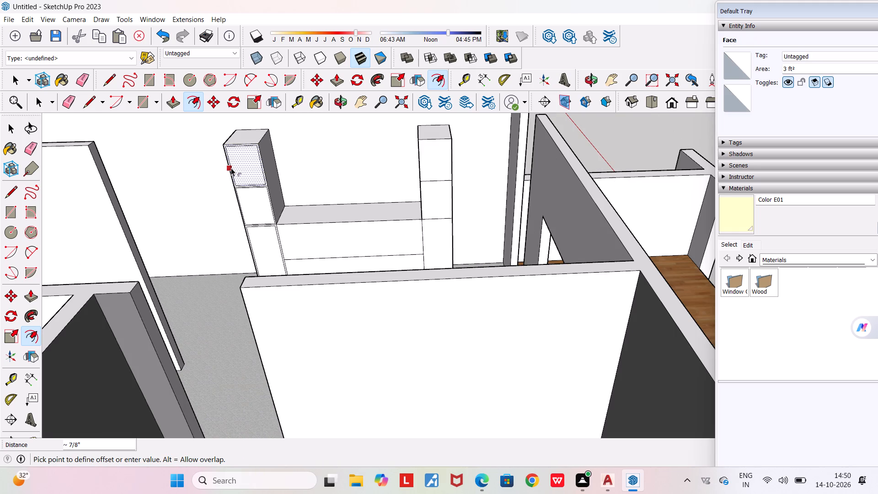
click(231, 168)
Offset inward all three front panels of the column nearest the wood-floored room, the middle about 13/16 inch and the bottom about 3/4 inch.
click(426, 161)
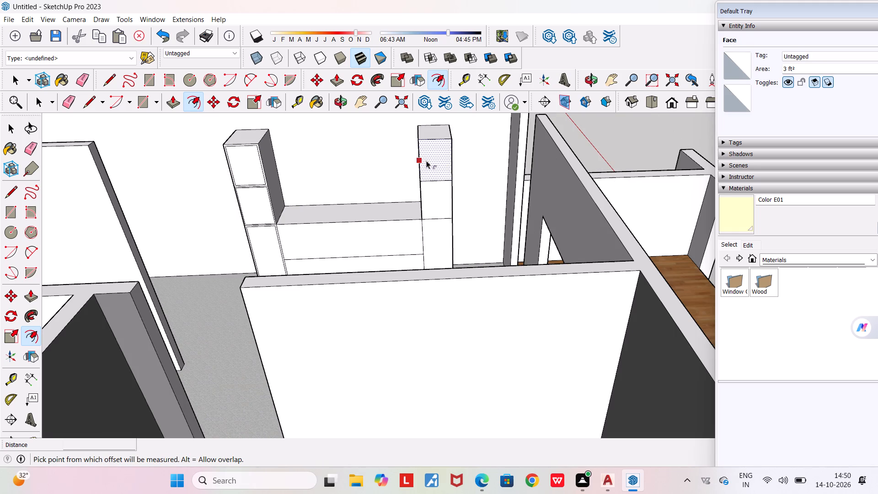
click(421, 160)
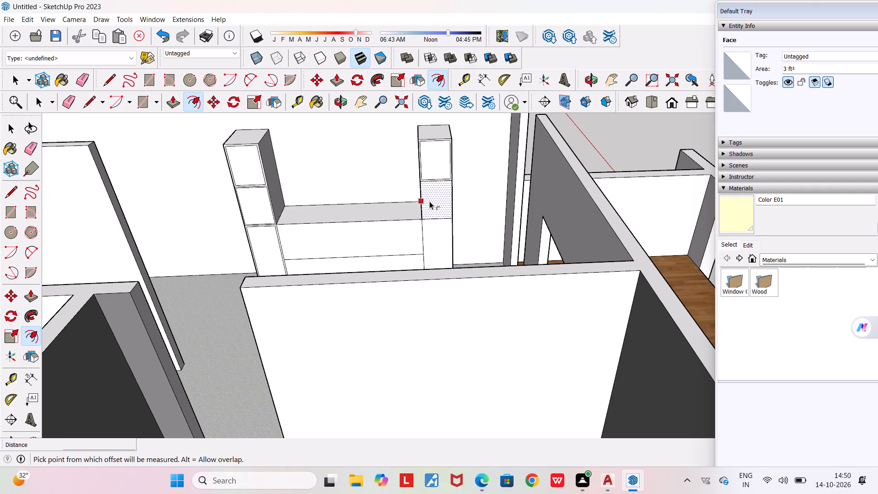
click(429, 201)
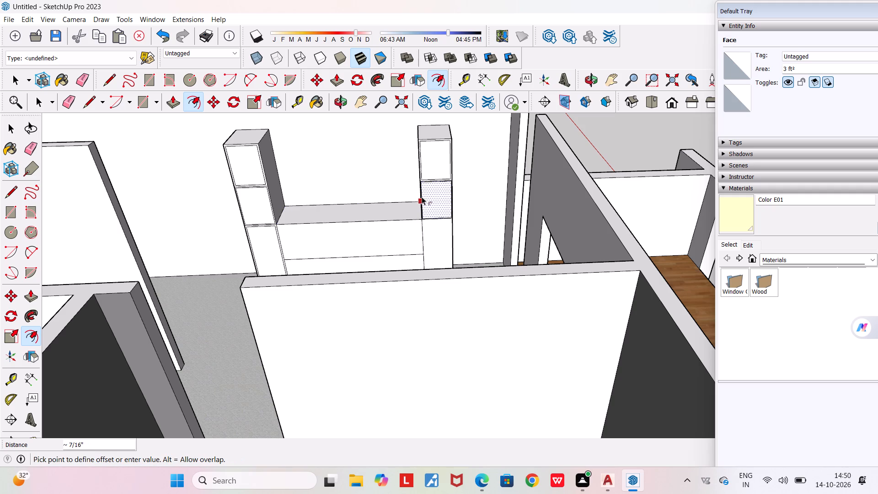
scroll(422, 197, up, 10)
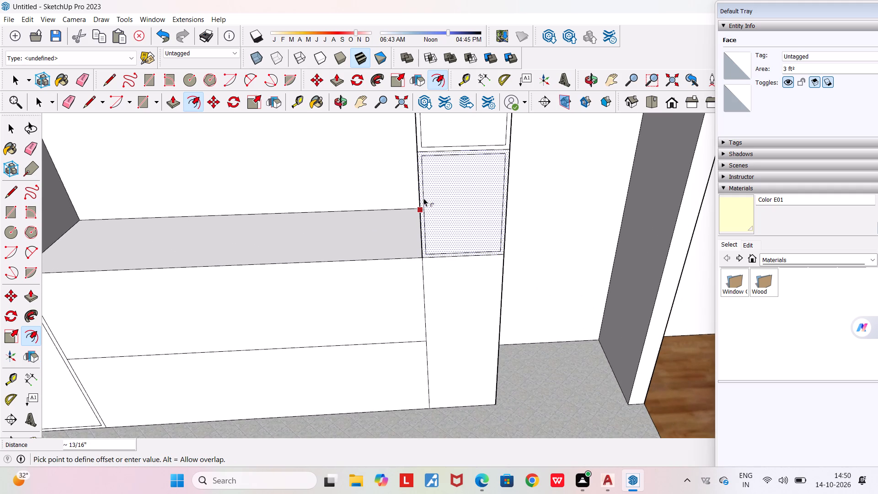
click(423, 196)
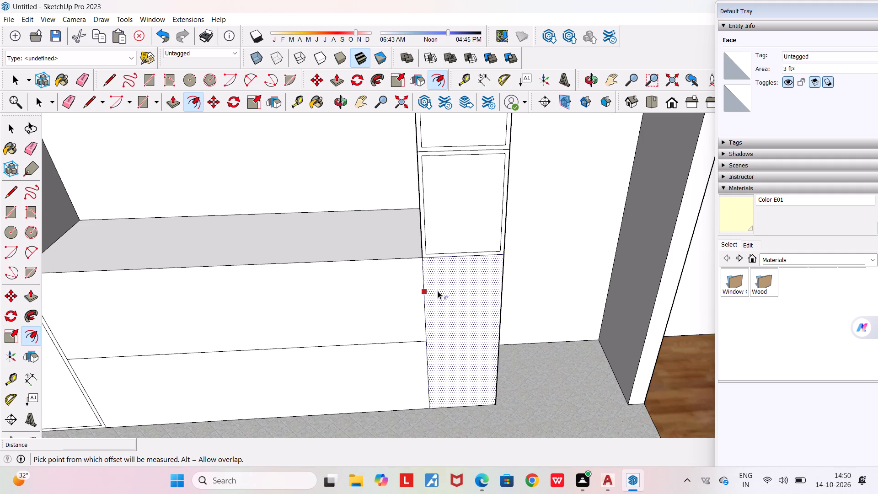
click(438, 291)
click(427, 282)
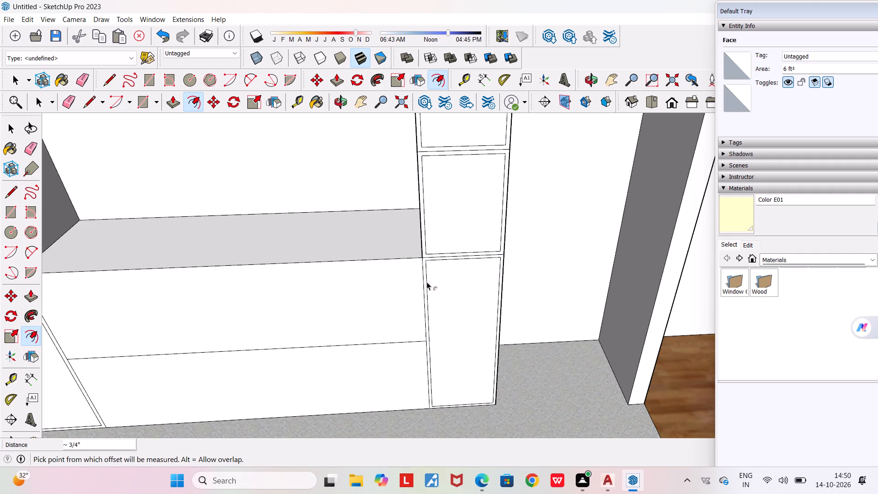
Offset inward the base's two long front panels, the upper one about 7/8 inch and the lower one about 11/16 inch.
click(271, 295)
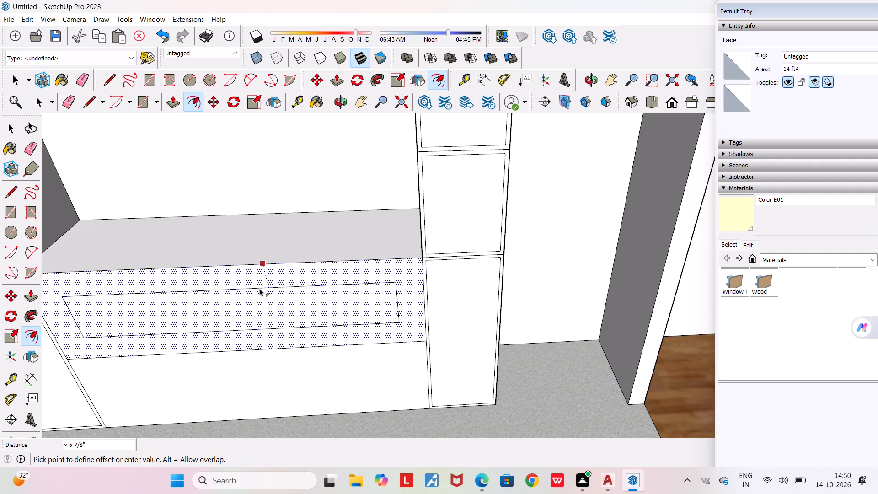
click(240, 268)
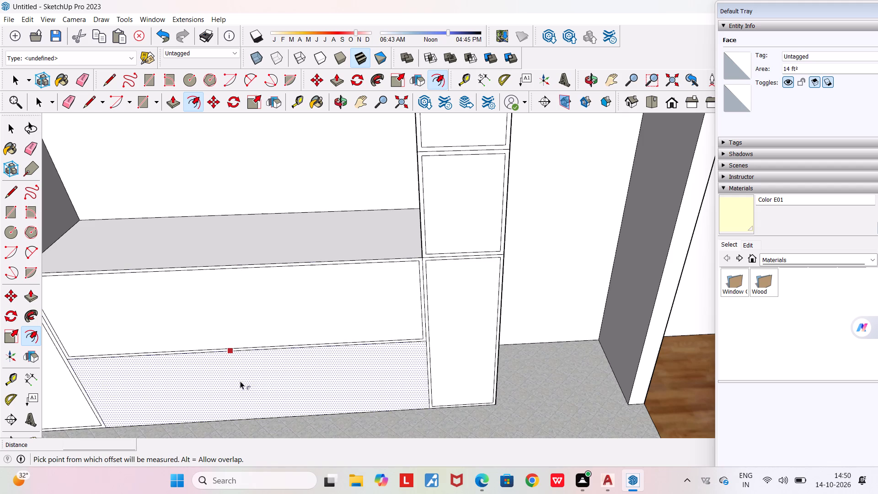
click(240, 381)
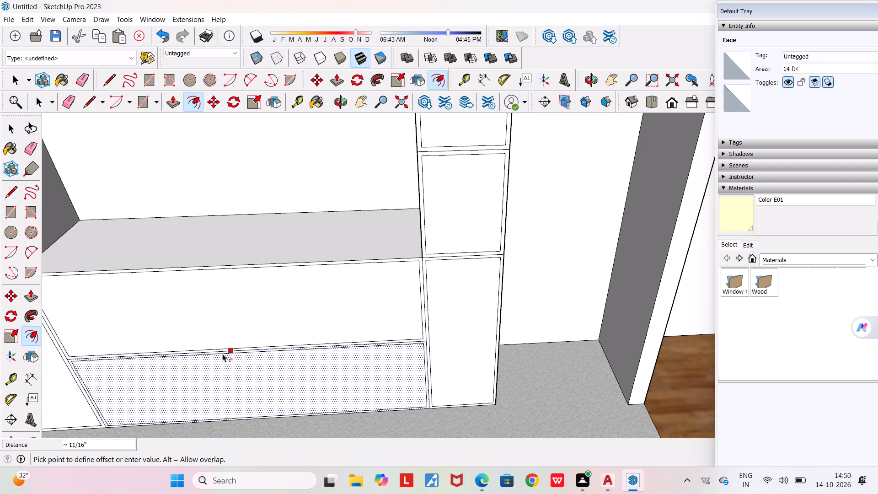
click(222, 354)
scroll(222, 385, down, 6)
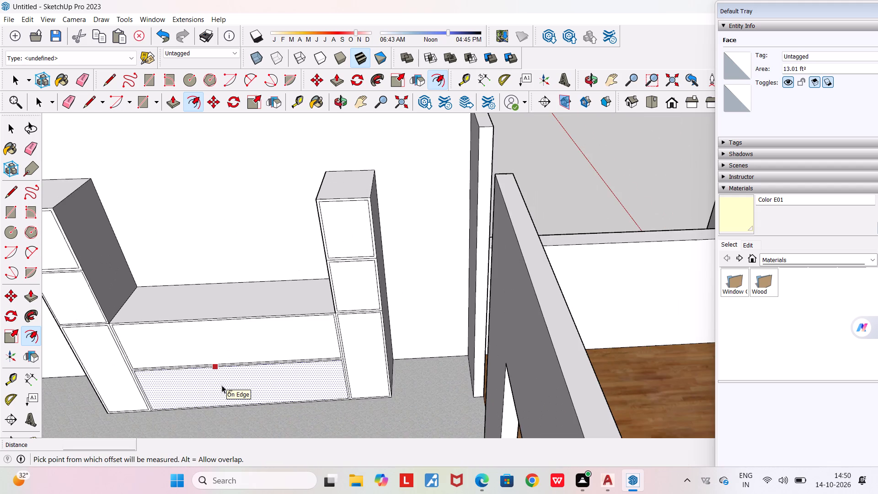
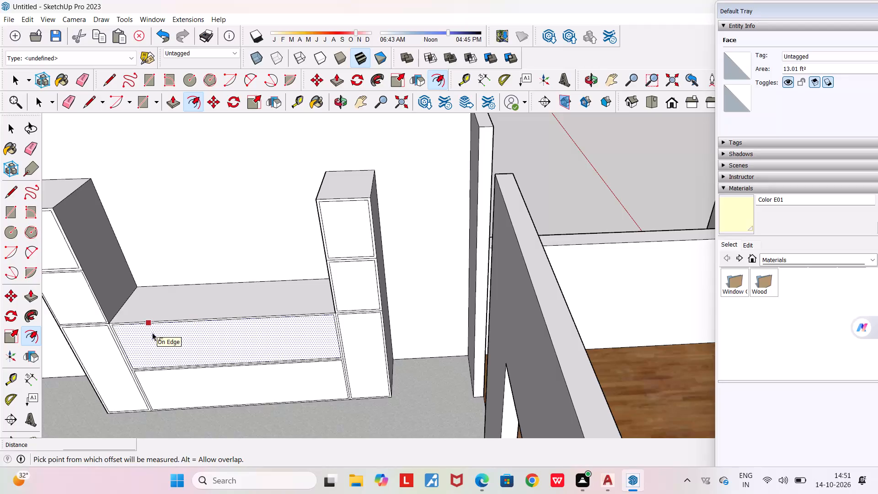
Examine the wall unit and its surrounding rooms from above and from several angles.
key(space)
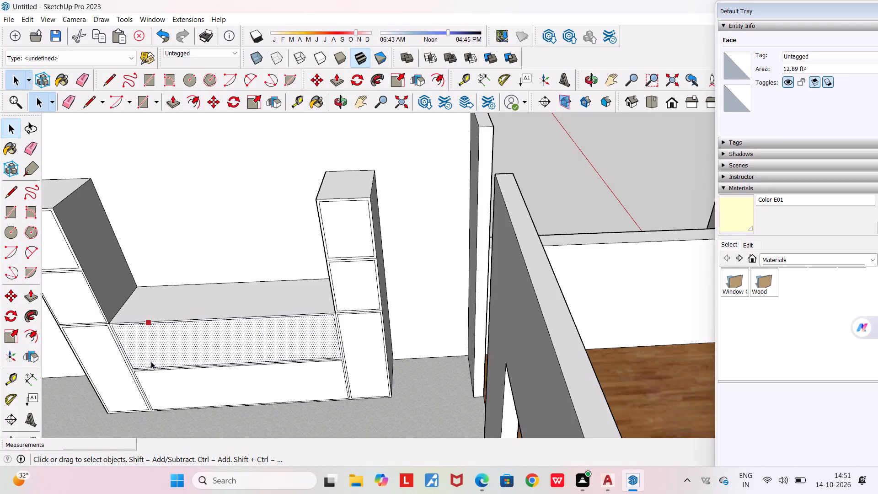
key(space)
key(Escape)
middle_drag(155, 303, 169, 268)
scroll(169, 268, down, 4)
middle_drag(161, 287, 187, 262)
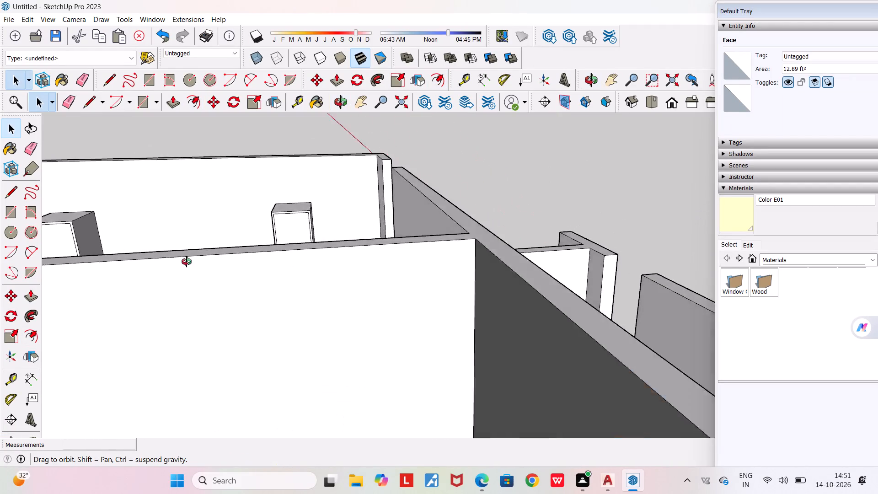
middle_drag(187, 262, 226, 285)
scroll(226, 285, down, 4)
middle_drag(159, 304, 172, 291)
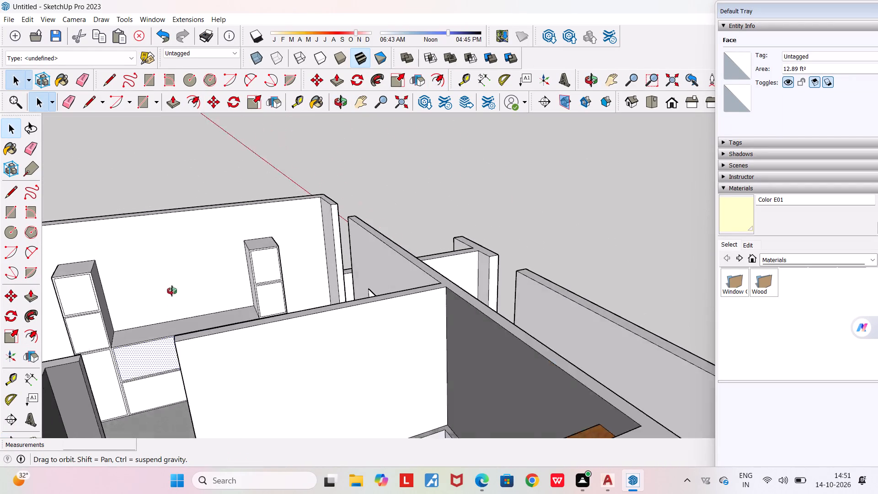
middle_drag(172, 291, 289, 287)
scroll(289, 287, down, 6)
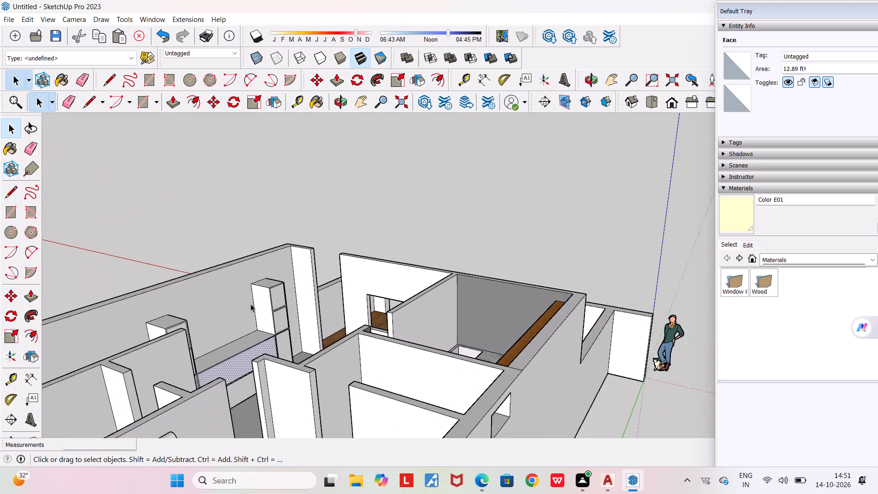
middle_drag(209, 324, 120, 354)
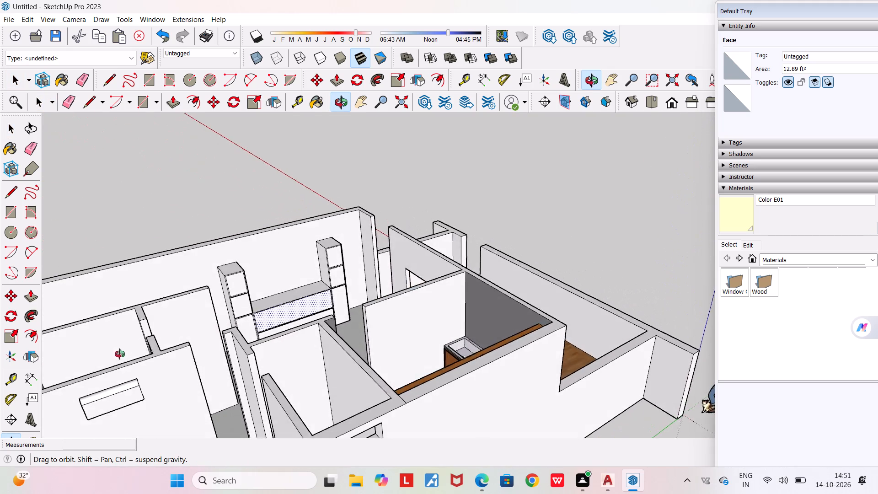
middle_drag(120, 354, 118, 352)
scroll(118, 352, down, 2)
middle_drag(317, 313, 312, 327)
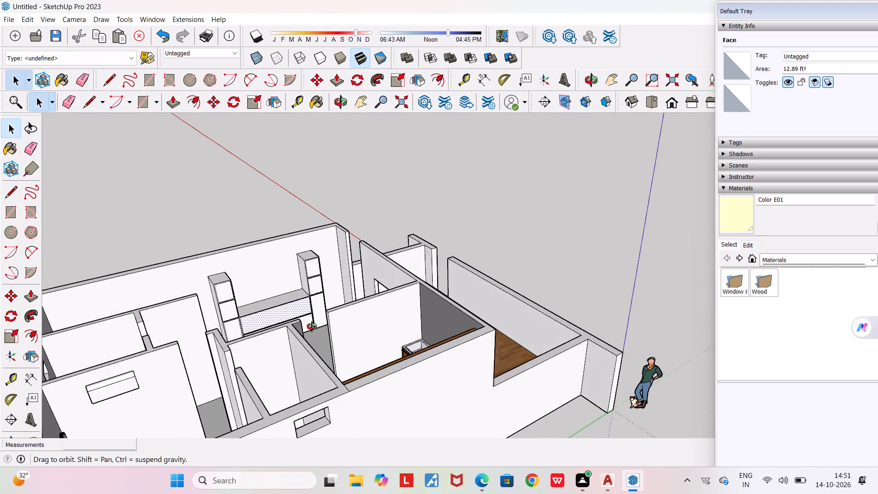
middle_drag(312, 327, 234, 346)
Erase the original dividing lines between the three front panels of the column farthest from the wood-floored room.
scroll(319, 245, up, 8)
scroll(226, 231, up, 7)
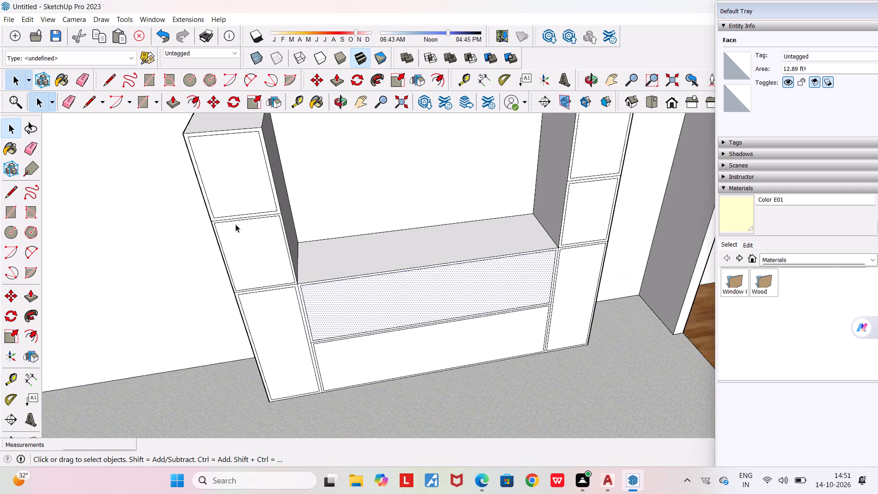
scroll(236, 224, up, 3)
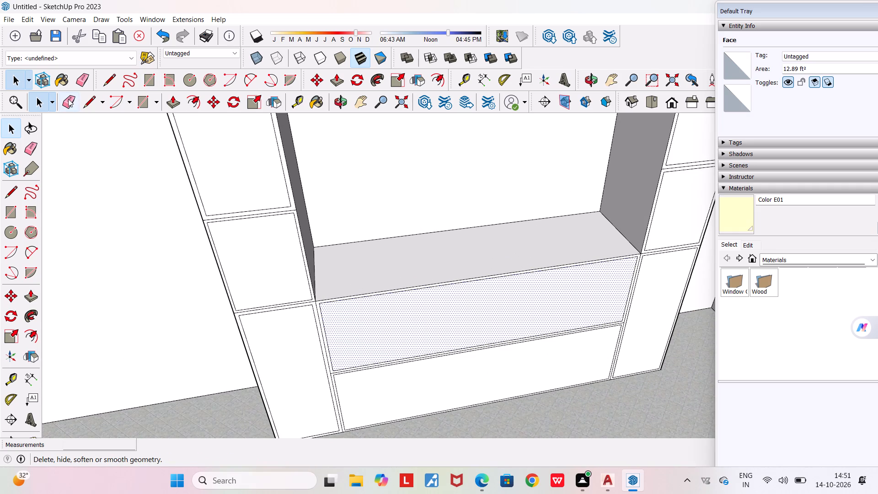
click(68, 98)
scroll(230, 220, up, 2)
click(229, 216)
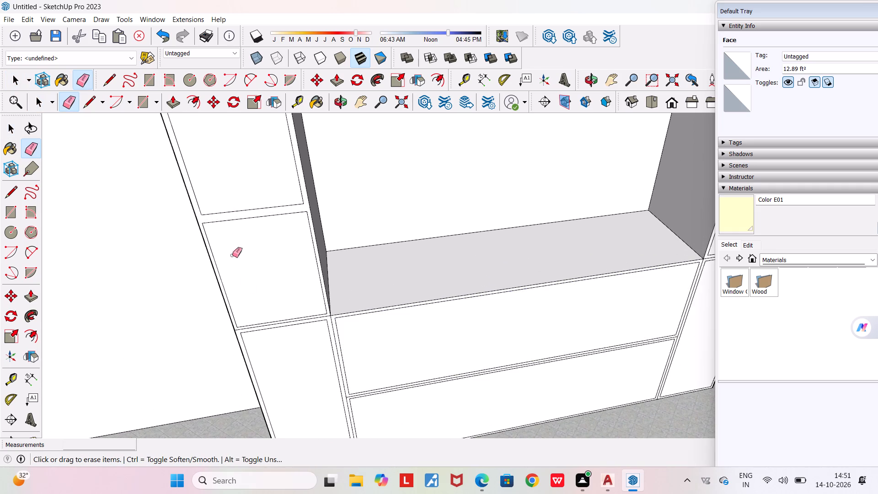
scroll(256, 329, up, 1)
click(255, 327)
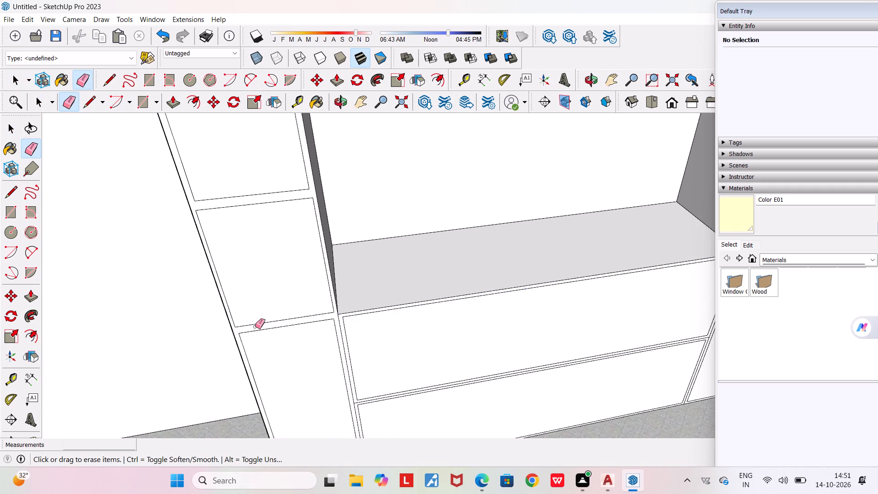
Erase the dividing lines between that far column and the base, and between the base's two long front panels.
scroll(255, 327, down, 3)
scroll(388, 379, up, 2)
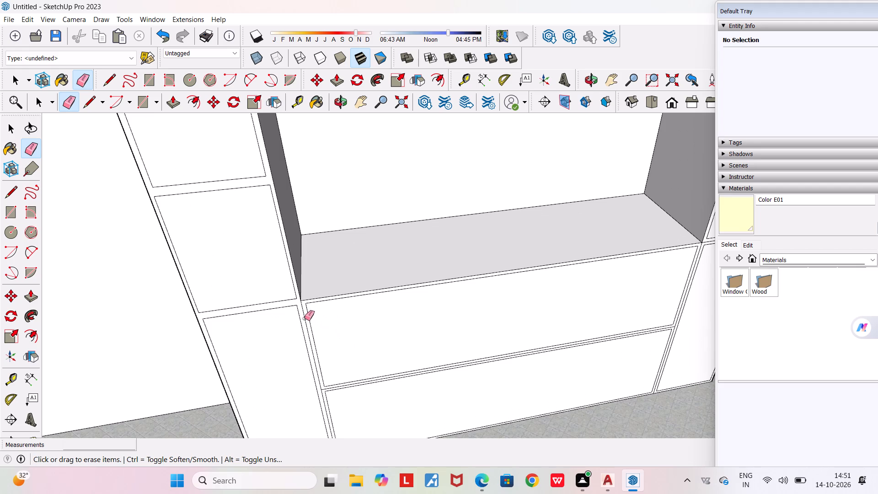
click(307, 321)
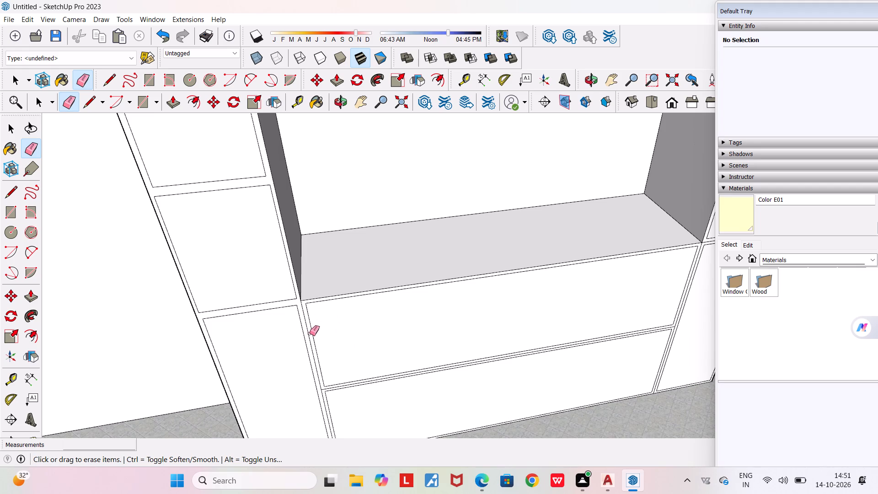
click(310, 333)
click(322, 390)
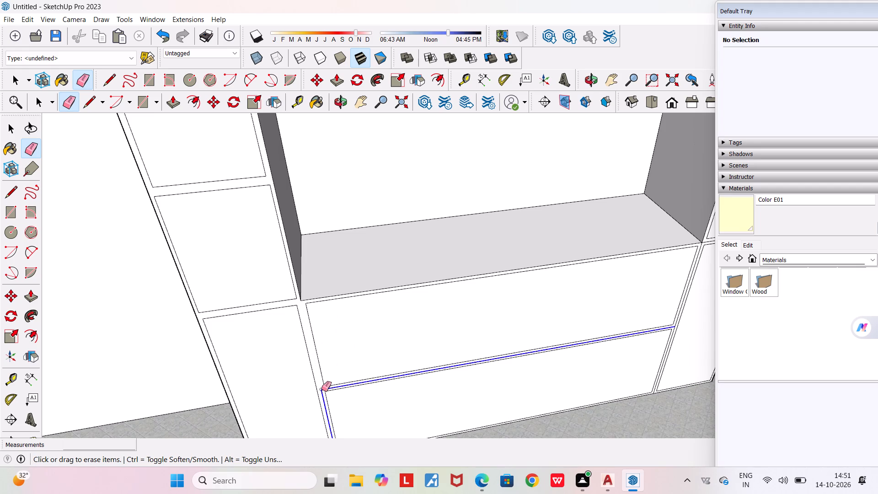
Erase the dividing lines between the base and the column nearest the wood-floored room, and between that column's three front panels.
scroll(705, 268, up, 3)
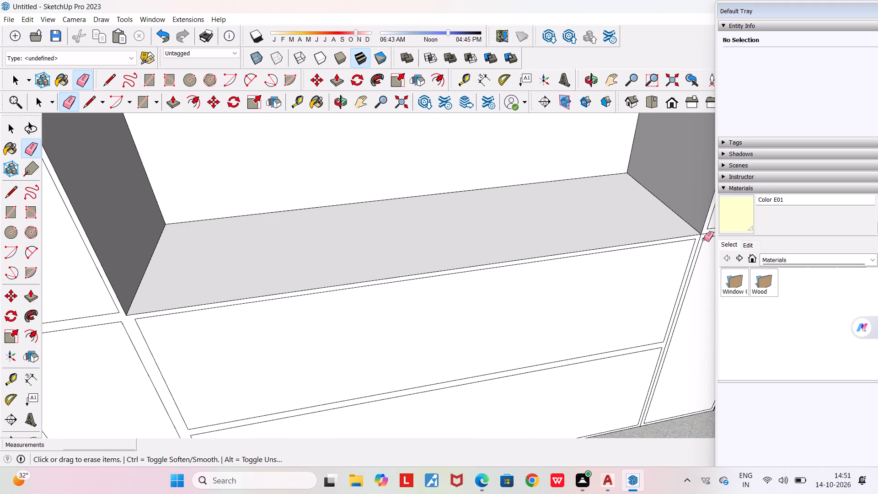
click(700, 242)
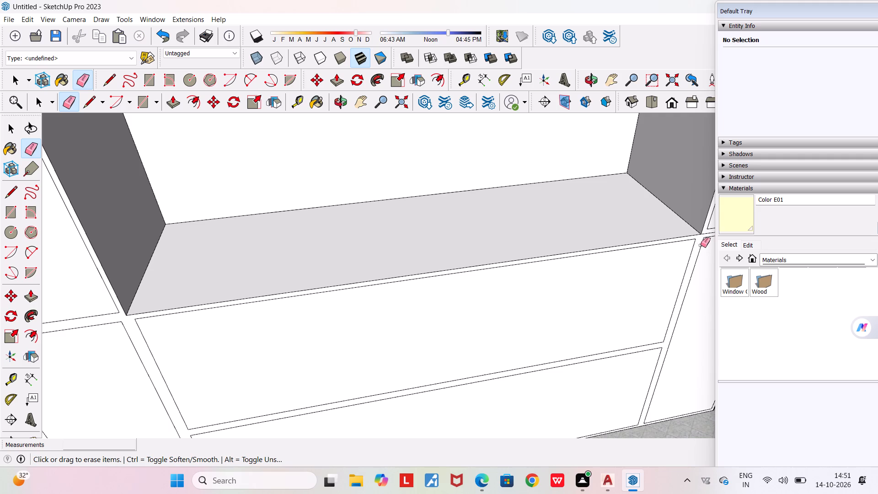
click(709, 234)
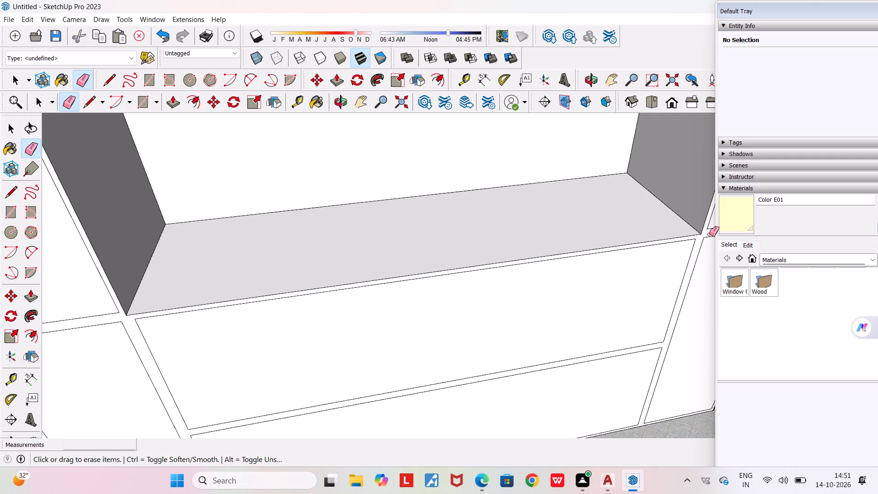
scroll(696, 252, down, 6)
scroll(602, 325, down, 3)
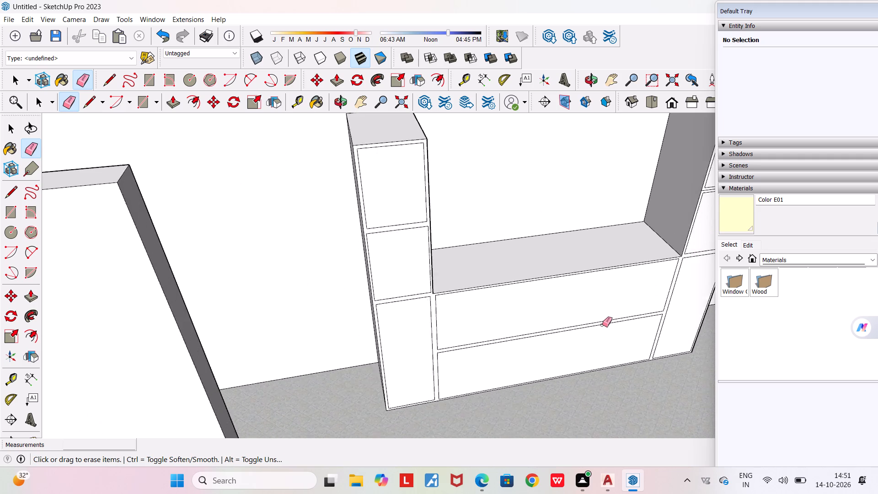
scroll(602, 325, down, 4)
scroll(707, 229, up, 5)
scroll(654, 263, up, 1)
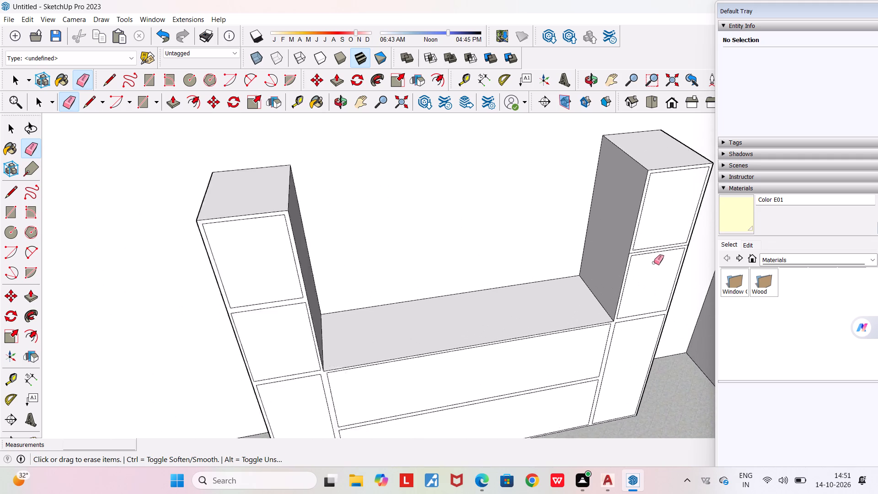
scroll(654, 263, up, 6)
click(645, 243)
Examine the cleaned-up wall unit front from farther out, from above and up close.
scroll(649, 256, down, 9)
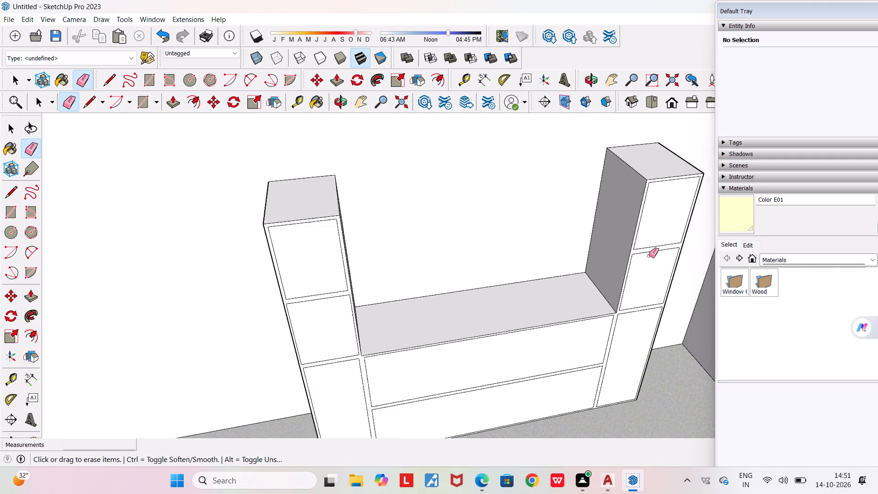
middle_drag(600, 356, 518, 354)
scroll(518, 354, down, 4)
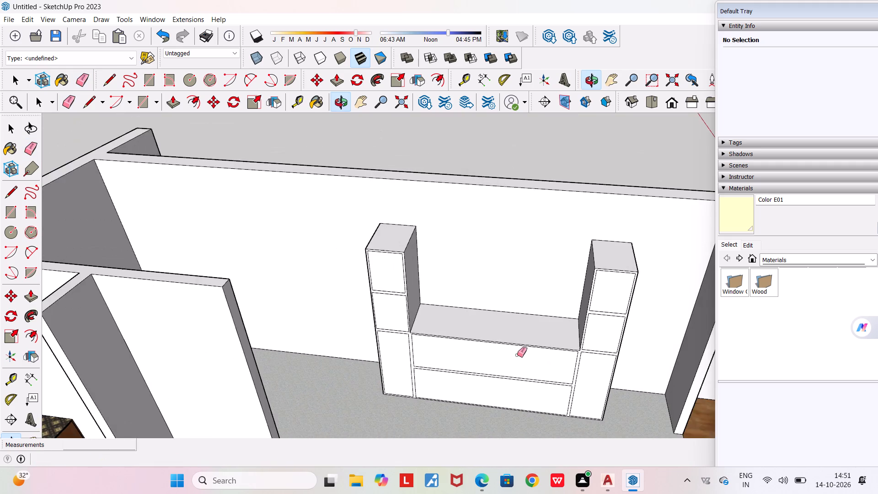
scroll(514, 360, down, 2)
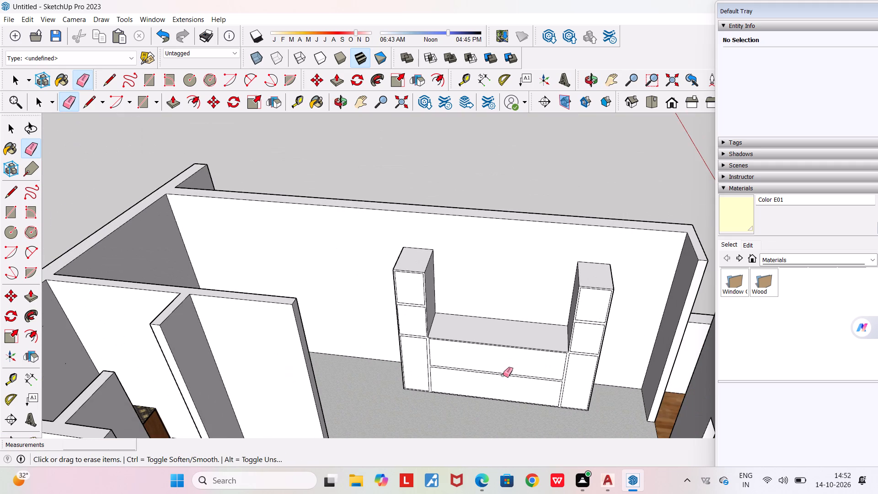
scroll(503, 375, down, 2)
middle_drag(504, 435, 539, 457)
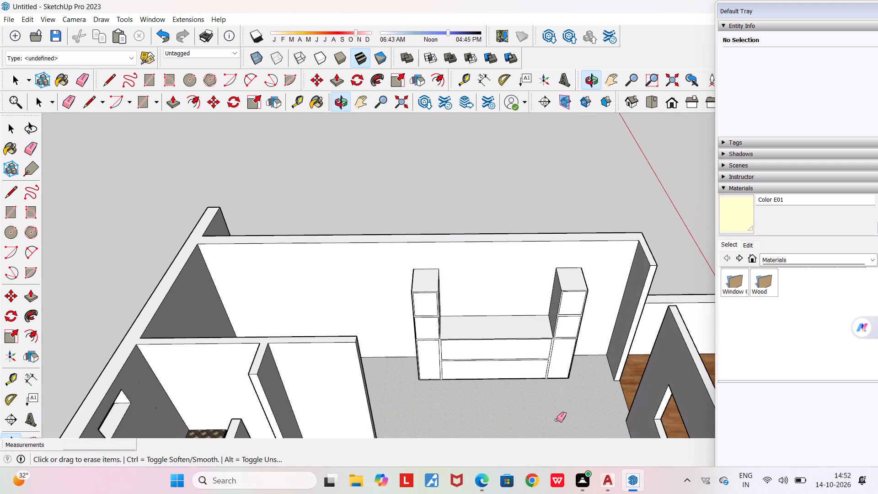
scroll(562, 385, up, 5)
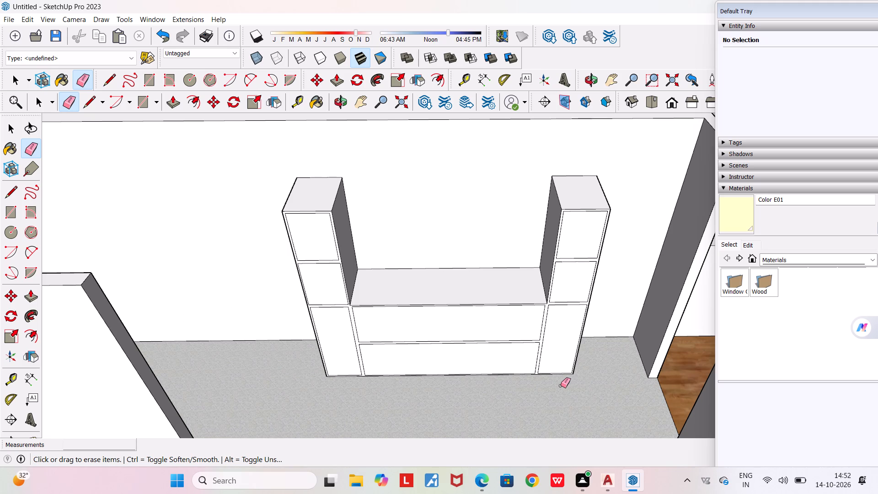
key(space)
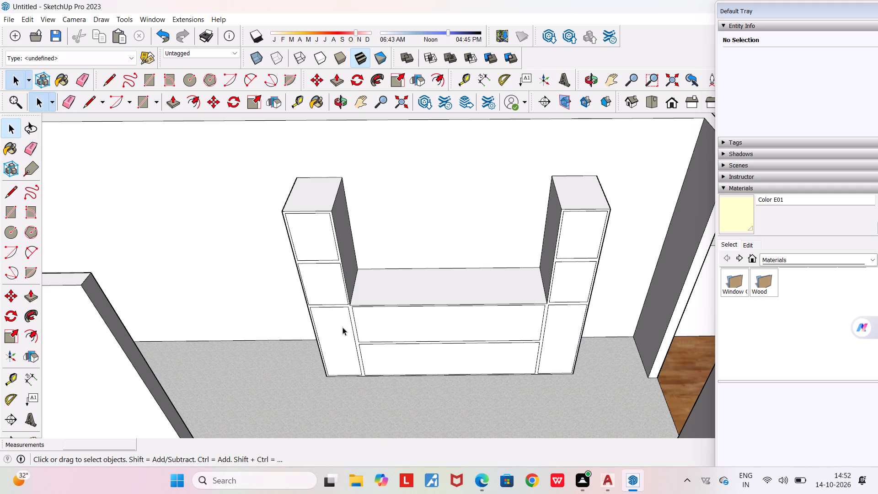
scroll(343, 327, up, 6)
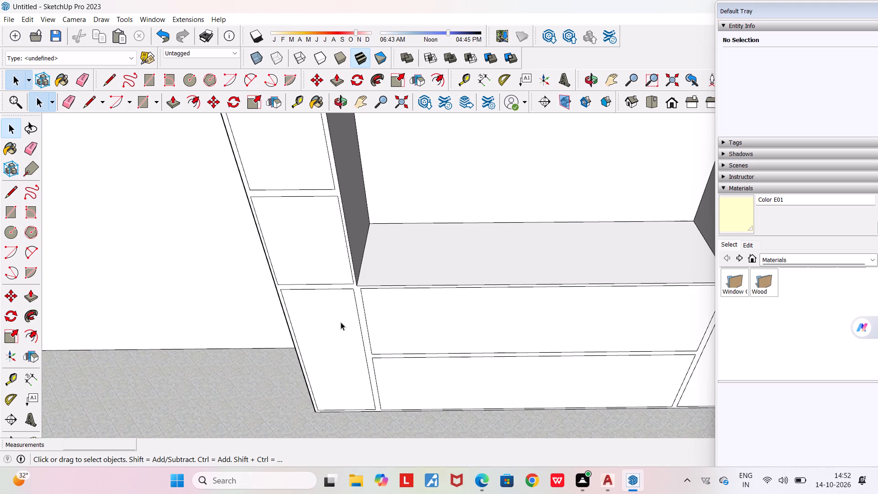
scroll(354, 310, down, 7)
middle_drag(526, 365, 530, 314)
scroll(530, 314, down, 3)
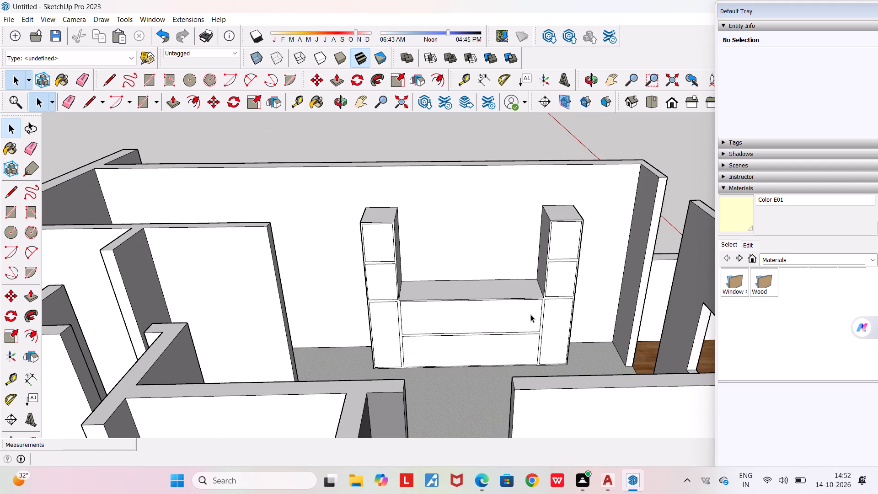
scroll(563, 296, up, 4)
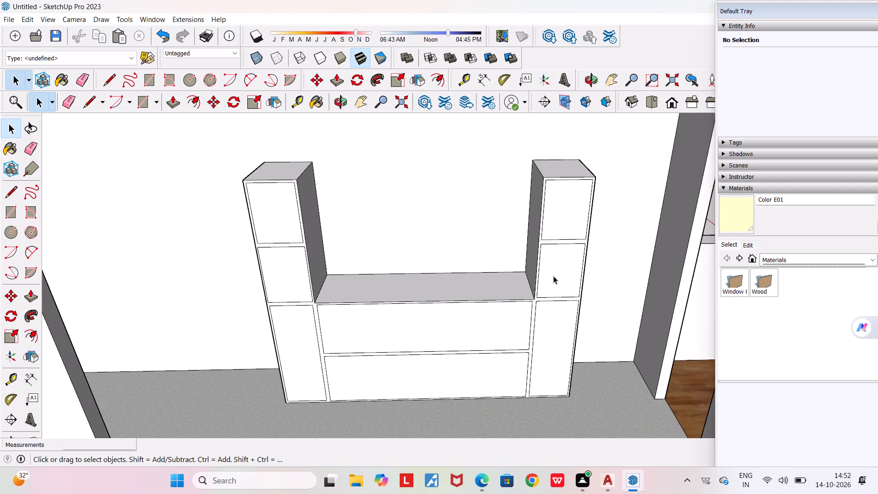
scroll(553, 276, up, 2)
scroll(203, 208, up, 3)
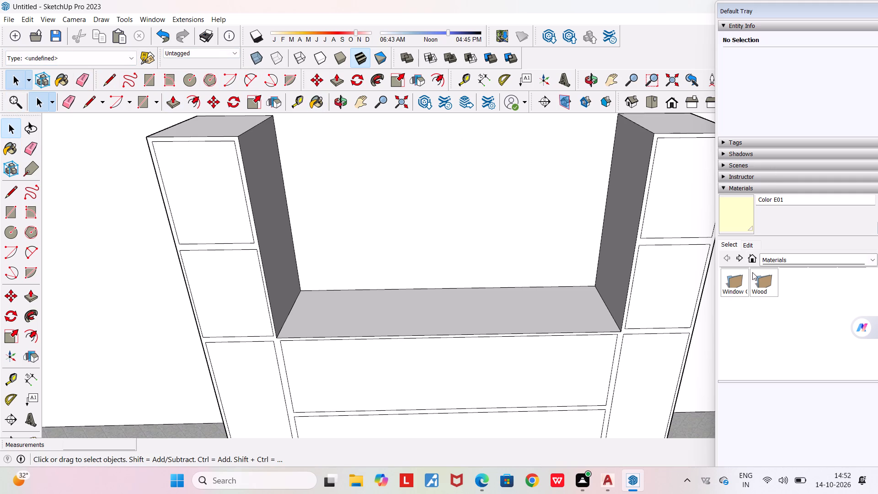
Paint the wall unit's front frame and all its column and base front panels with Wood Cherry Original.
scroll(752, 310, up, 3)
click(761, 375)
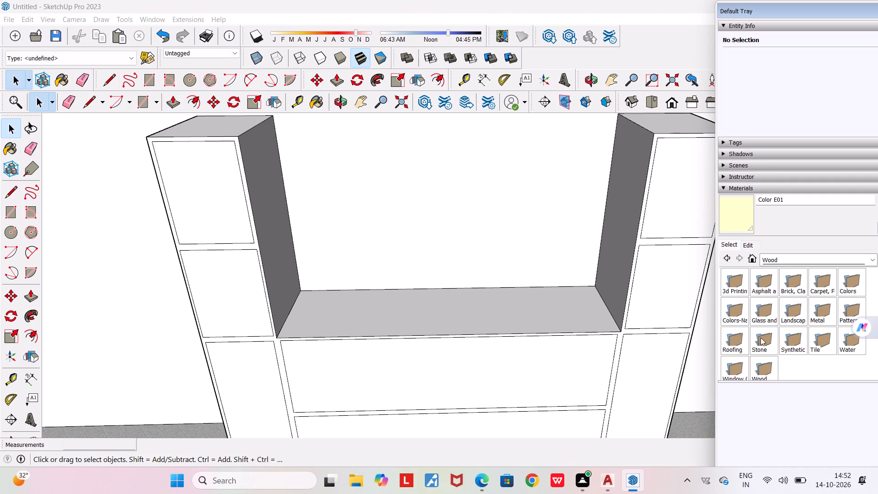
click(790, 284)
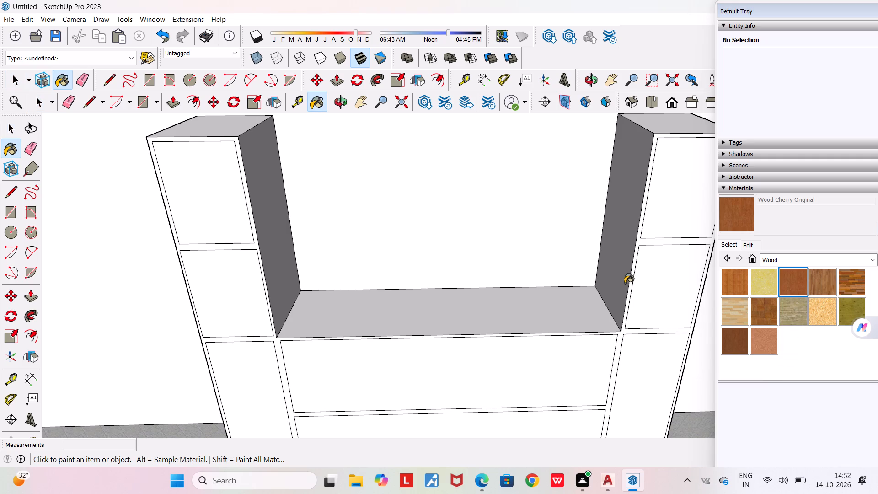
click(654, 138)
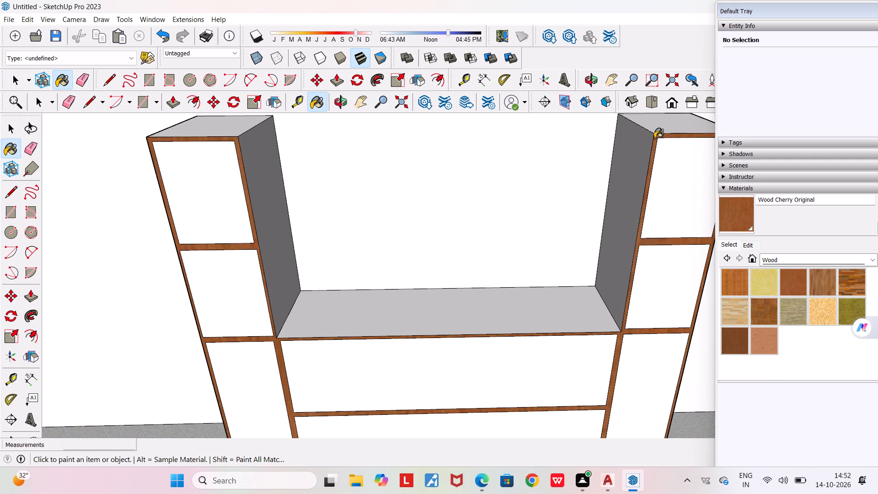
click(664, 181)
click(672, 296)
click(645, 375)
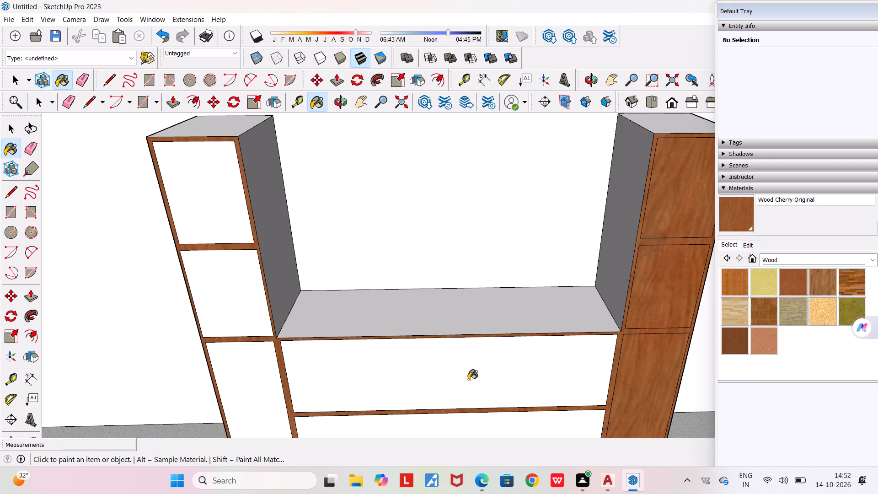
click(470, 381)
click(456, 425)
click(262, 410)
click(236, 304)
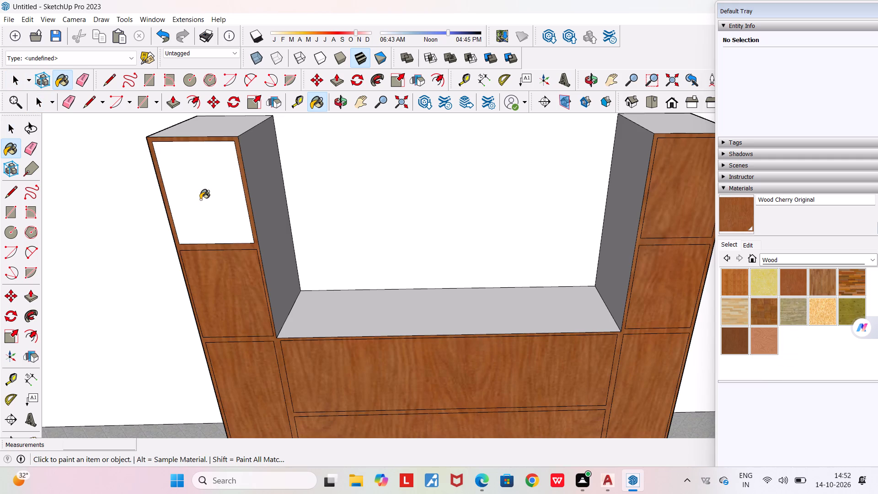
click(198, 193)
Paint both column tops, both columns' inner sides and the base's top with Wood Cherry Original.
click(214, 119)
click(247, 171)
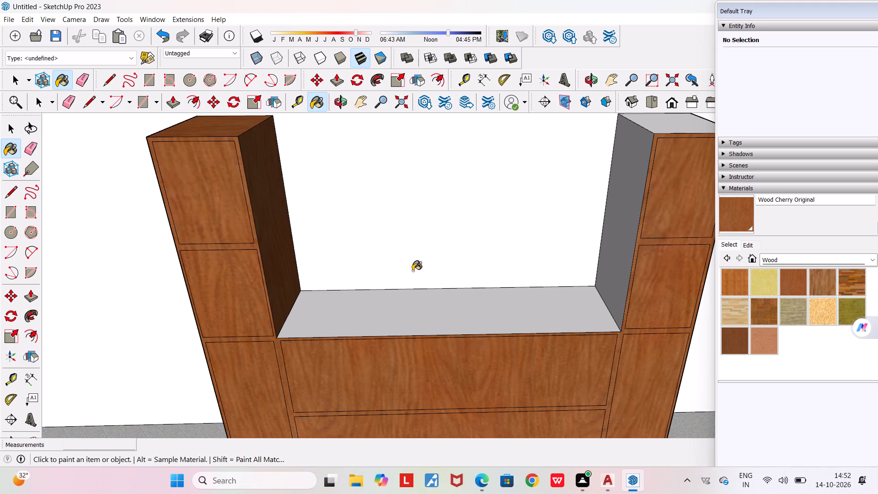
click(422, 317)
click(612, 214)
click(659, 128)
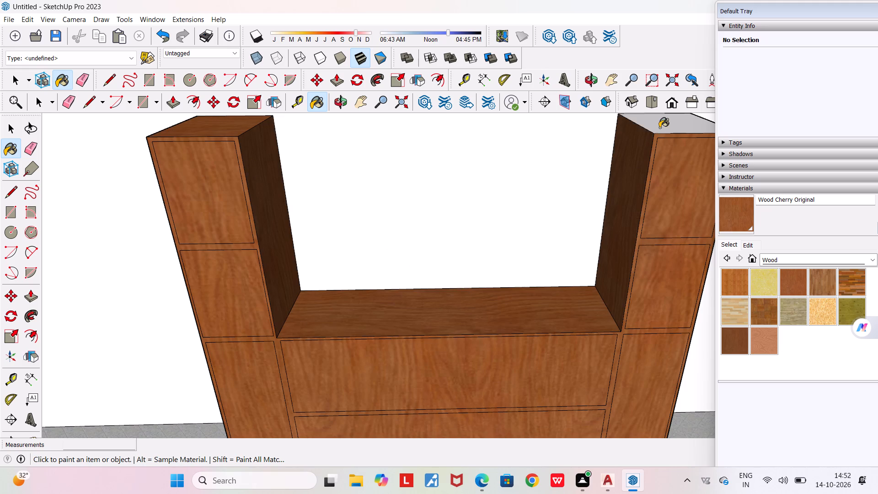
Paint the outer side of the column farthest from the wood-floored room with Wood Cherry Original.
middle_drag(608, 205, 630, 183)
scroll(630, 183, down, 9)
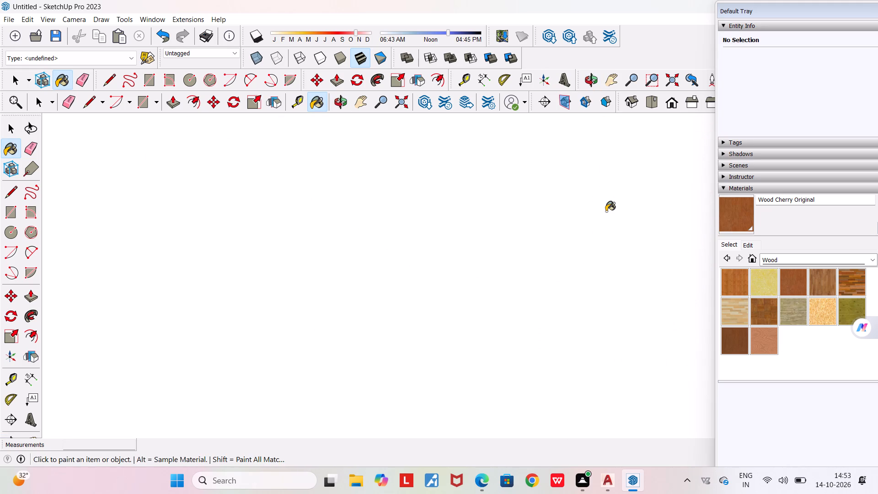
middle_drag(597, 246, 586, 331)
scroll(586, 331, down, 20)
scroll(586, 331, down, 3)
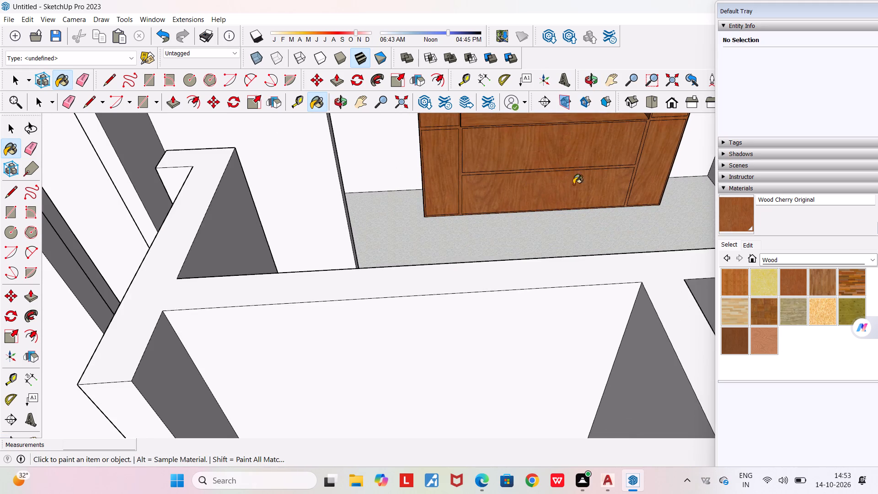
middle_drag(595, 185, 710, 183)
scroll(710, 183, down, 4)
scroll(520, 152, down, 5)
middle_drag(514, 160, 519, 267)
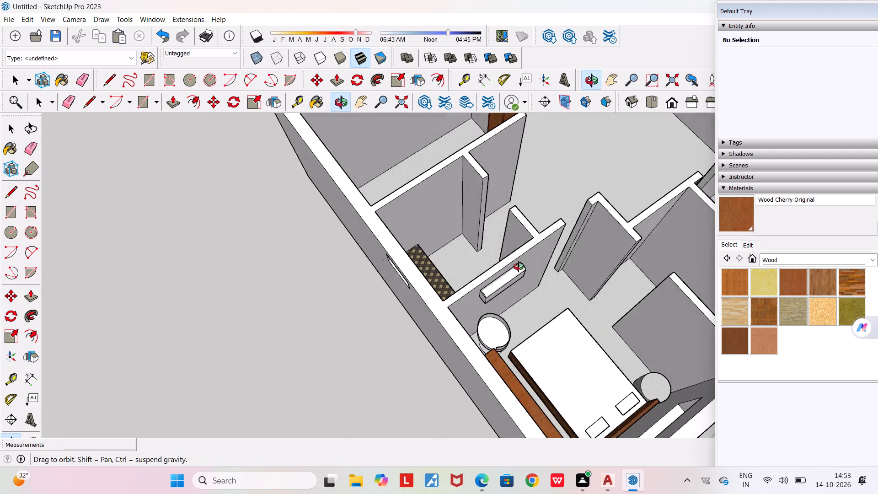
middle_drag(519, 267, 531, 316)
scroll(532, 317, down, 3)
scroll(499, 202, down, 5)
scroll(494, 144, up, 10)
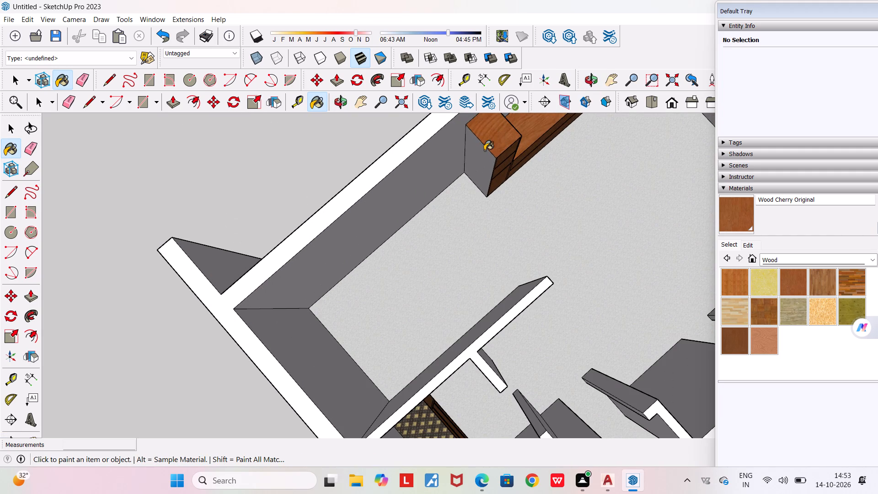
click(481, 154)
Paint the outer side of the column nearest the wood-floored room with Wood Cherry Original.
middle_drag(487, 155, 283, 127)
scroll(393, 152, down, 1)
scroll(293, 130, down, 7)
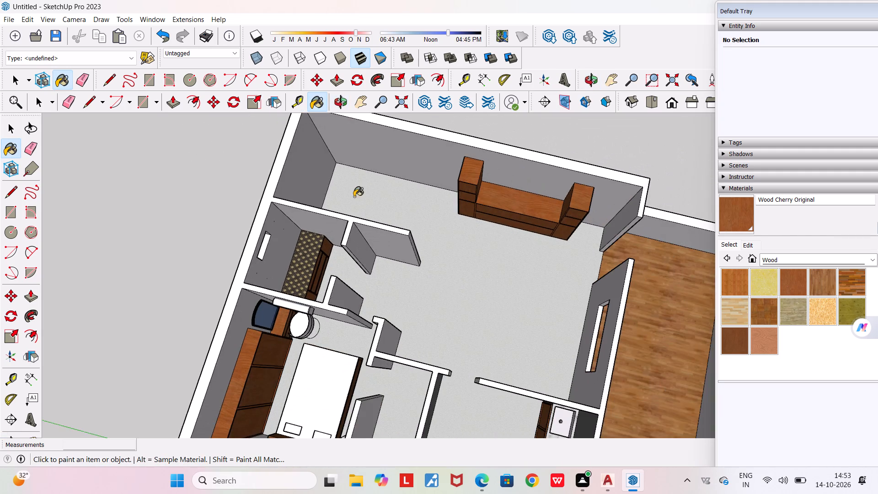
middle_drag(463, 268, 213, 148)
scroll(579, 324, up, 3)
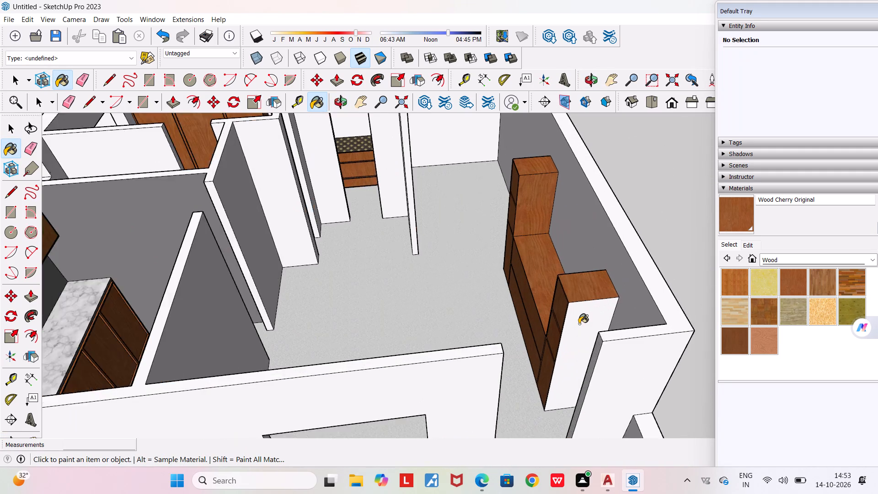
scroll(579, 324, up, 4)
click(583, 303)
Examine the painted wall unit from across the apartment, from above and from the front.
scroll(578, 309, down, 5)
middle_drag(545, 347, 757, 310)
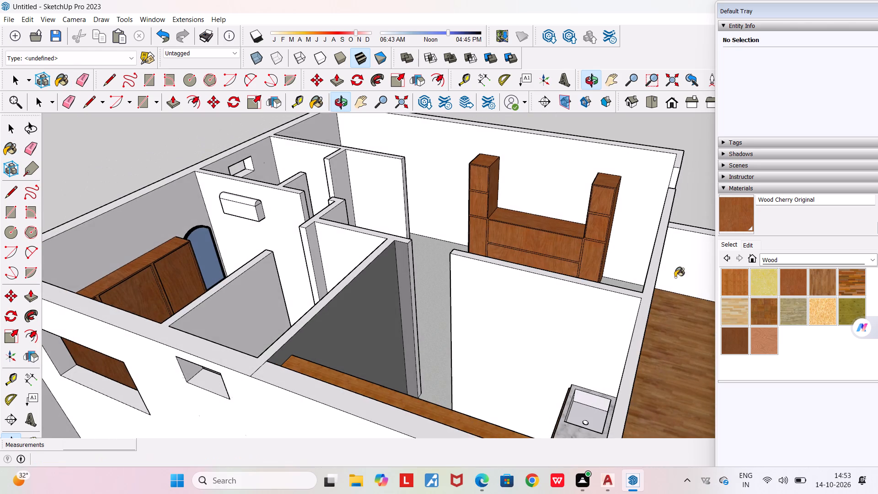
middle_drag(535, 267, 673, 266)
scroll(494, 179, up, 5)
scroll(461, 202, up, 4)
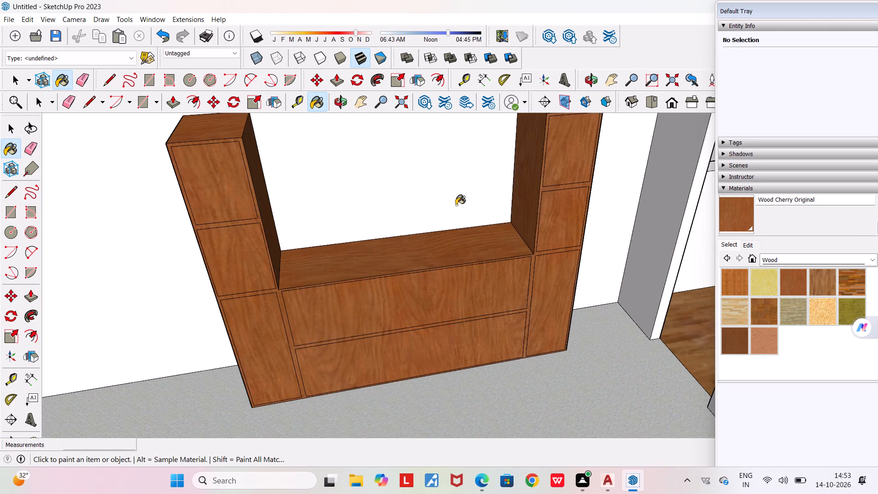
middle_drag(377, 249, 385, 203)
scroll(385, 203, down, 4)
middle_drag(385, 203, 366, 325)
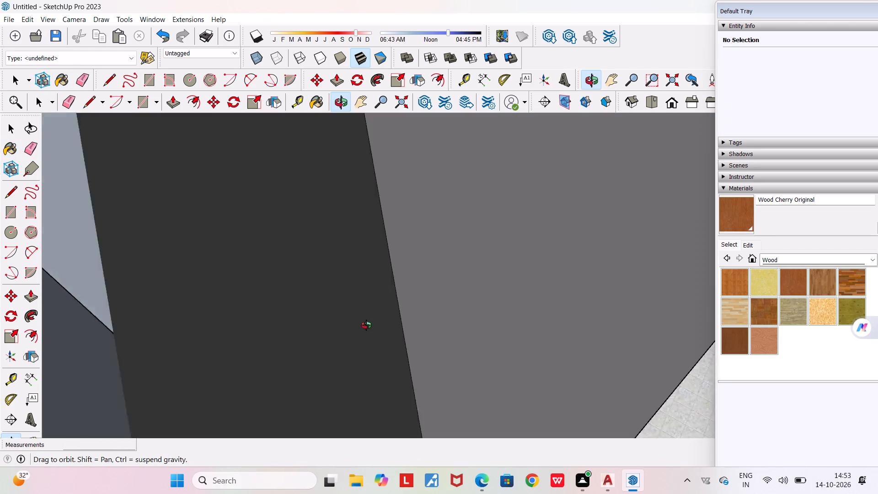
middle_drag(366, 325, 356, 349)
scroll(357, 347, down, 20)
scroll(357, 347, down, 17)
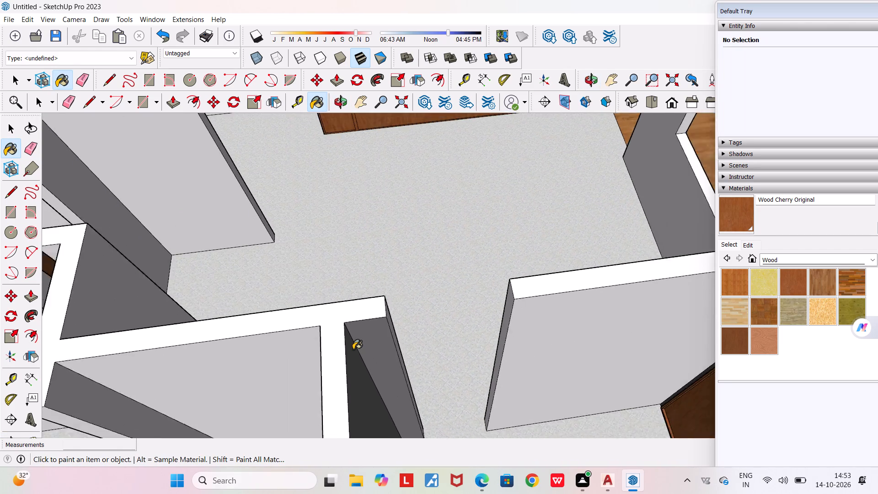
scroll(353, 349, down, 20)
scroll(353, 349, down, 1)
scroll(389, 216, up, 10)
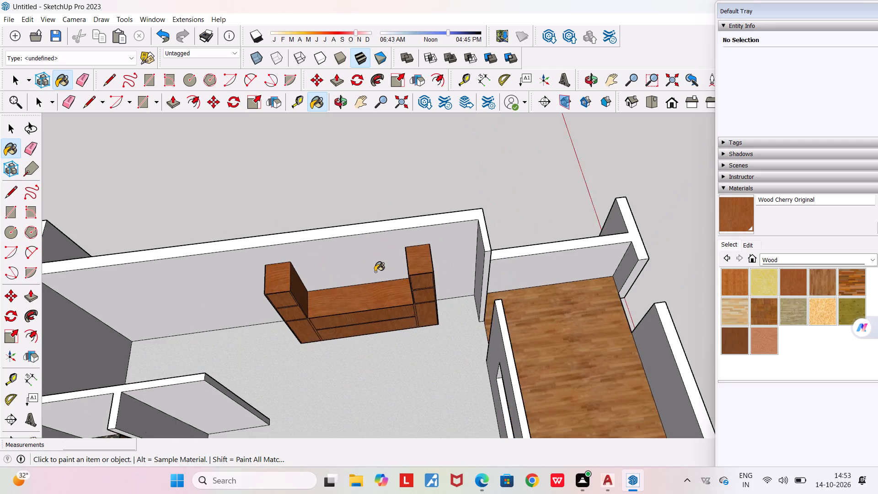
middle_drag(335, 367, 356, 290)
scroll(329, 327, up, 6)
middle_drag(320, 337, 324, 316)
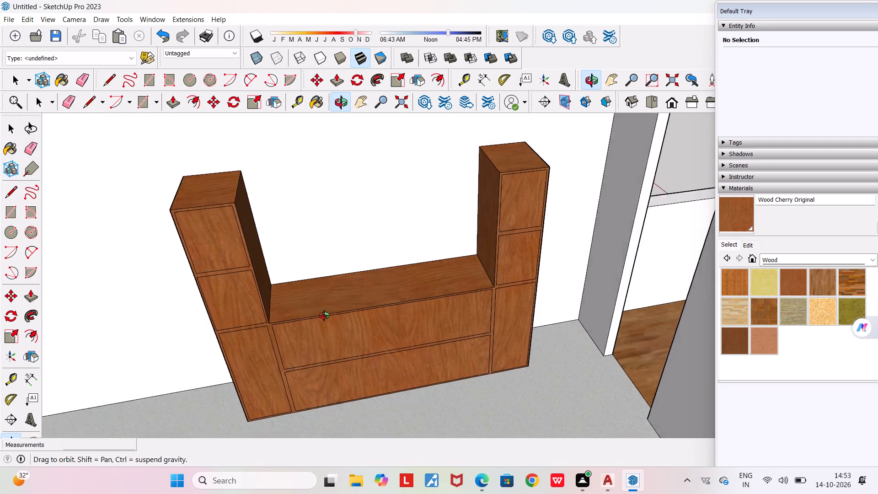
middle_drag(324, 316, 330, 300)
scroll(277, 353, up, 3)
Pull the wall unit's front frame slightly outward with Push/Pull, leaving all the column and base front panels recessed.
key(space)
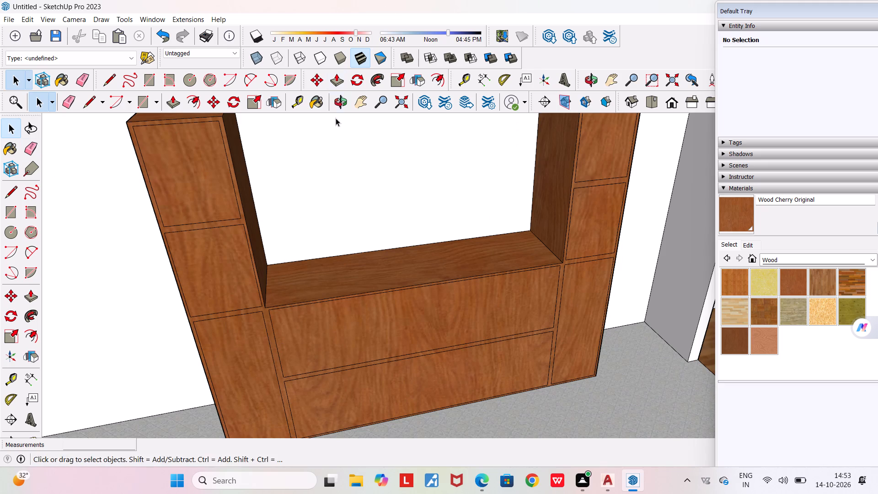
click(338, 80)
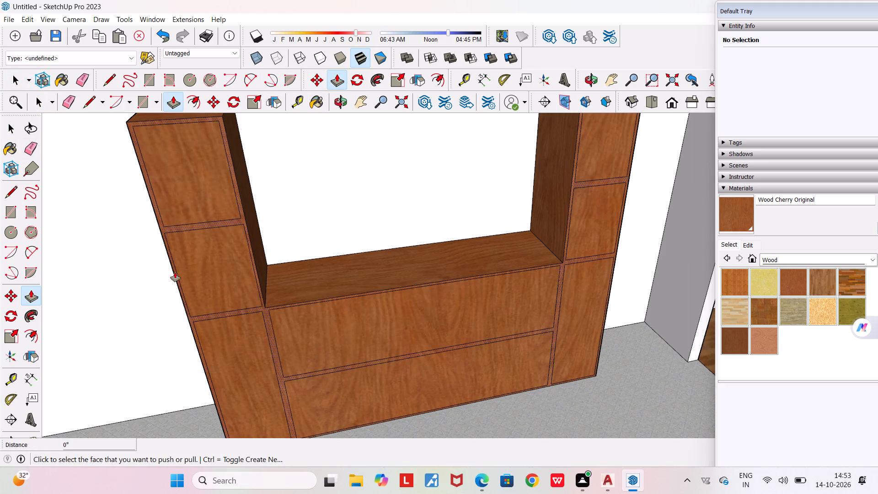
scroll(248, 245, up, 4)
scroll(225, 214, up, 3)
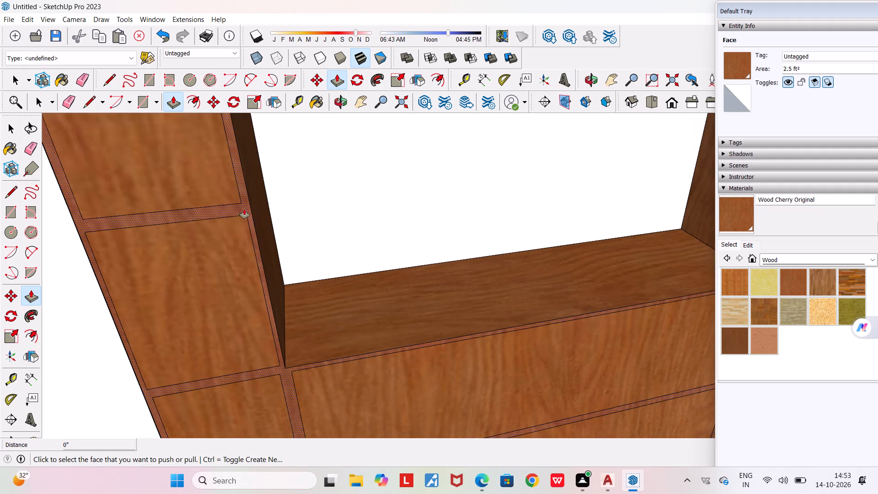
click(243, 209)
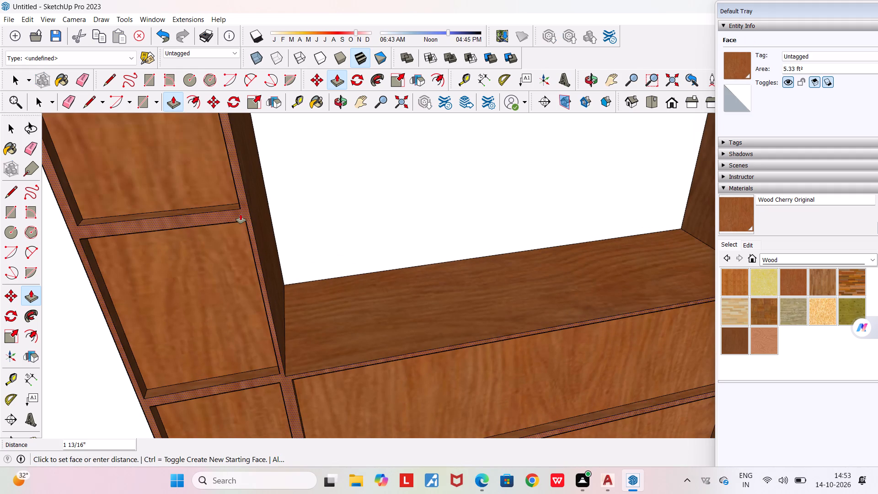
scroll(241, 214, down, 5)
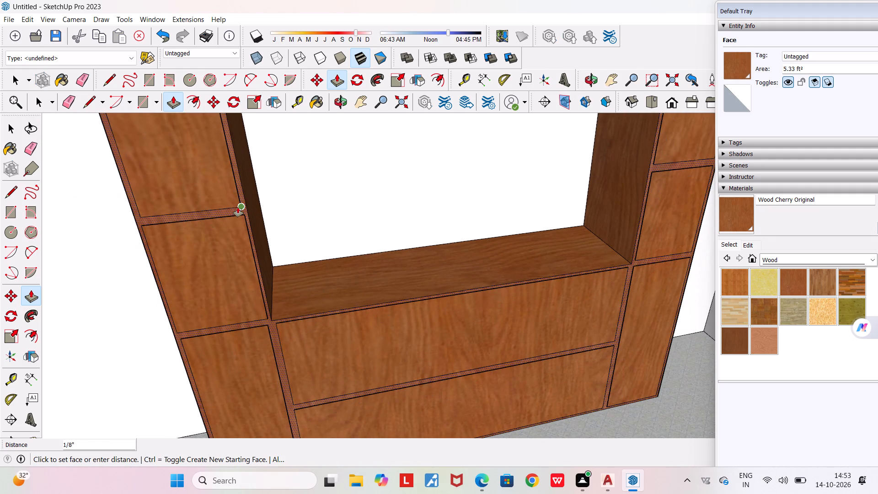
scroll(210, 202, up, 3)
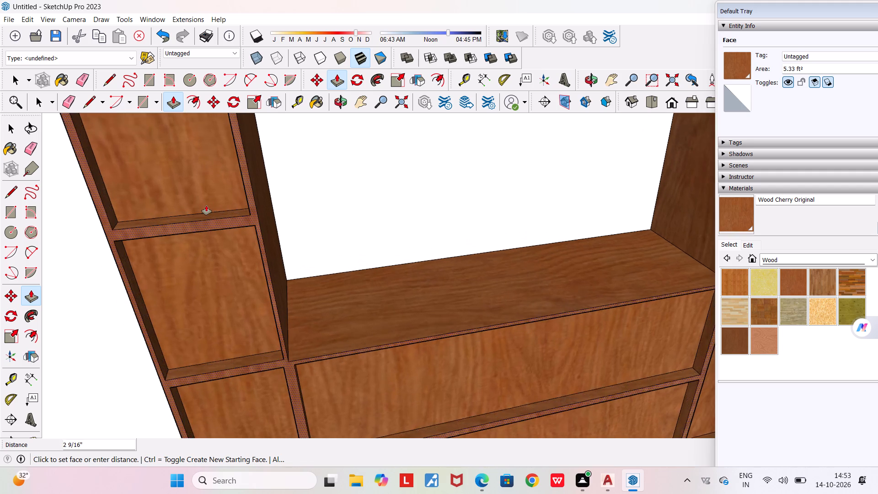
scroll(206, 205, up, 5)
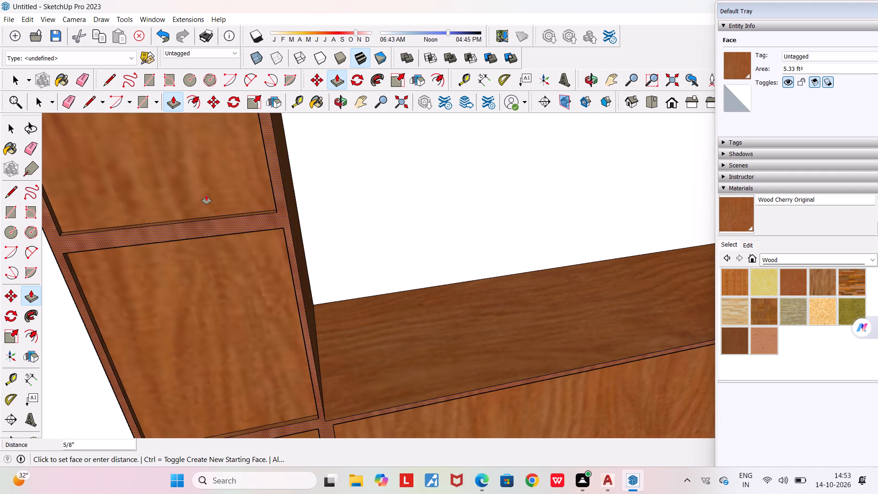
click(206, 195)
scroll(208, 241, down, 16)
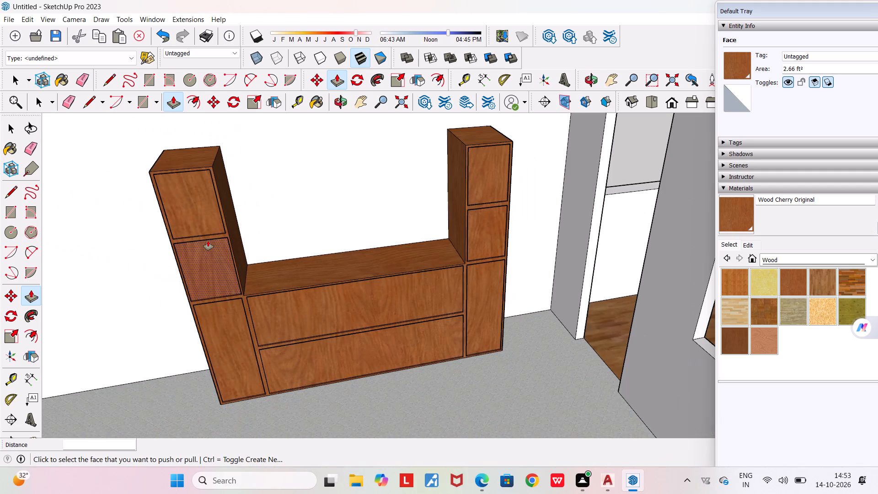
key(space)
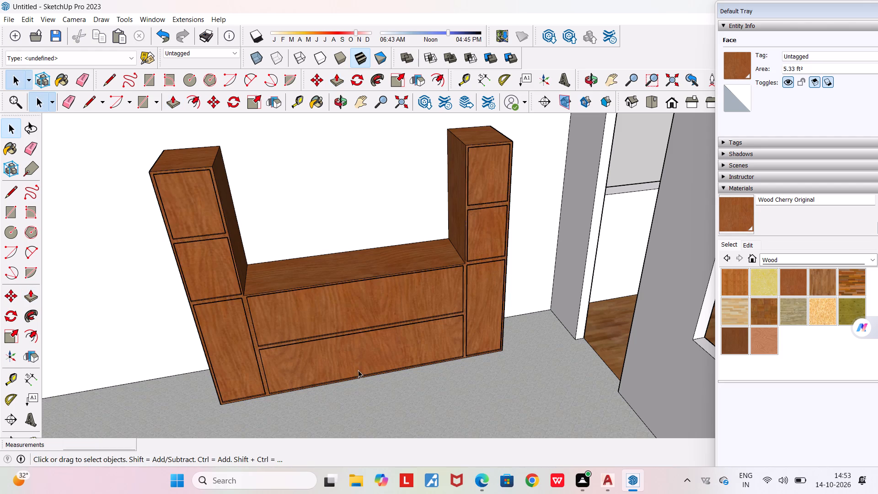
Examine the depth of the recessed front panels up close and at an angle.
scroll(358, 370, down, 2)
scroll(229, 273, up, 13)
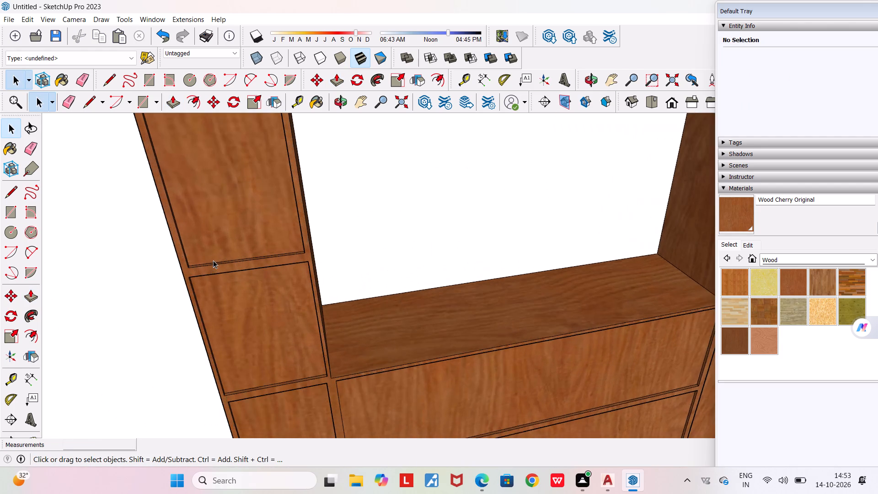
scroll(213, 260, up, 7)
middle_drag(187, 272, 289, 296)
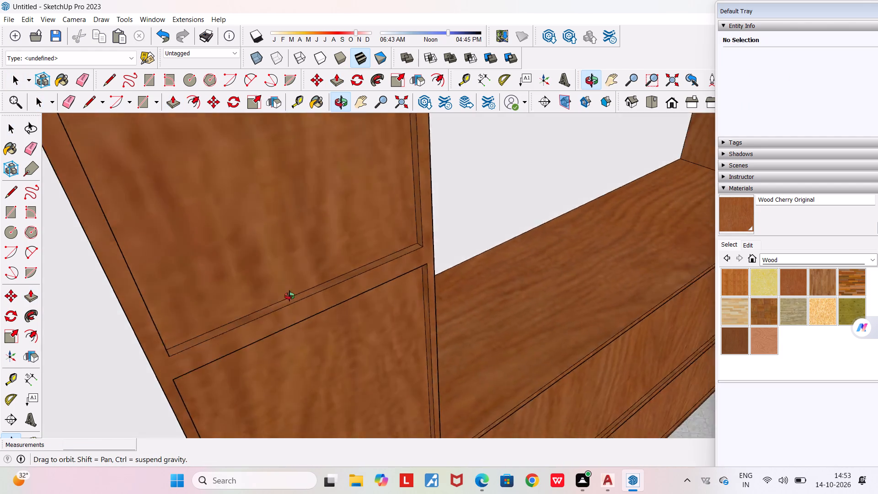
middle_drag(289, 296, 327, 296)
scroll(327, 296, down, 1)
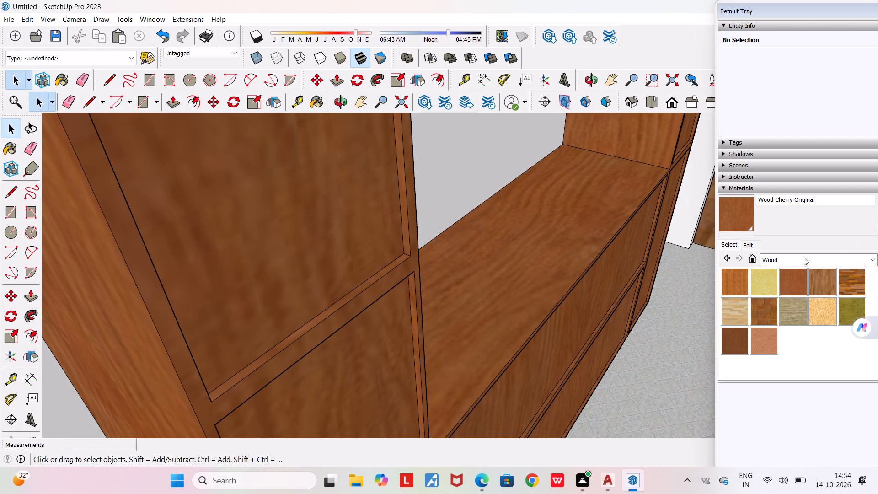
Look through the Wood materials and return to the full list of material collections.
scroll(794, 271, down, 4)
scroll(791, 318, down, 4)
scroll(791, 318, up, 5)
click(724, 255)
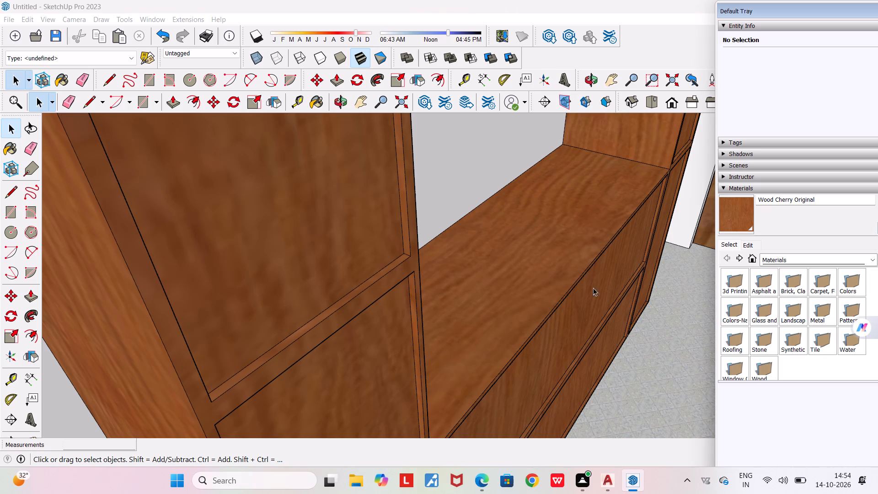
Examine the finished wall unit from the front and the whole furnished apartment from several sides.
scroll(557, 283, down, 10)
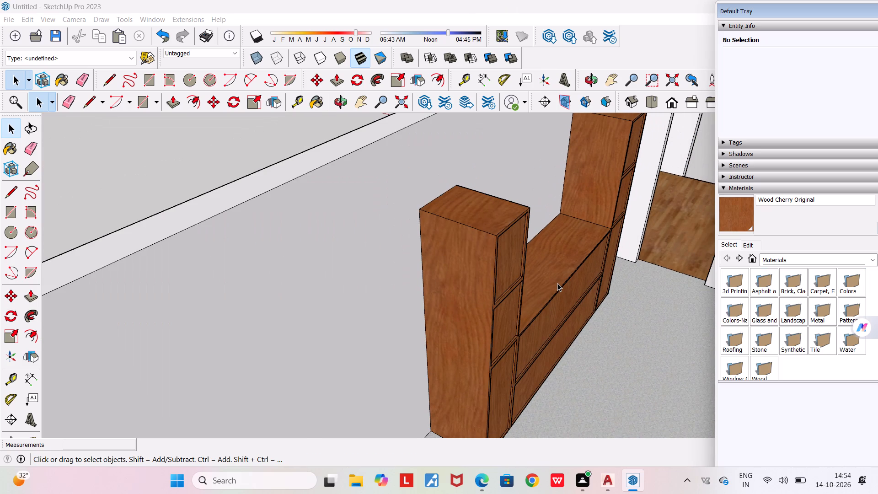
middle_drag(531, 355, 398, 279)
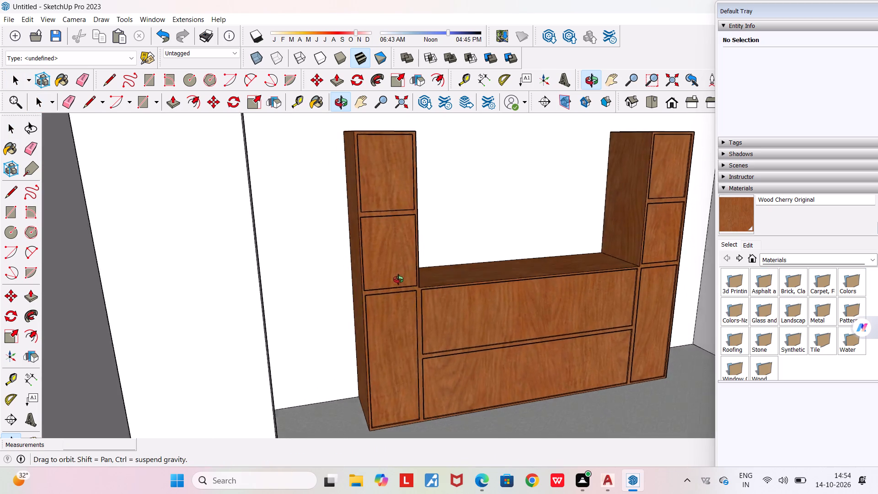
middle_drag(398, 279, 291, 262)
scroll(284, 390, down, 11)
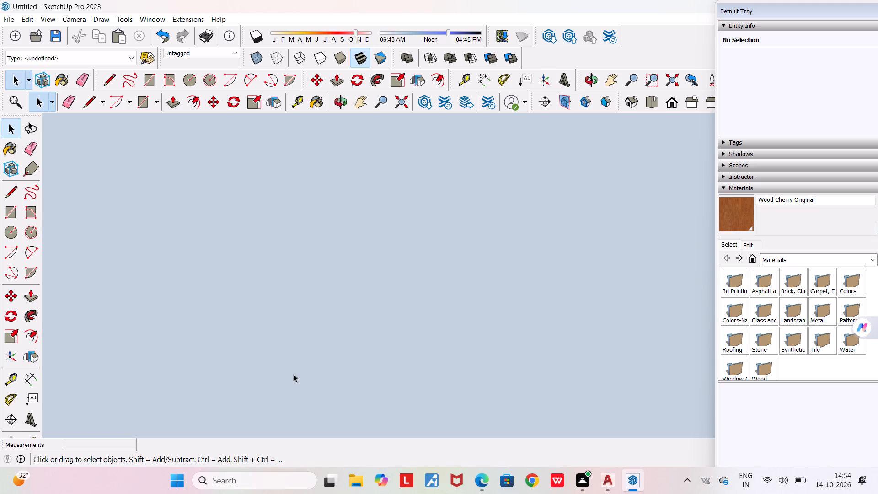
click(668, 79)
middle_drag(470, 257, 435, 362)
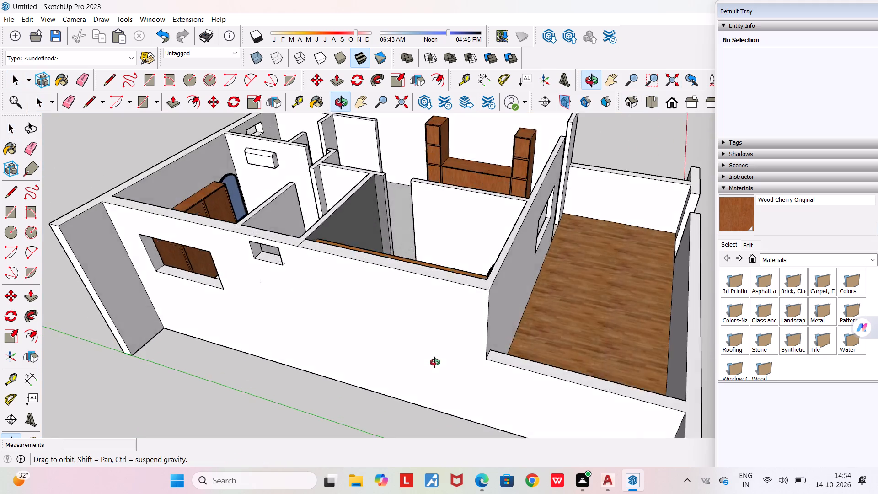
middle_drag(435, 362, 265, 398)
scroll(265, 403, down, 4)
scroll(400, 237, down, 4)
middle_drag(396, 279, 584, 278)
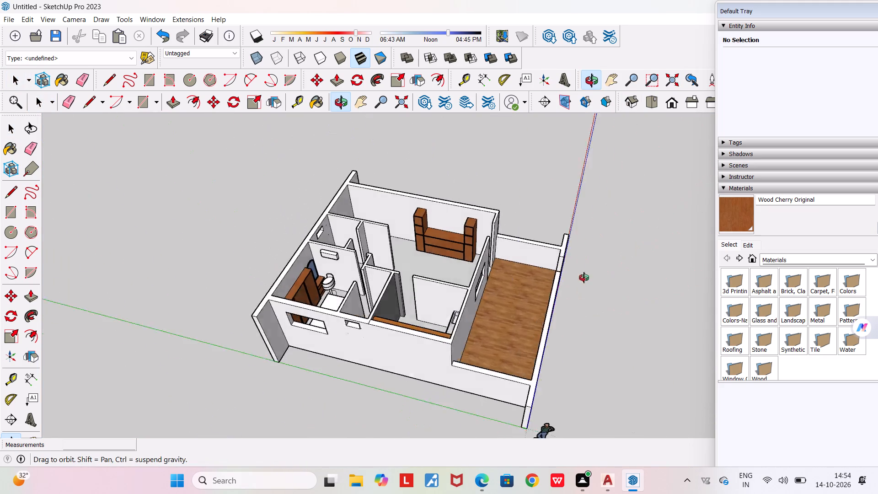
middle_drag(584, 278, 659, 242)
scroll(432, 212, up, 3)
middle_drag(390, 285, 746, 243)
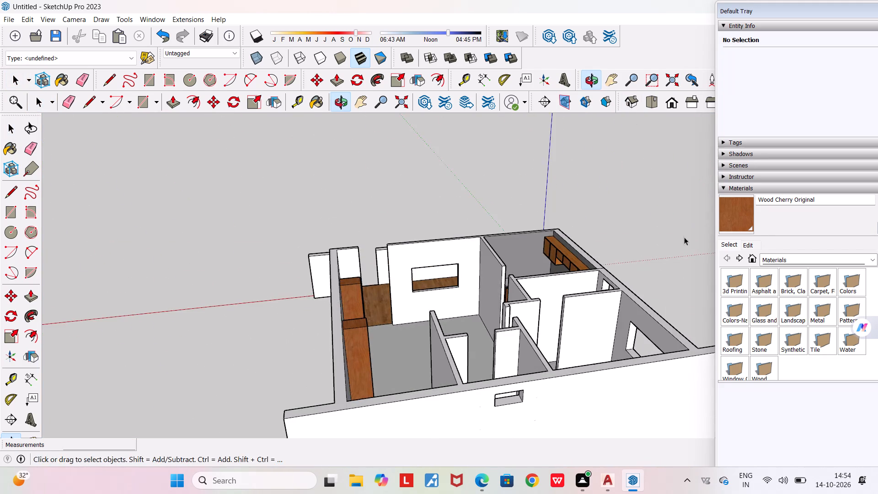
middle_drag(460, 253, 145, 331)
middle_drag(430, 320, 315, 322)
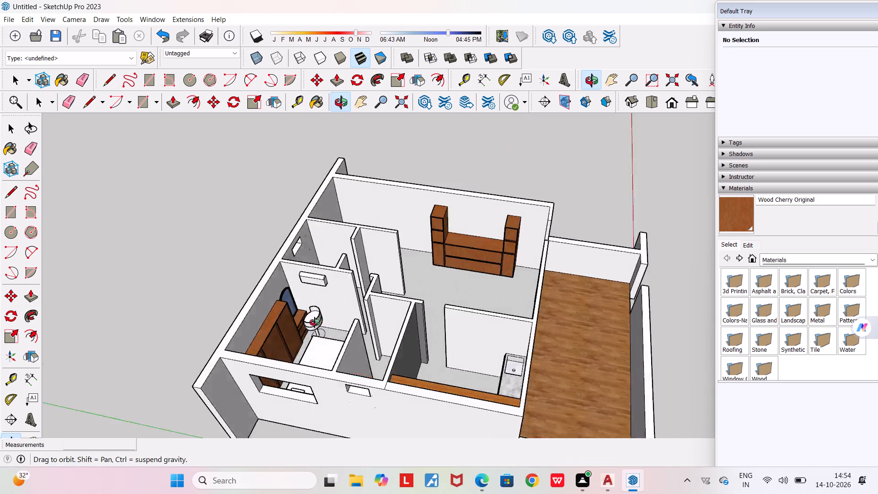
Examine the living room, the kitchen entrance and the partition walls from several sides.
middle_drag(315, 322, 100, 292)
middle_drag(492, 281, 264, 285)
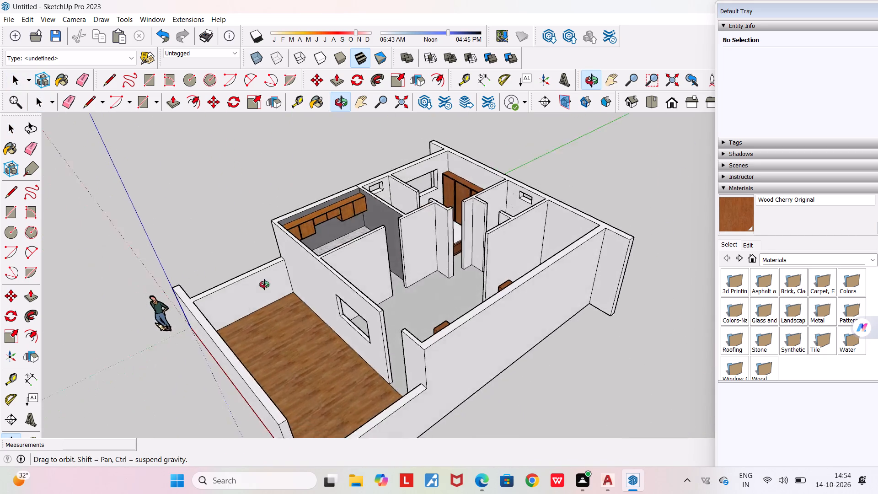
middle_drag(264, 285, 219, 273)
scroll(428, 287, up, 6)
middle_drag(428, 287, 404, 309)
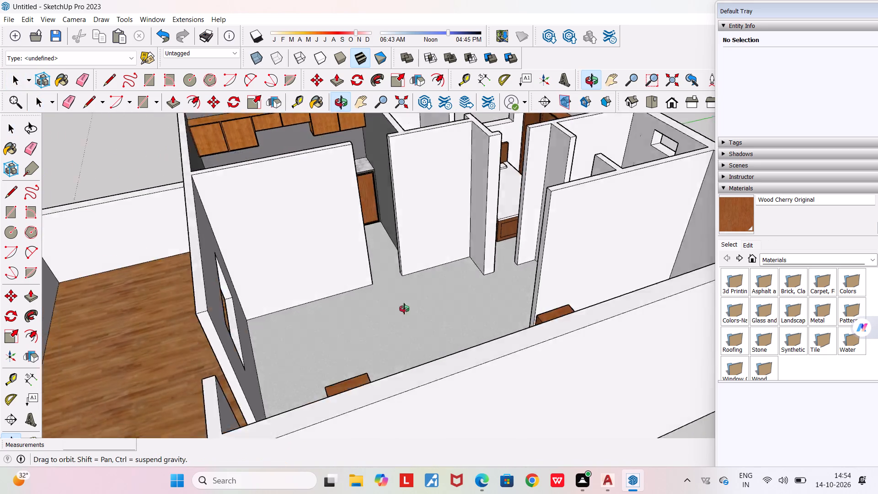
middle_drag(404, 309, 328, 295)
scroll(401, 288, up, 3)
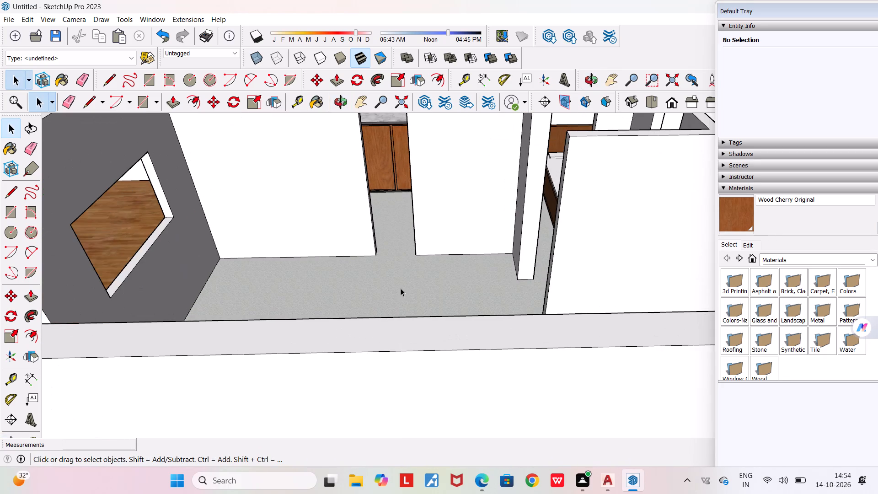
middle_drag(474, 258, 612, 263)
scroll(612, 263, down, 3)
middle_drag(567, 267, 547, 281)
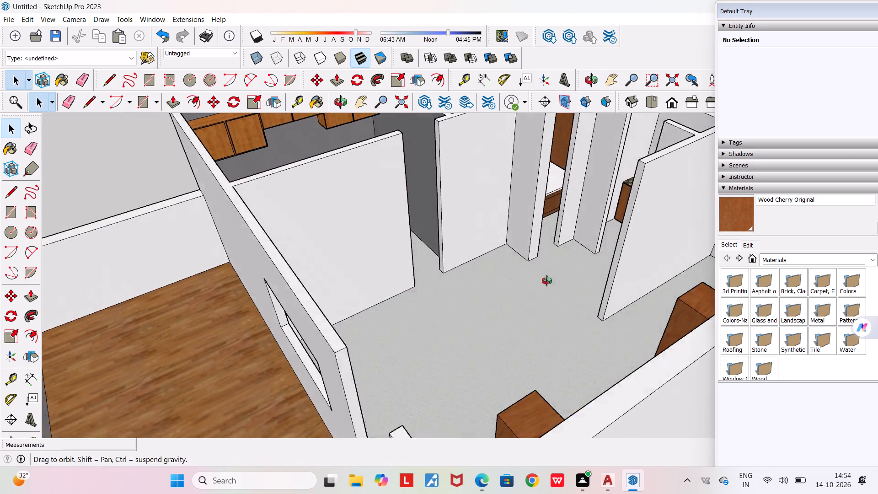
middle_drag(547, 281, 531, 293)
scroll(531, 293, down, 4)
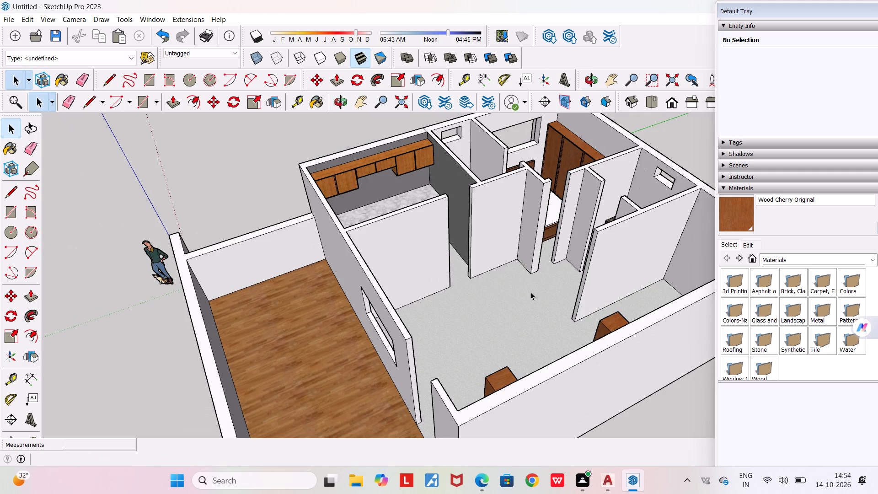
Draw a 4 1/2" line across the top of the kitchen-entrance wall, extending the inner face of the kitchen's side wall.
scroll(464, 184, up, 13)
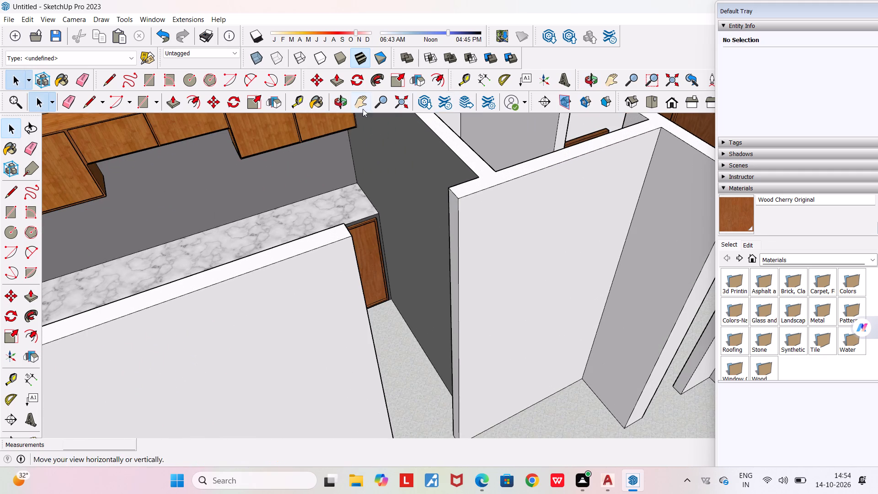
click(92, 100)
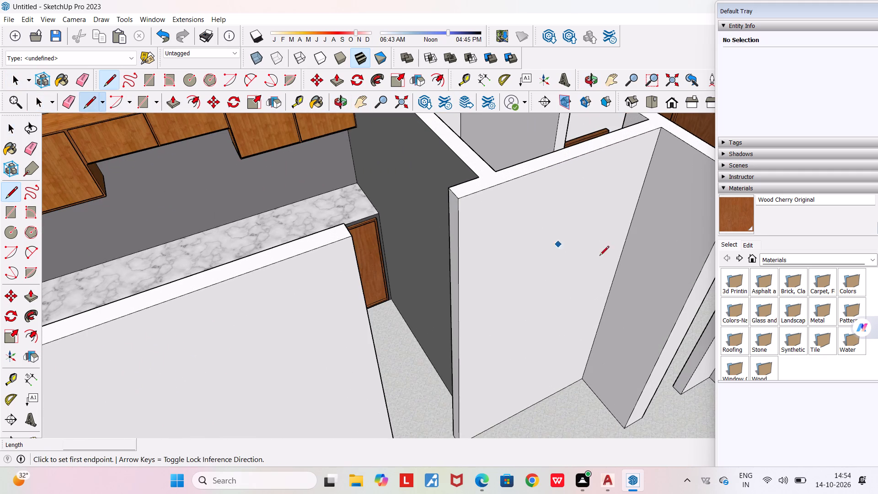
scroll(497, 190, up, 5)
scroll(468, 164, up, 3)
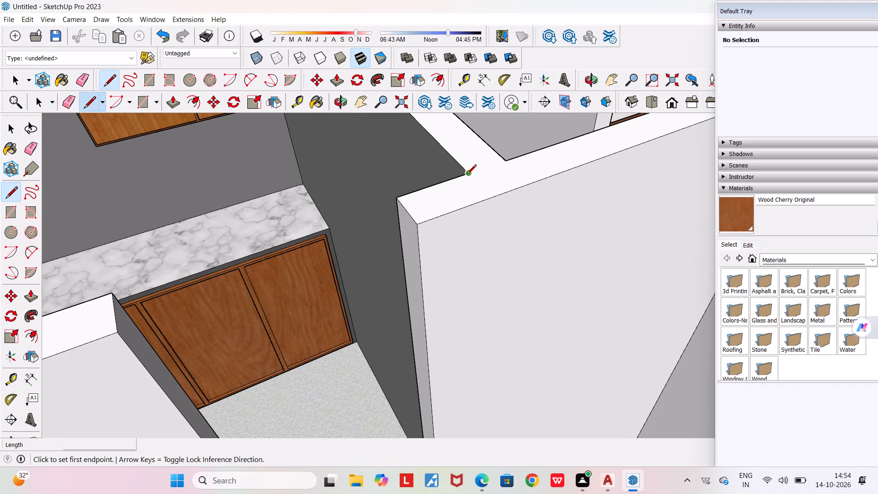
click(467, 175)
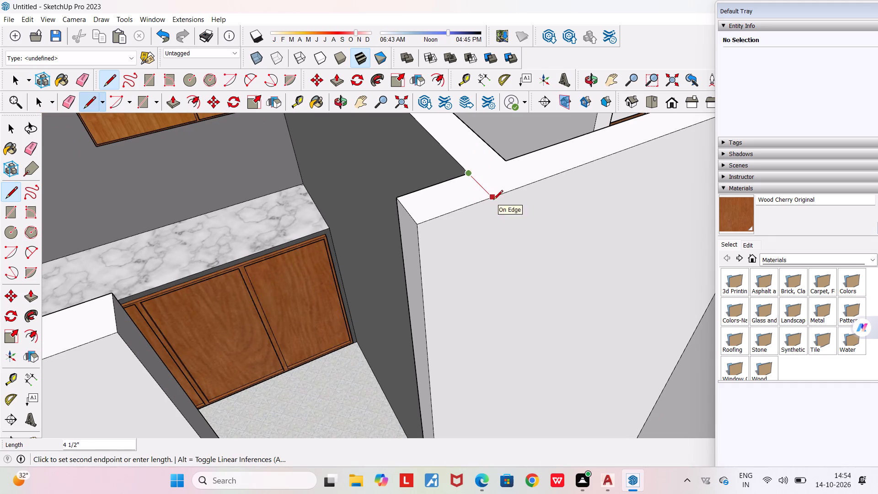
click(493, 201)
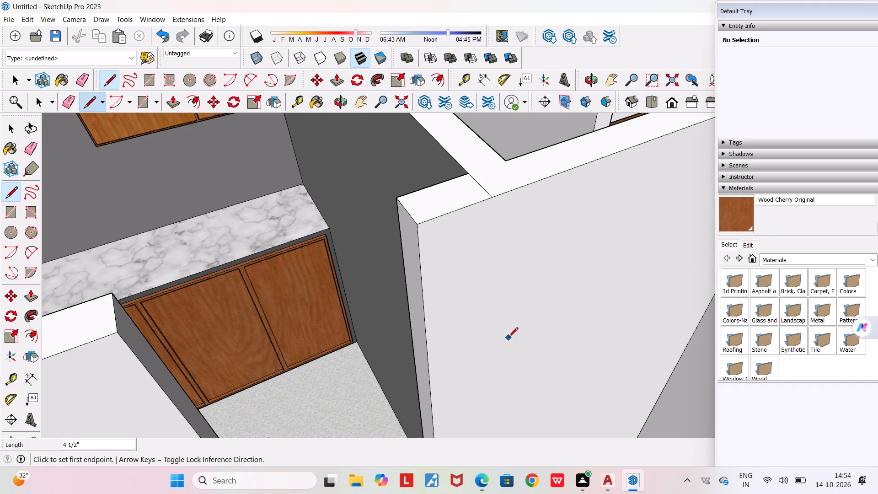
Draw a vertical line down the living-room face of that wall, from the end of the top line to the floor edge.
middle_drag(498, 318, 446, 217)
scroll(446, 217, down, 8)
middle_drag(452, 246, 459, 284)
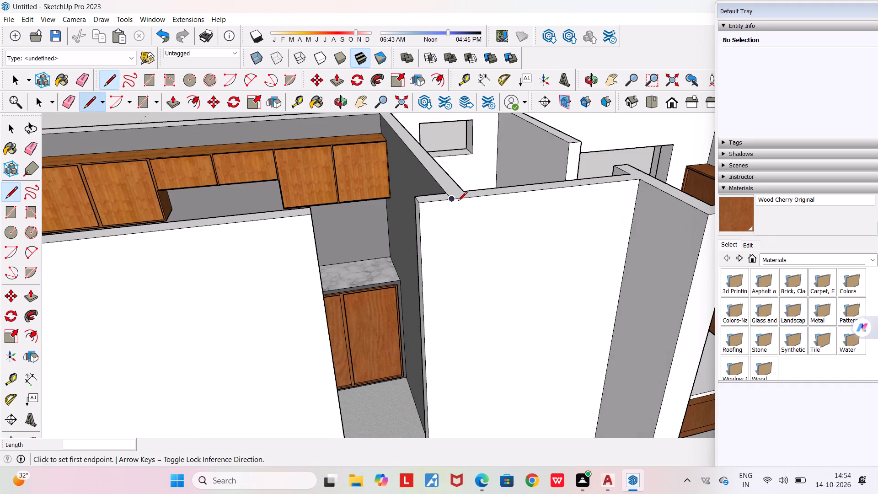
click(453, 201)
middle_drag(468, 353, 469, 383)
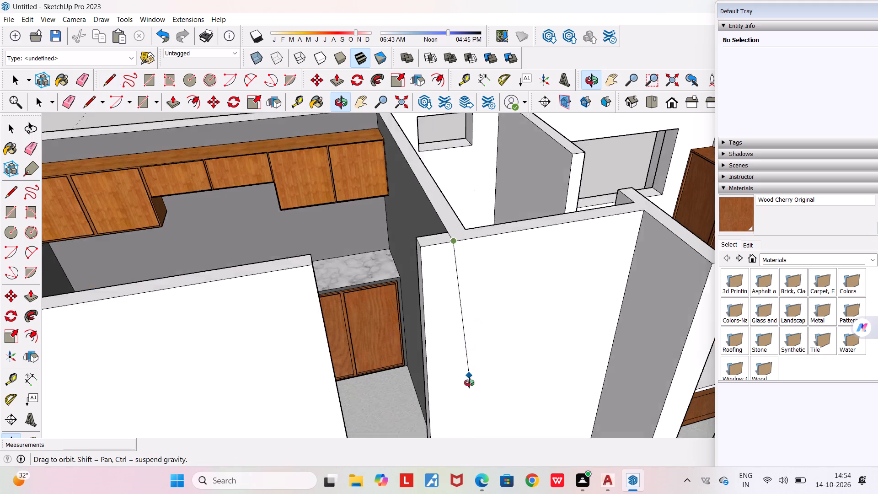
middle_drag(469, 383, 470, 394)
scroll(470, 394, down, 9)
middle_drag(466, 398, 463, 275)
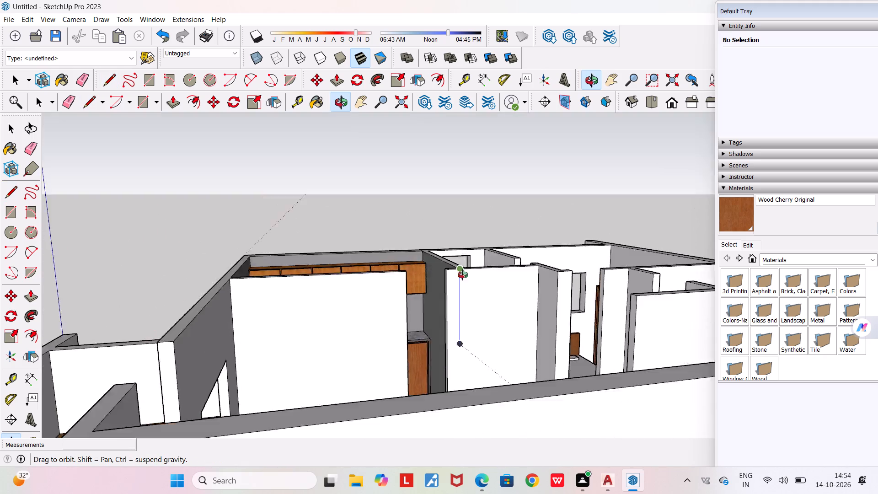
middle_drag(463, 275, 464, 390)
scroll(464, 390, down, 8)
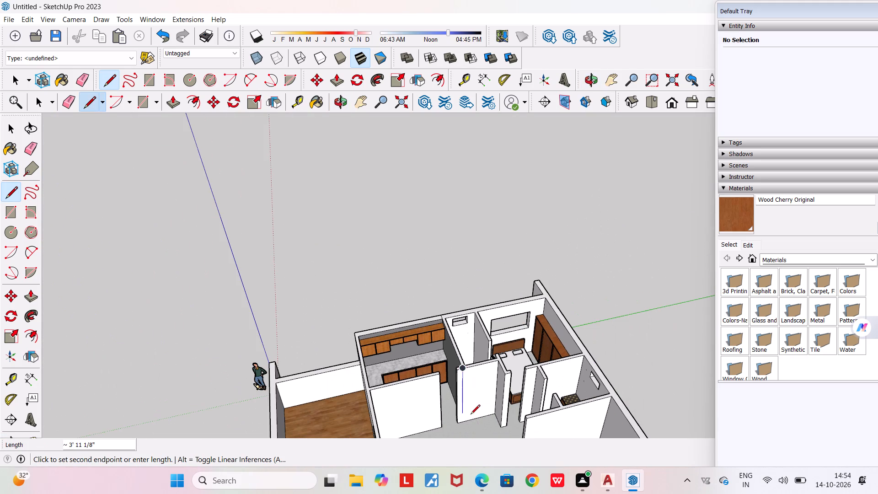
scroll(466, 420, up, 10)
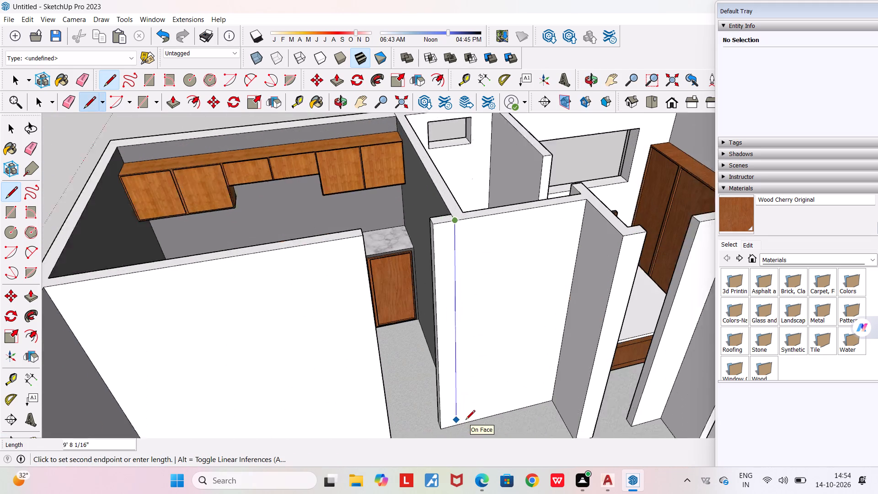
scroll(466, 420, up, 7)
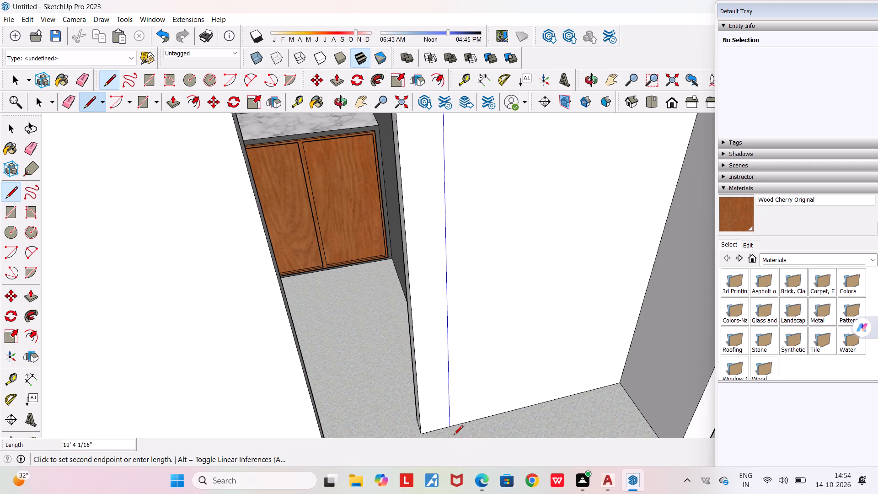
click(452, 430)
scroll(460, 410, down, 8)
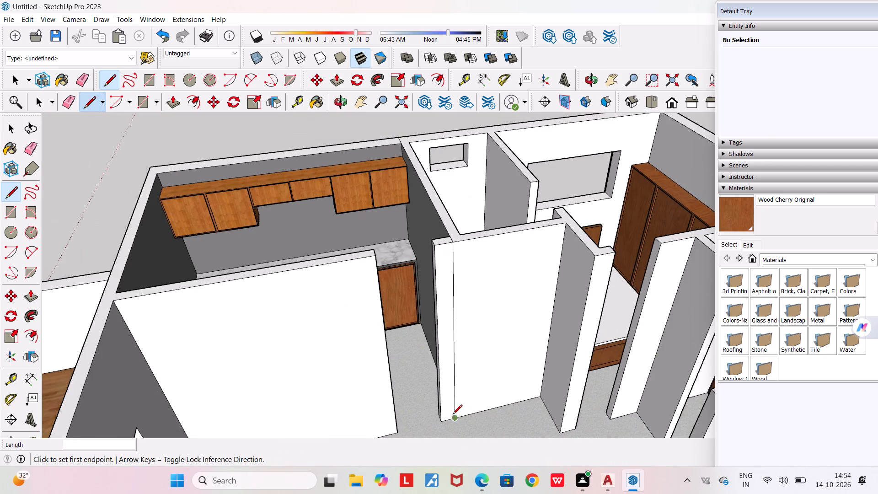
Push the end face of the short wall stub back about 8" with Push/Pull, flush with the kitchen's side wall.
middle_drag(440, 424, 573, 438)
scroll(573, 438, down, 3)
scroll(535, 381, up, 4)
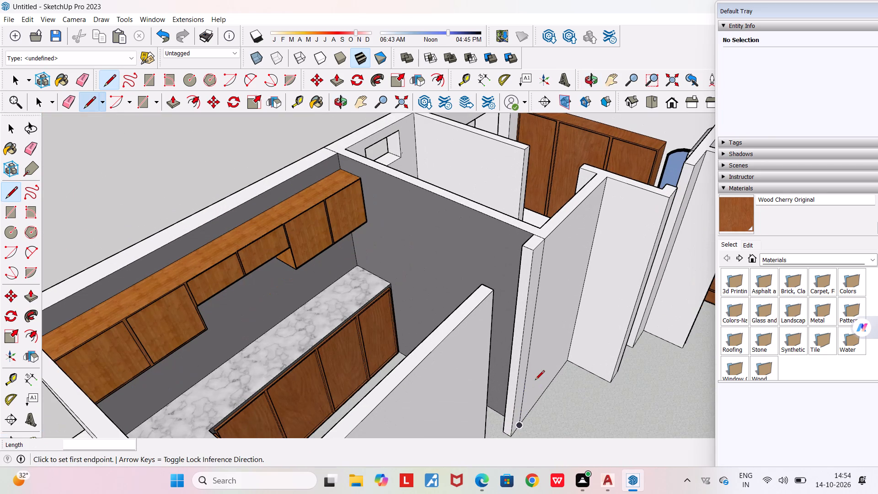
scroll(535, 381, up, 3)
middle_drag(539, 384, 646, 390)
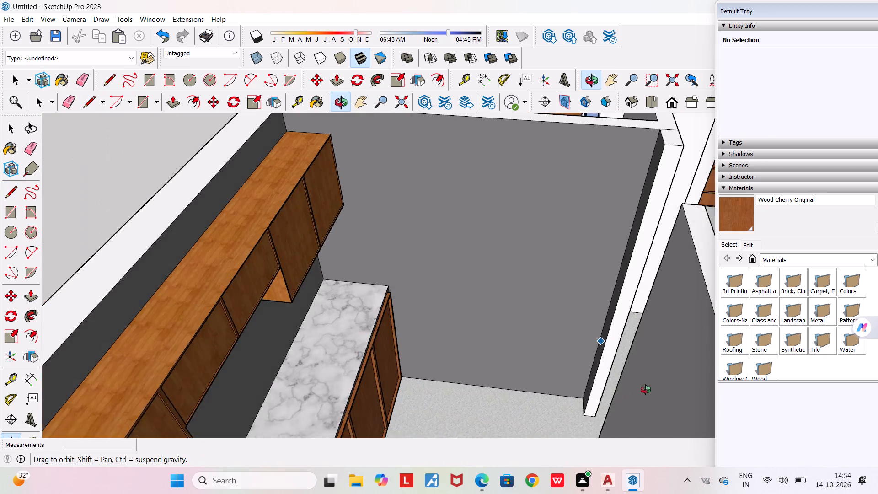
middle_drag(646, 390, 680, 394)
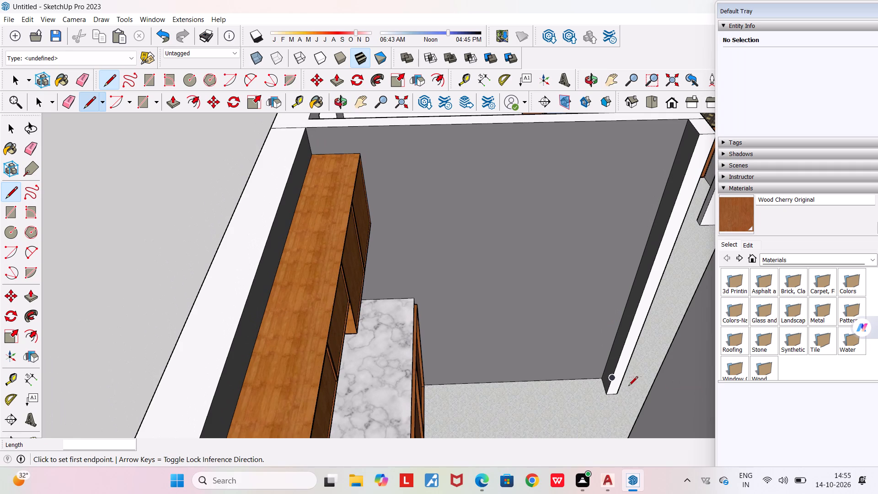
key(space)
key(space)
click(639, 320)
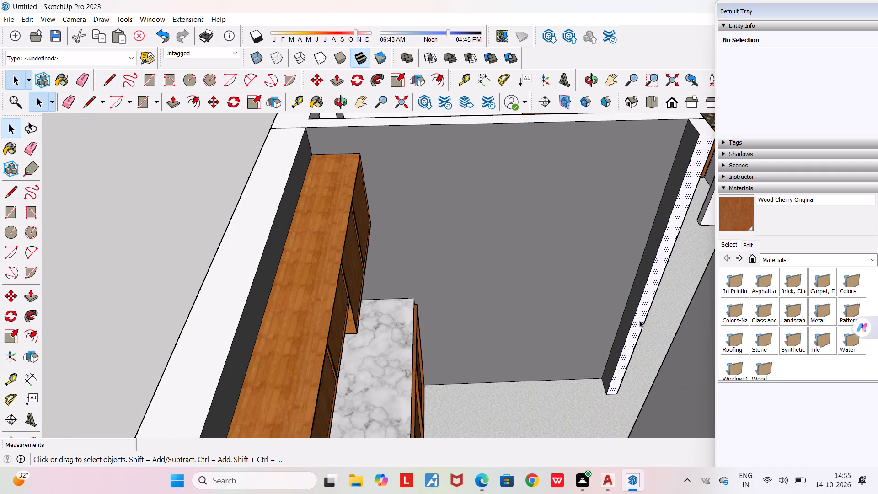
middle_drag(639, 320, 505, 345)
scroll(500, 330, up, 3)
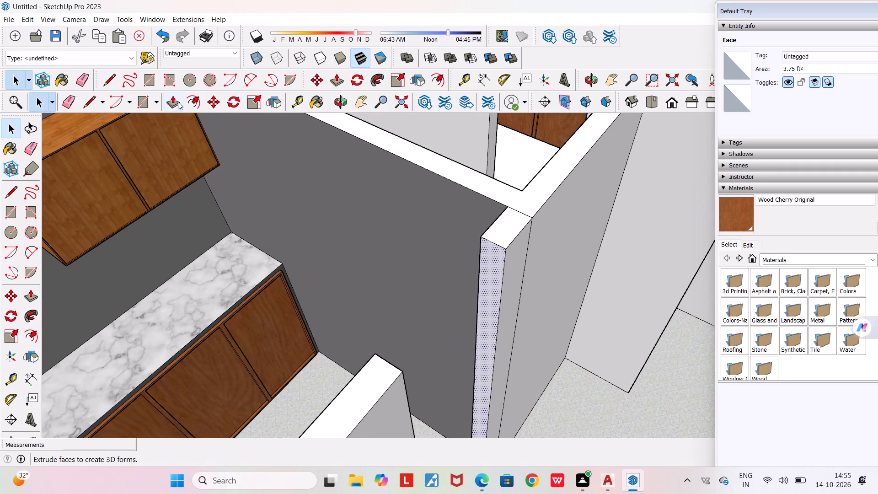
click(178, 102)
click(487, 318)
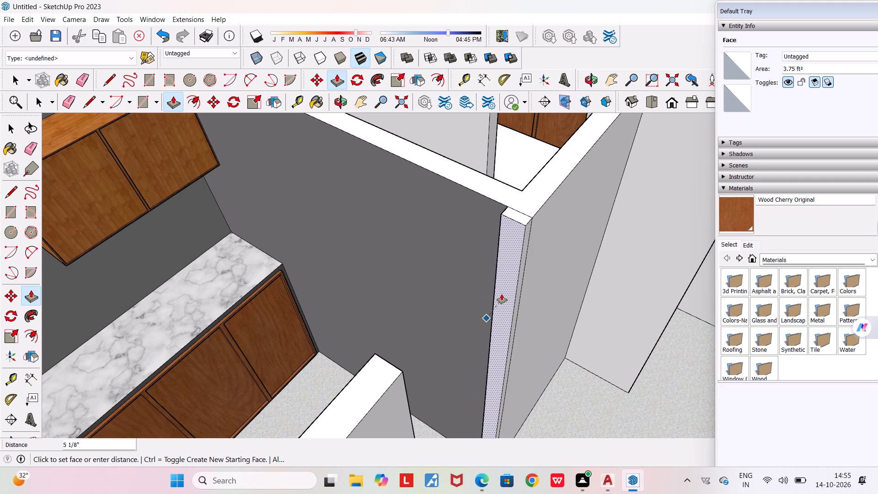
scroll(504, 288, up, 5)
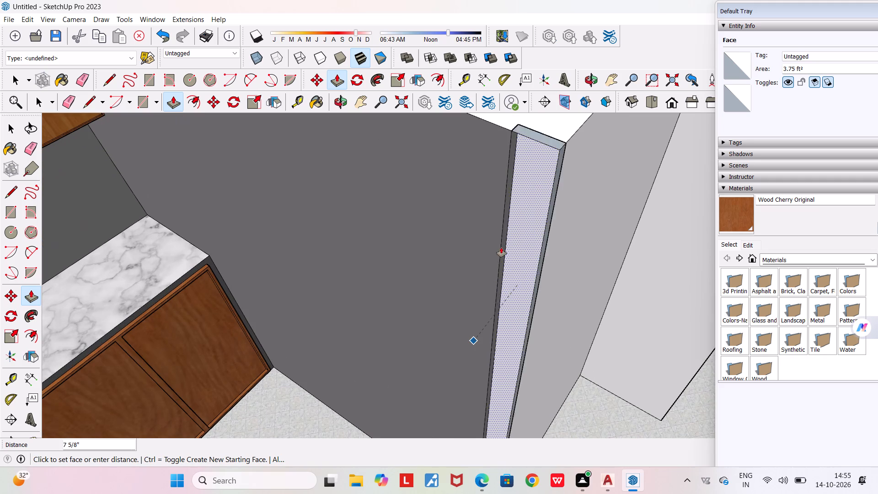
click(503, 238)
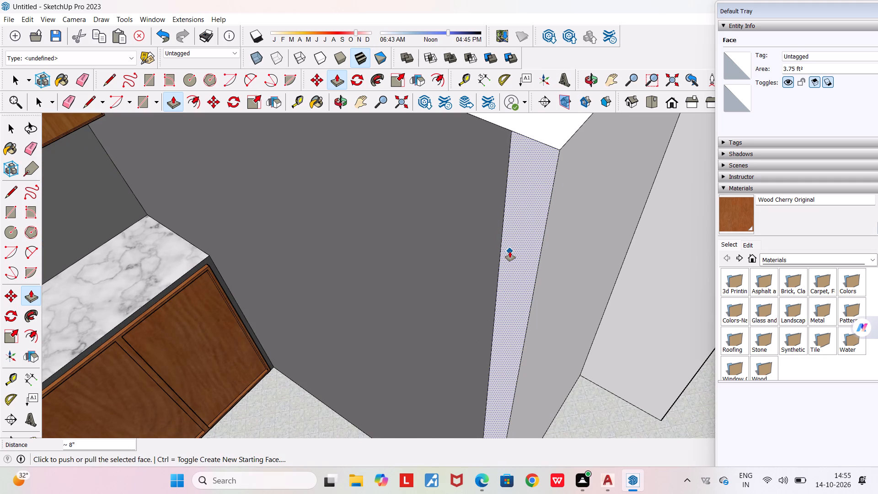
Examine the trimmed wall corner and the widened kitchen entrance from above and from the living room.
middle_drag(510, 252, 387, 323)
scroll(475, 271, up, 4)
scroll(446, 297, up, 6)
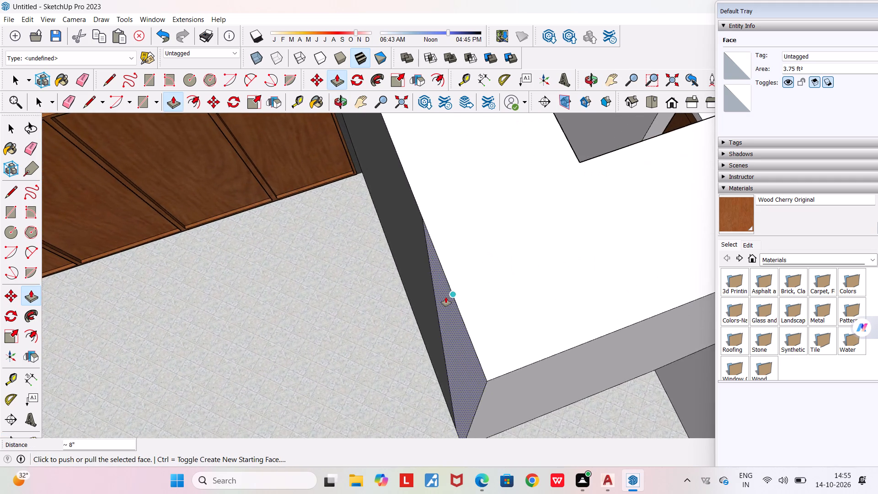
middle_drag(446, 297, 525, 237)
scroll(525, 237, down, 14)
key(space)
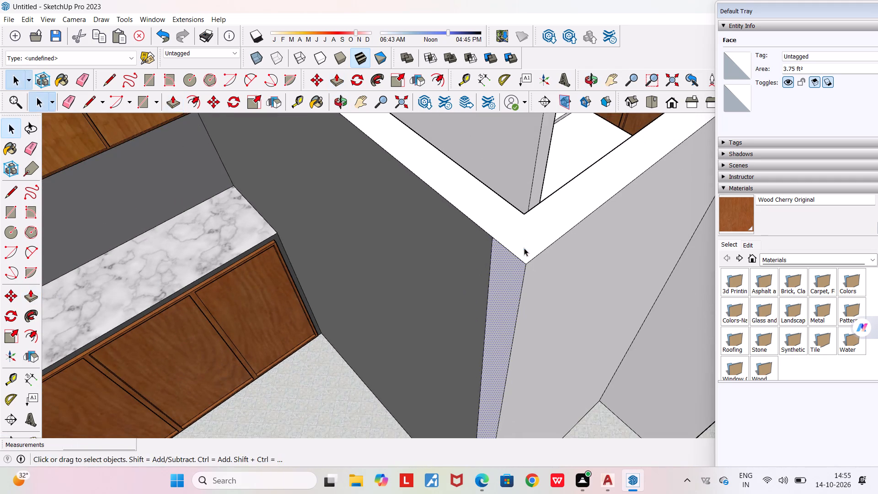
middle_drag(522, 268, 575, 215)
scroll(575, 215, down, 9)
middle_drag(552, 290, 454, 268)
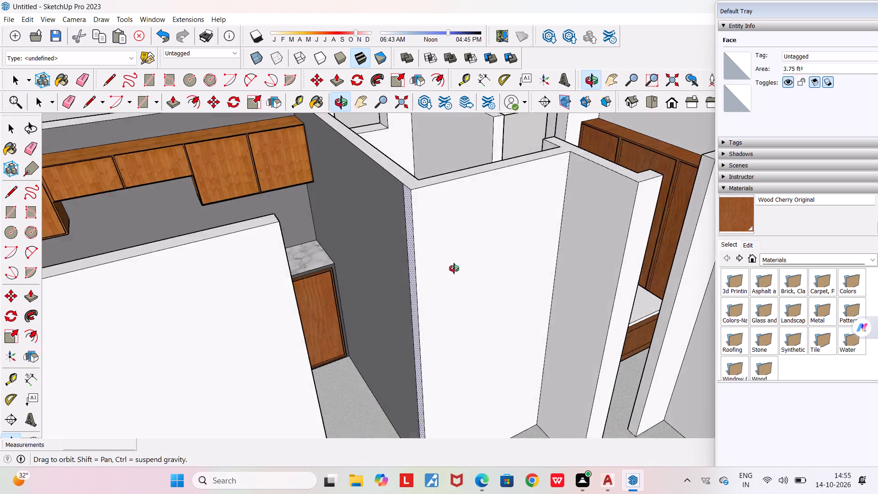
middle_drag(454, 268, 413, 251)
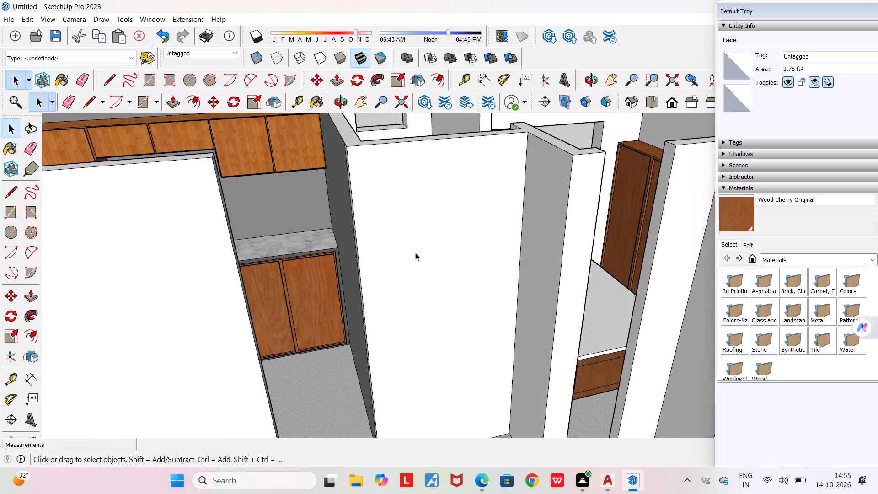
scroll(212, 170, up, 3)
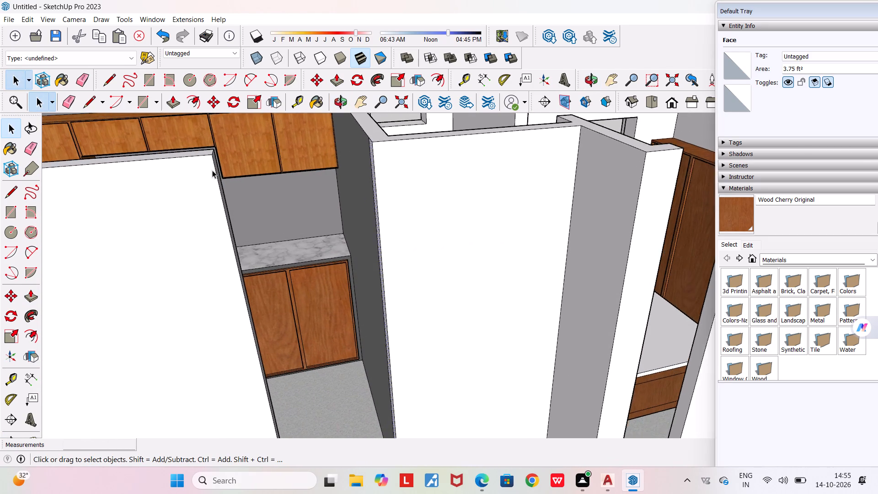
Place a guide 1' below the top edge of the wall's end face at the kitchen entrance.
middle_drag(252, 226, 444, 239)
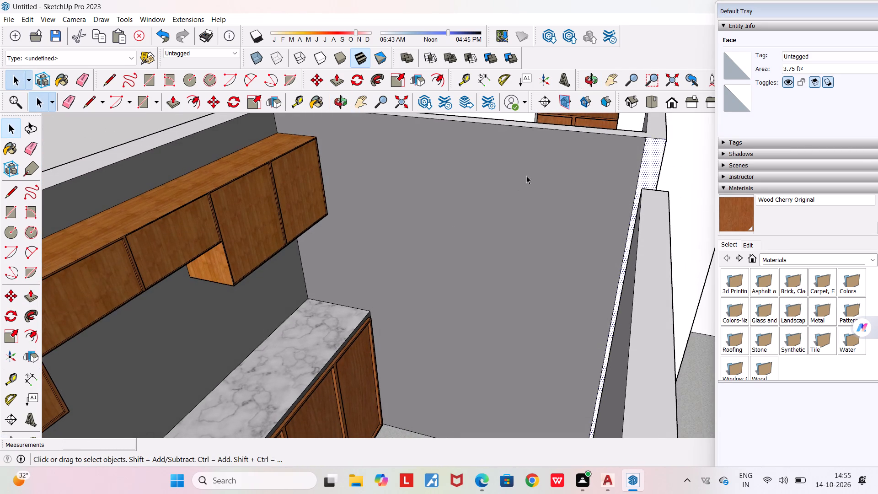
key(space)
key(space)
scroll(678, 129, up, 7)
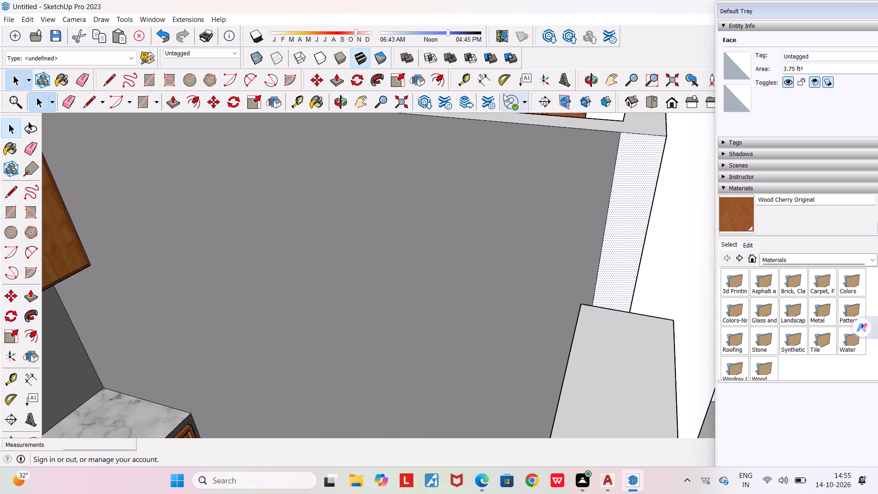
click(466, 74)
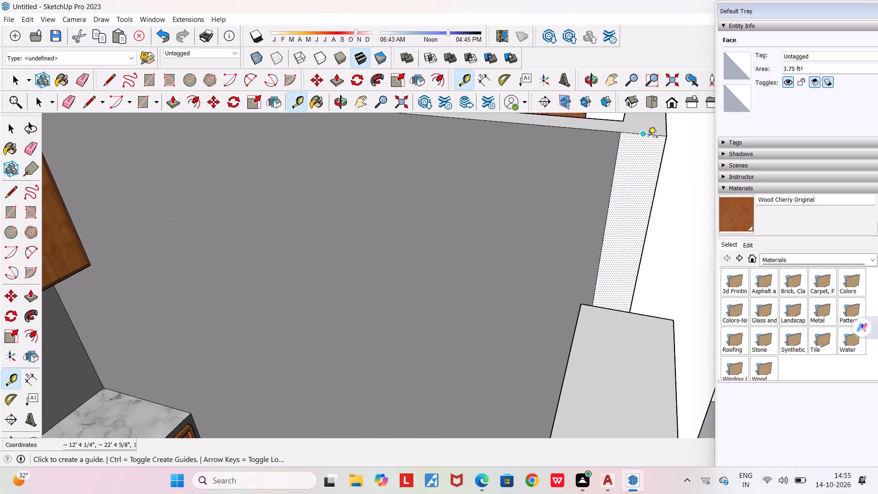
click(646, 137)
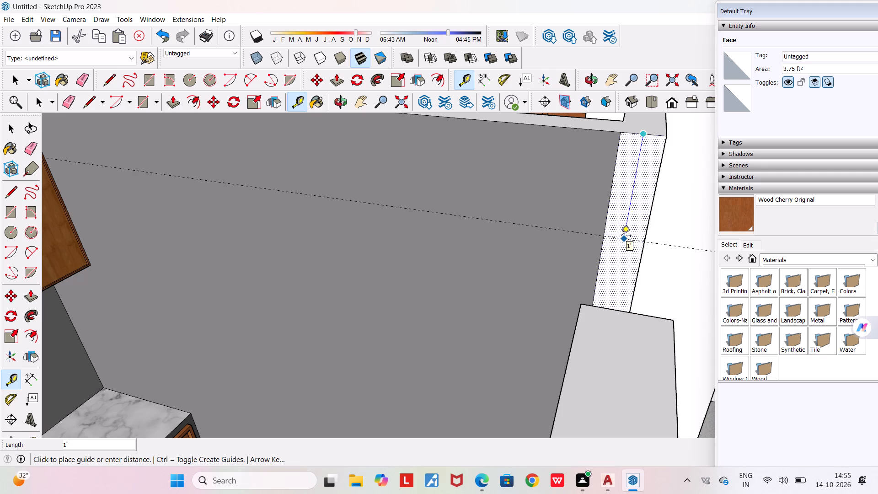
click(621, 236)
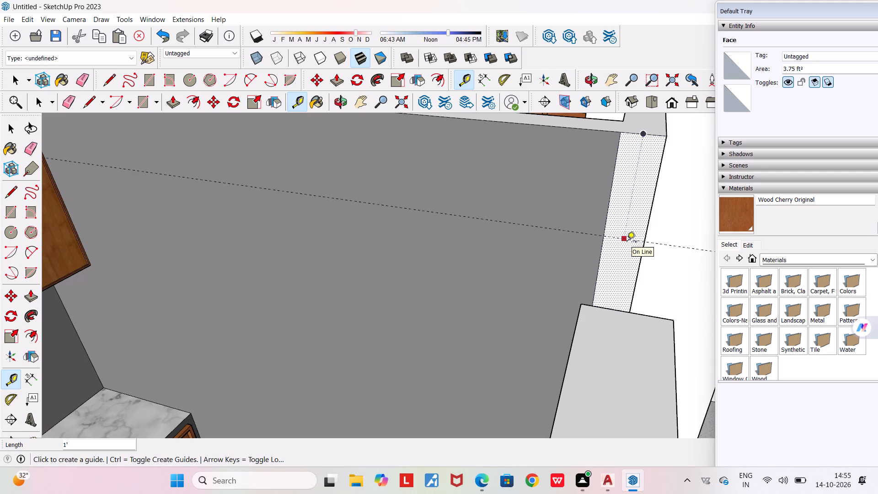
Draw a 4 1/2" line along the guide across the wall's end face, splitting off its upper part.
click(111, 87)
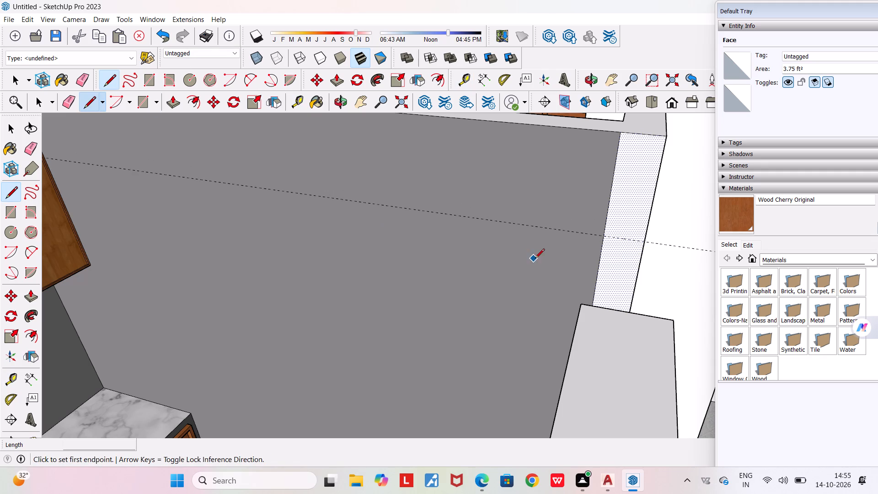
click(605, 237)
click(648, 238)
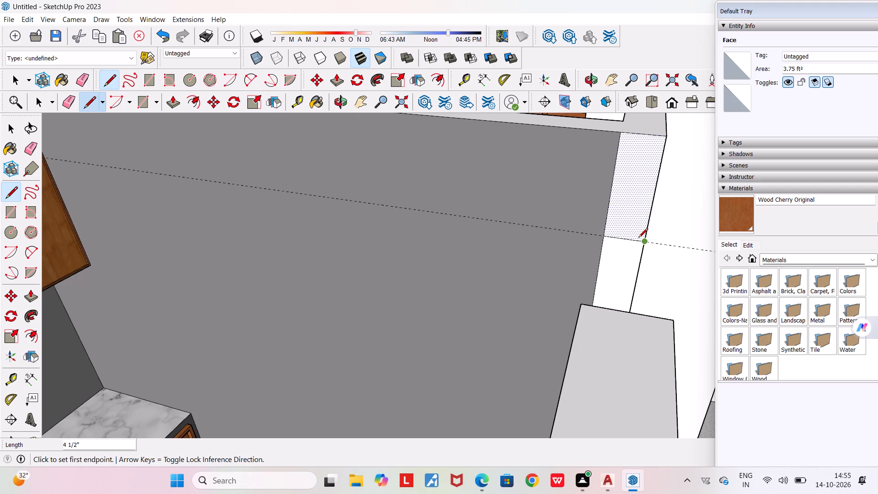
key(space)
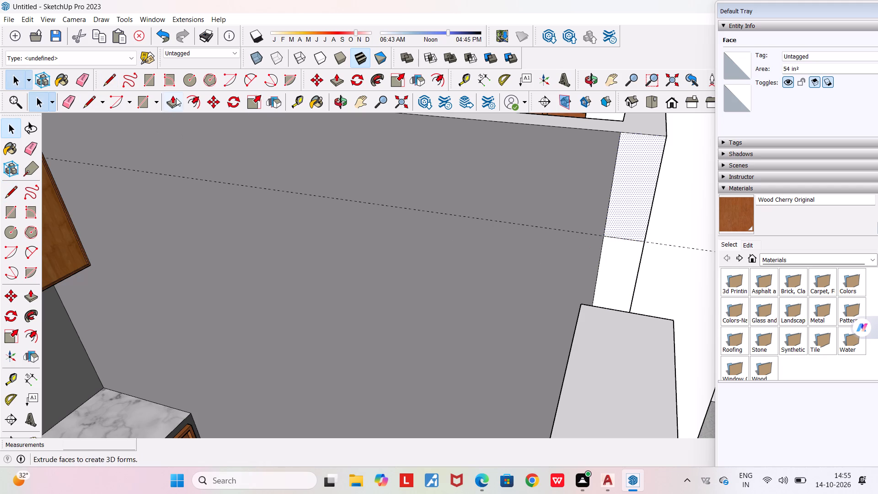
Extend the upper 1' end face 2' 8 7/8" with Push/Pull to the opposite wall, forming a header over the kitchen entrance.
click(178, 97)
click(637, 181)
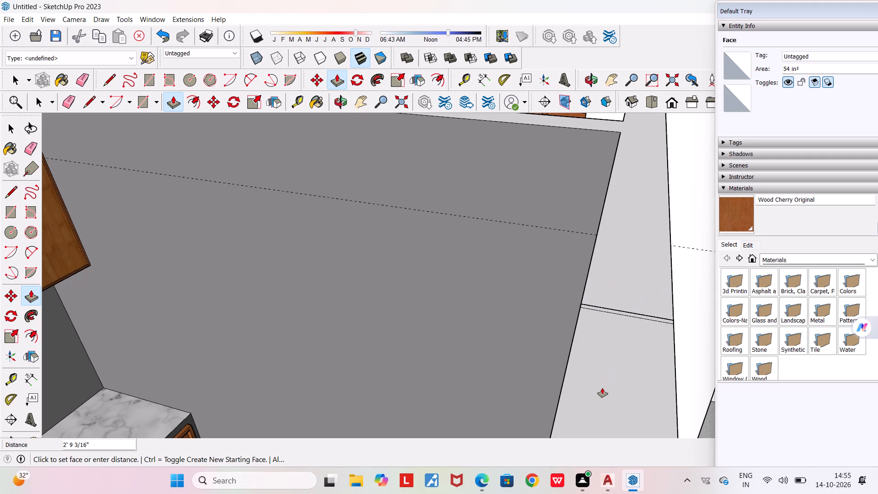
middle_drag(596, 364, 417, 320)
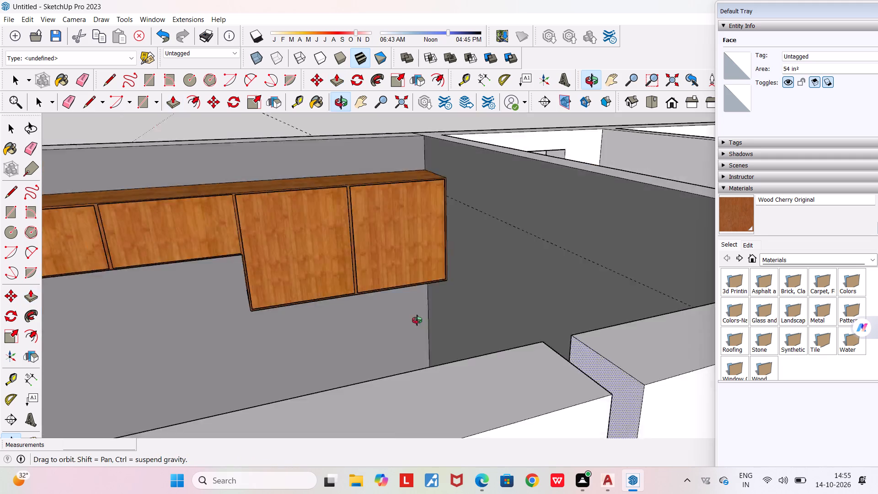
middle_drag(417, 320, 323, 230)
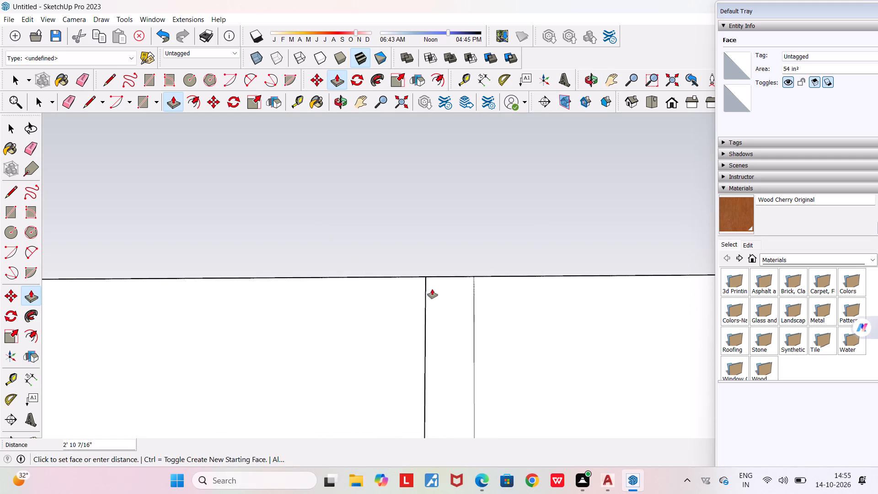
scroll(471, 304, up, 1)
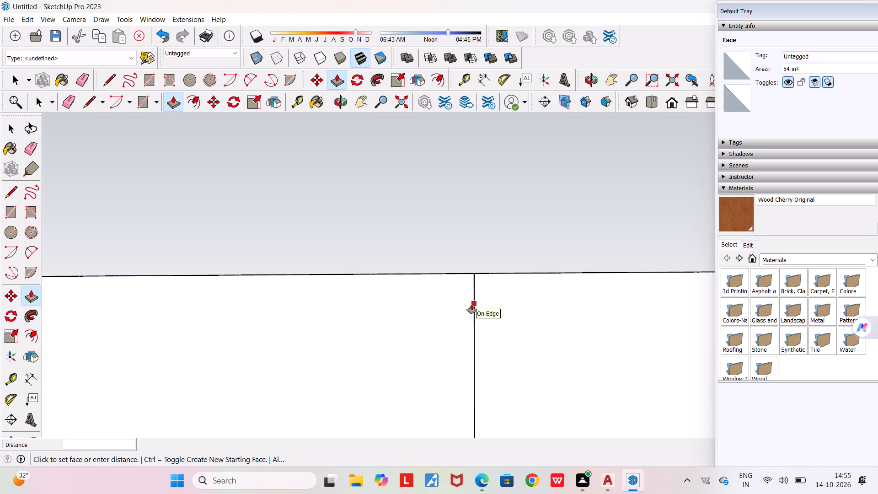
middle_drag(471, 304, 473, 336)
click(473, 336)
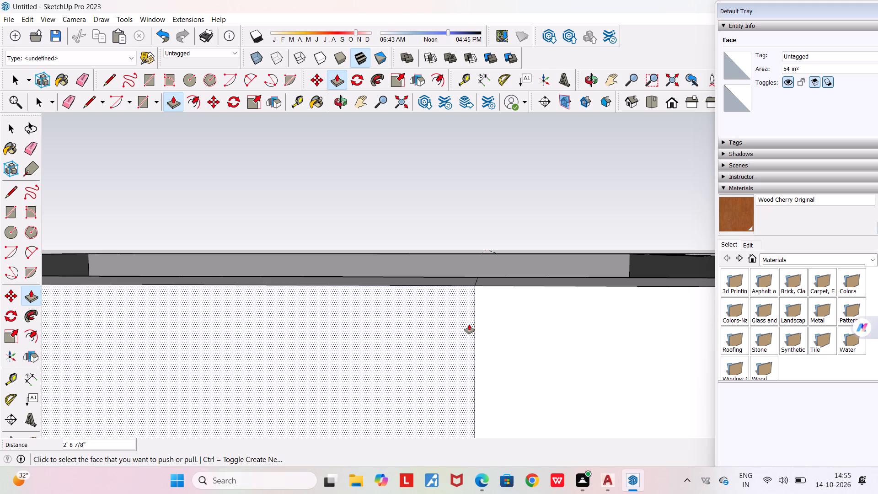
middle_drag(469, 324, 469, 354)
scroll(469, 354, down, 4)
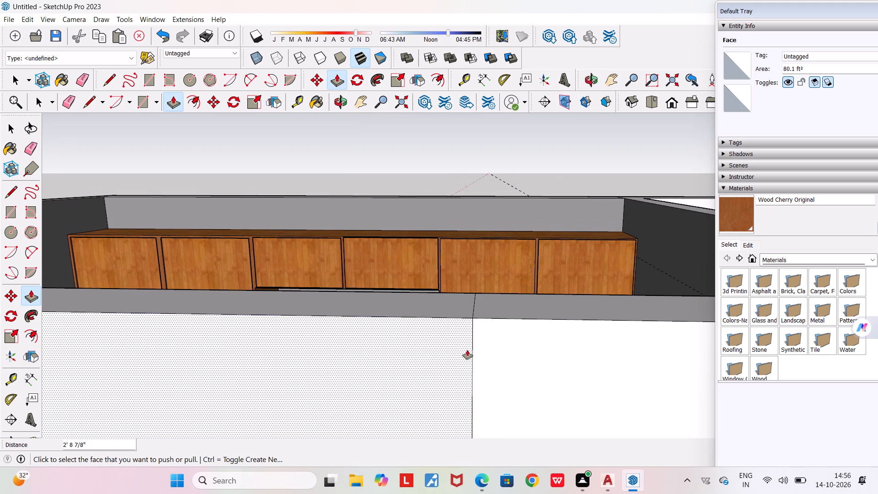
key(Escape)
middle_drag(487, 282, 488, 351)
scroll(488, 351, down, 6)
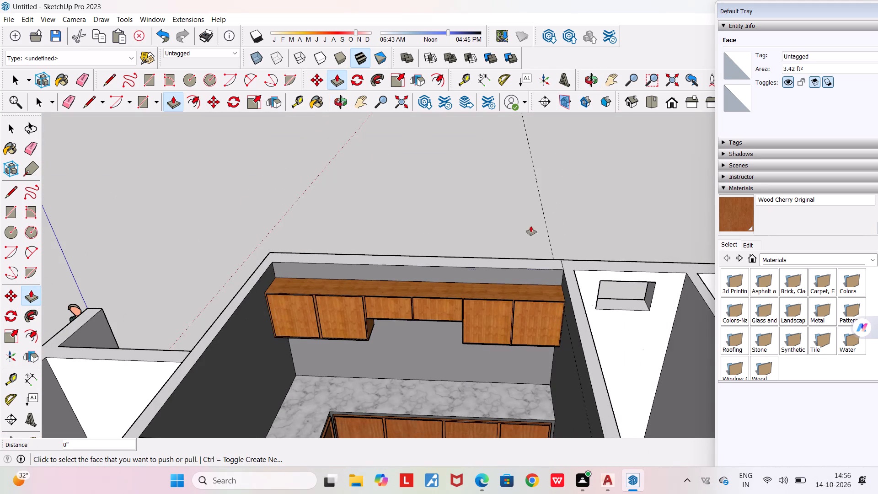
Erase the guide line used for the kitchen-entrance header.
click(85, 81)
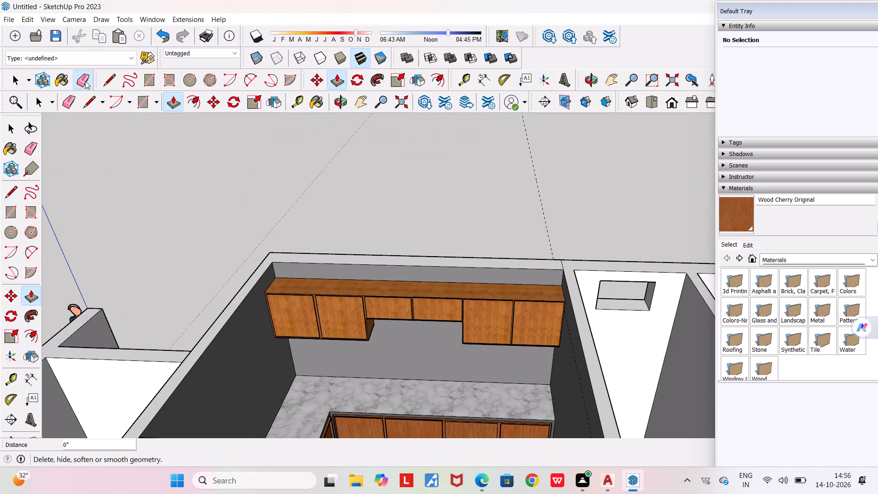
drag(534, 188, 599, 190)
middle_drag(609, 190, 597, 141)
scroll(597, 141, down, 8)
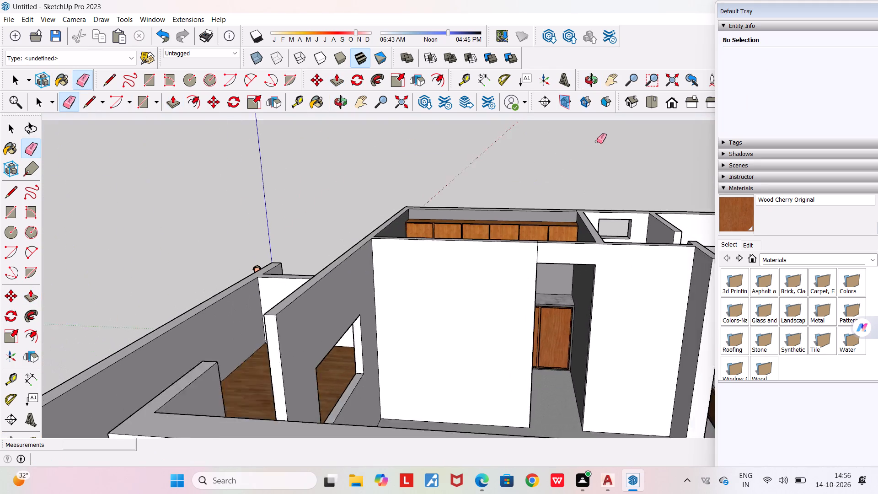
Erase the leftover seam edges where the header meets the wall, on the living-room face, the top and the kitchen face.
scroll(539, 244, up, 8)
drag(556, 241, 541, 241)
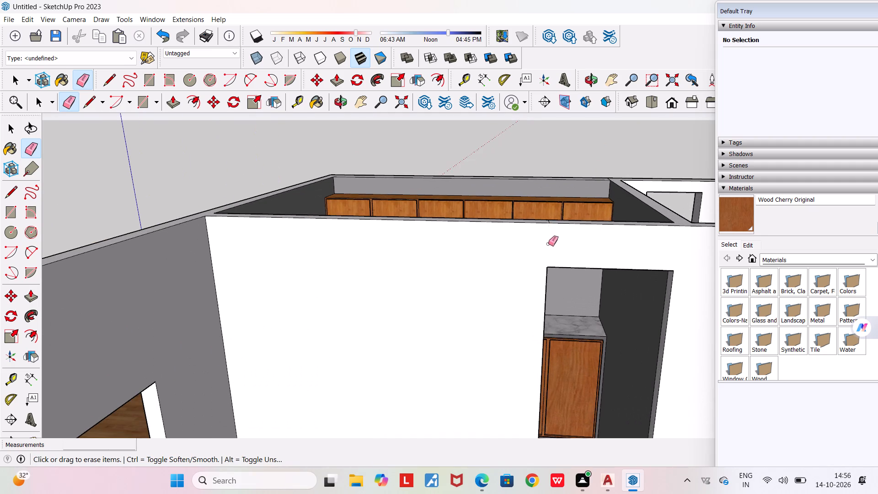
scroll(548, 244, up, 1)
middle_drag(555, 262, 563, 340)
scroll(563, 333, up, 6)
drag(555, 400, 540, 397)
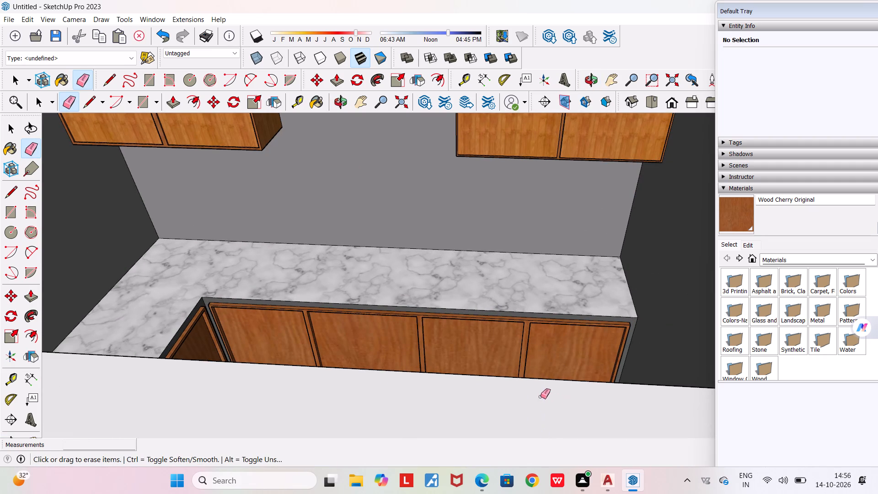
scroll(541, 396, up, 1)
scroll(594, 365, down, 10)
middle_drag(444, 335, 540, 418)
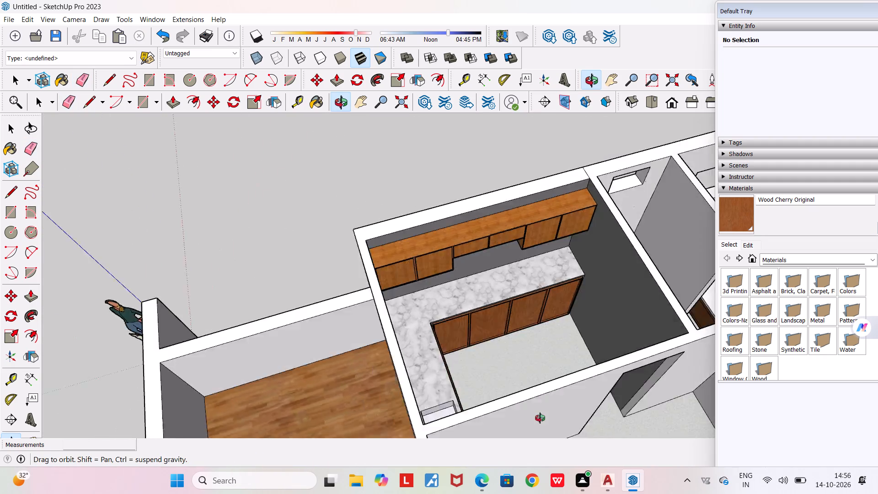
middle_drag(540, 418, 877, 410)
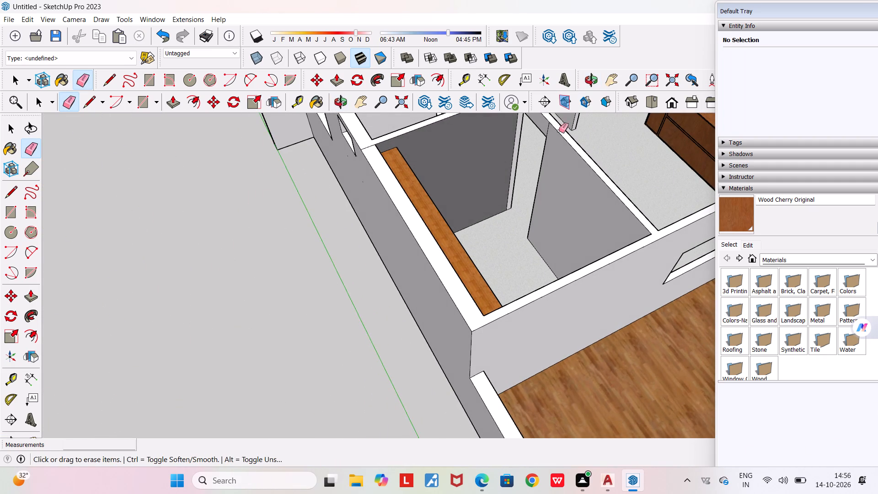
scroll(540, 127, up, 16)
drag(581, 139, 556, 123)
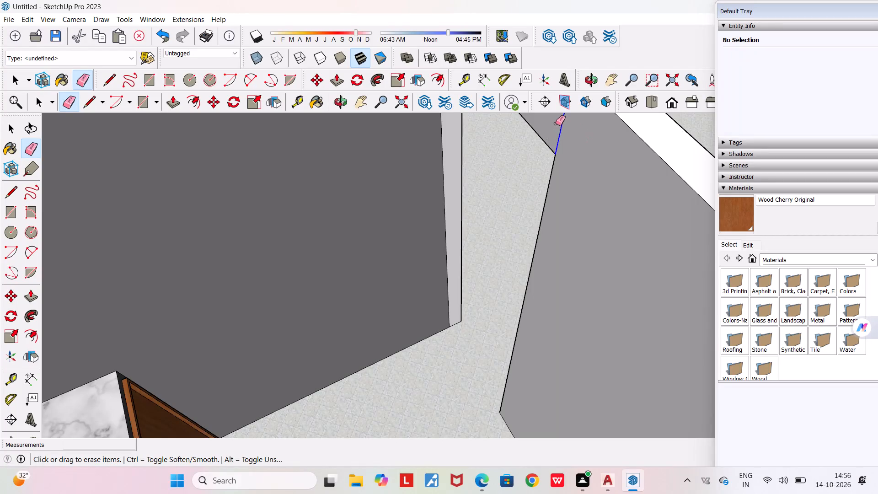
drag(556, 123, 555, 123)
Examine the kitchen doorway and the surrounding apartment walls from the living room and from outside.
scroll(549, 131, down, 12)
middle_drag(557, 253, 246, 183)
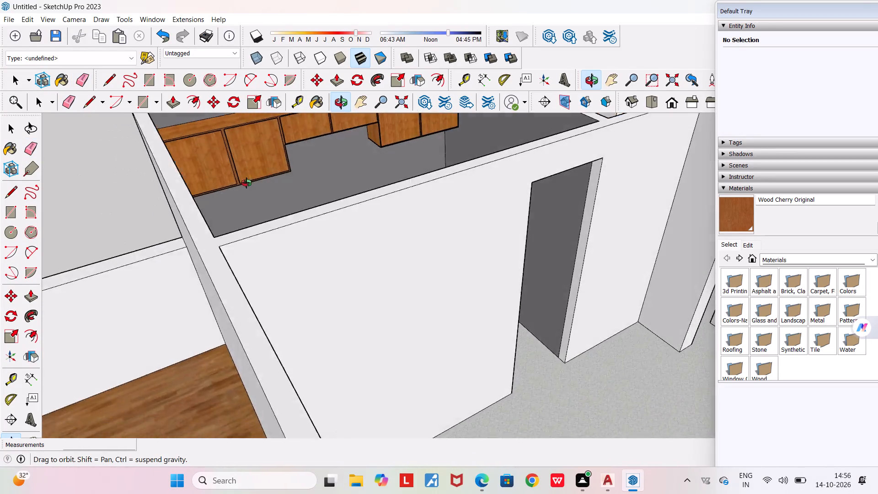
middle_drag(246, 183, 240, 182)
scroll(240, 182, down, 8)
middle_drag(432, 240, 276, 230)
scroll(276, 230, down, 2)
scroll(375, 180, up, 1)
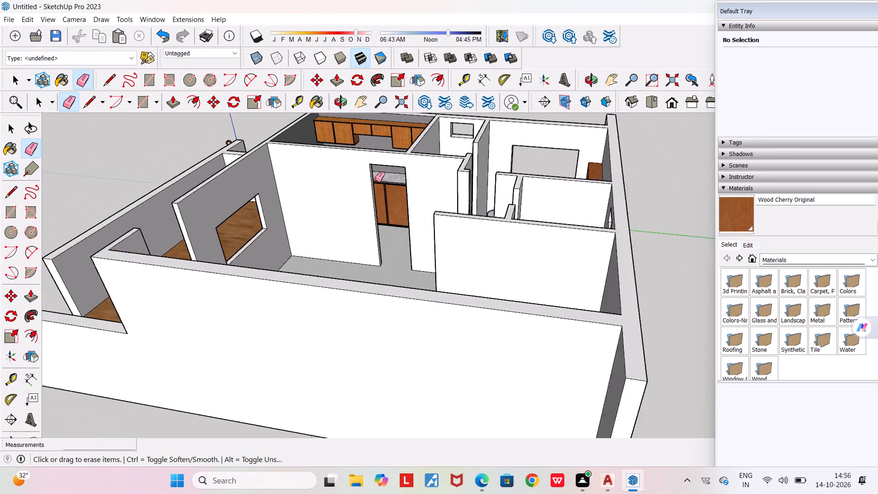
scroll(375, 180, up, 2)
middle_drag(375, 180, 645, 160)
scroll(645, 160, down, 4)
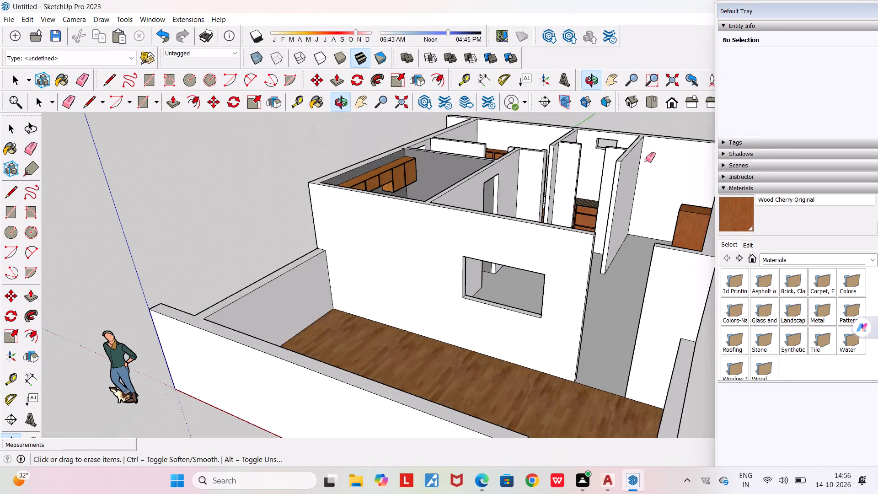
middle_drag(499, 294, 452, 279)
scroll(452, 279, down, 3)
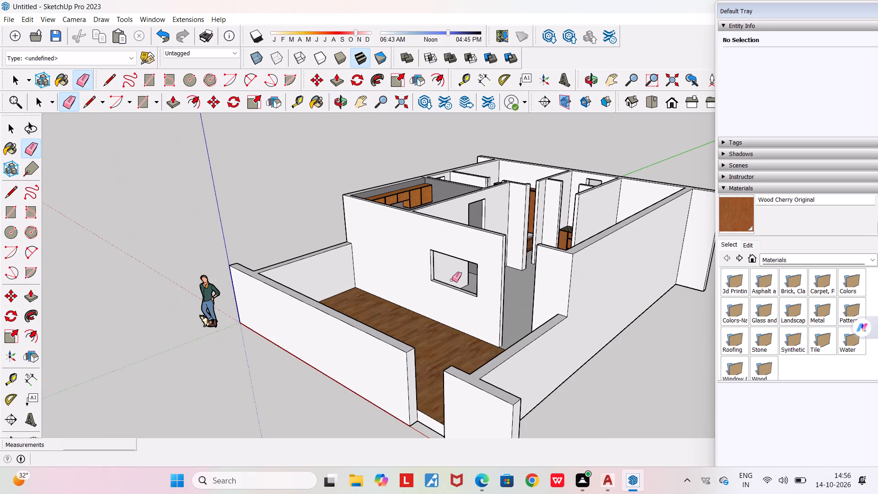
key(space)
Place a guide 1' below the top edge of the end face of the wall with the window opening, beside the wood-floored area.
scroll(587, 267, up, 8)
scroll(437, 207, up, 7)
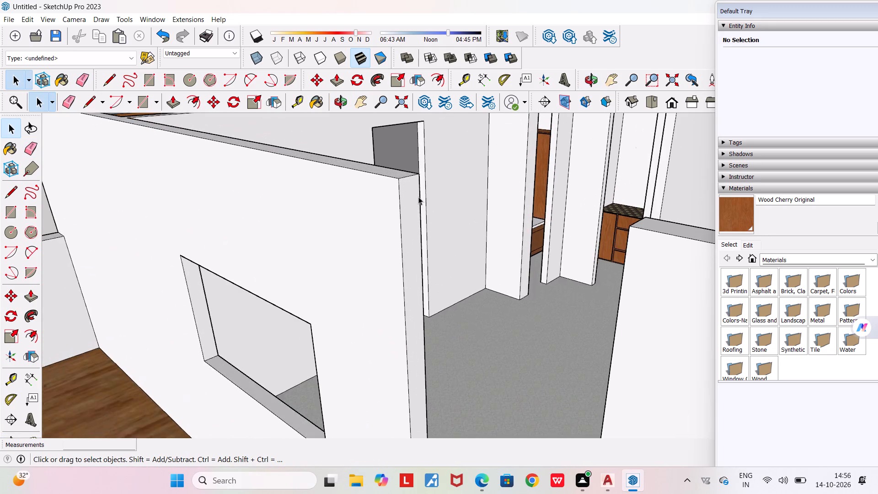
scroll(418, 197, up, 3)
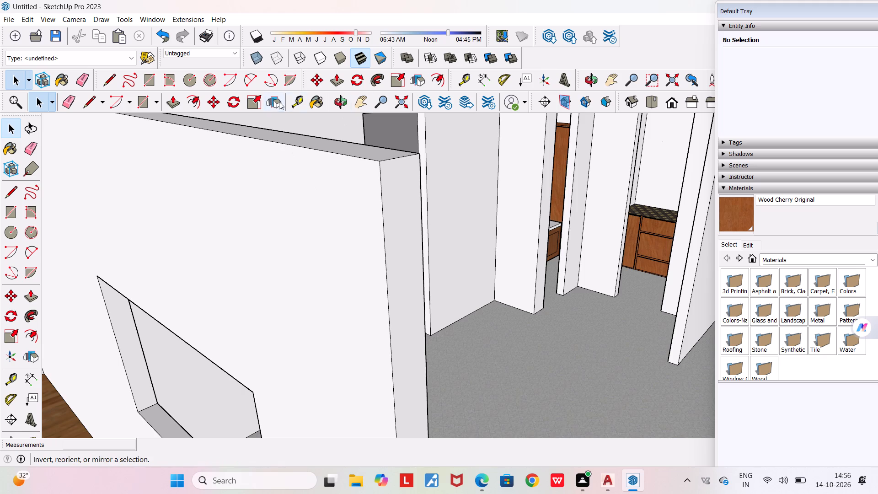
click(301, 101)
scroll(387, 183, up, 3)
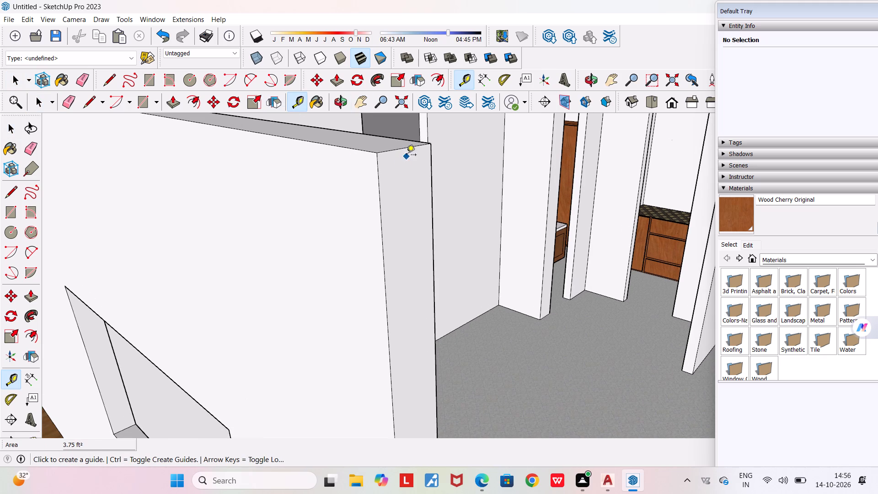
click(405, 147)
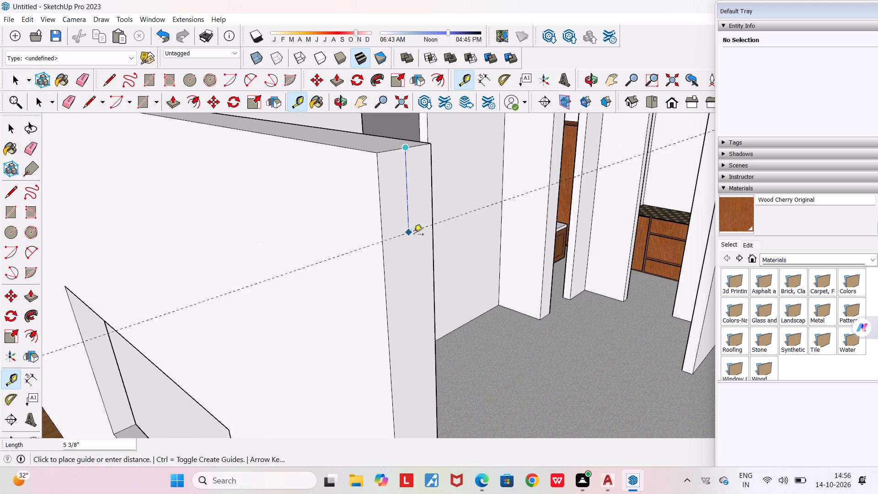
click(414, 324)
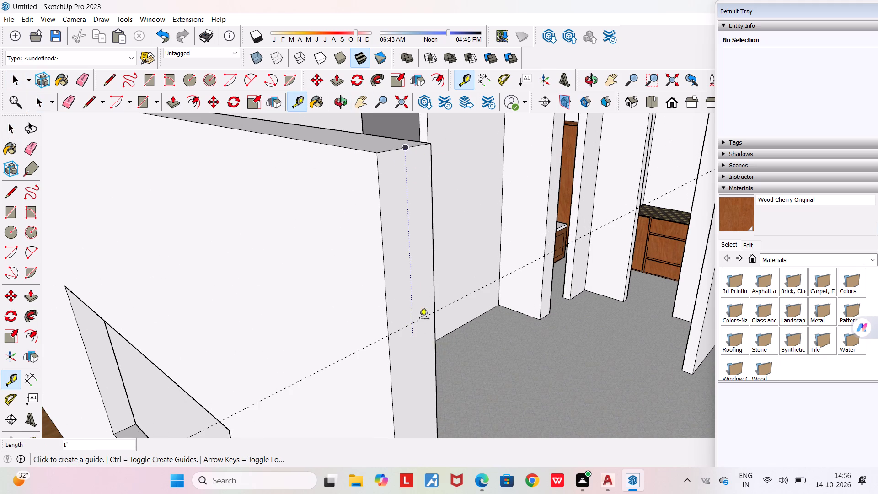
Draw a 4 1/2" line along the guide across the end face of that window wall.
click(93, 106)
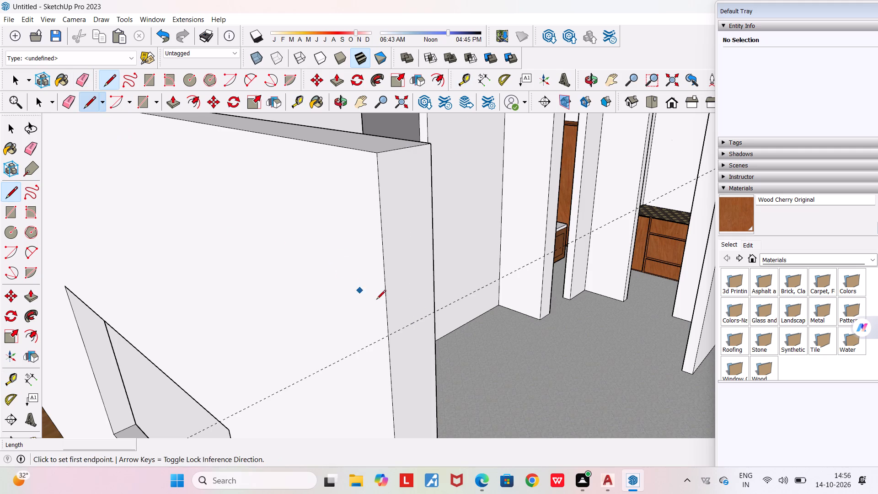
click(391, 335)
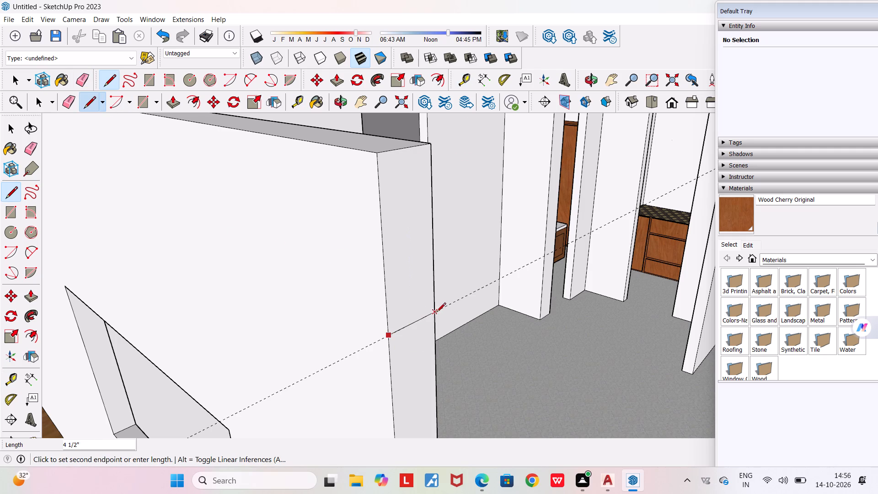
click(436, 312)
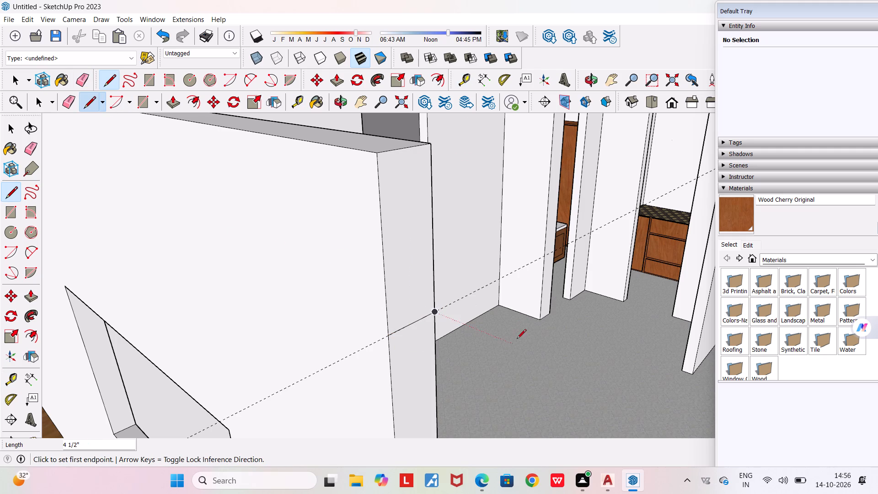
Draw a 4 1/2" line exactly along the guide, from edge to edge across the end face of the window wall.
scroll(379, 350, up, 20)
scroll(379, 350, up, 4)
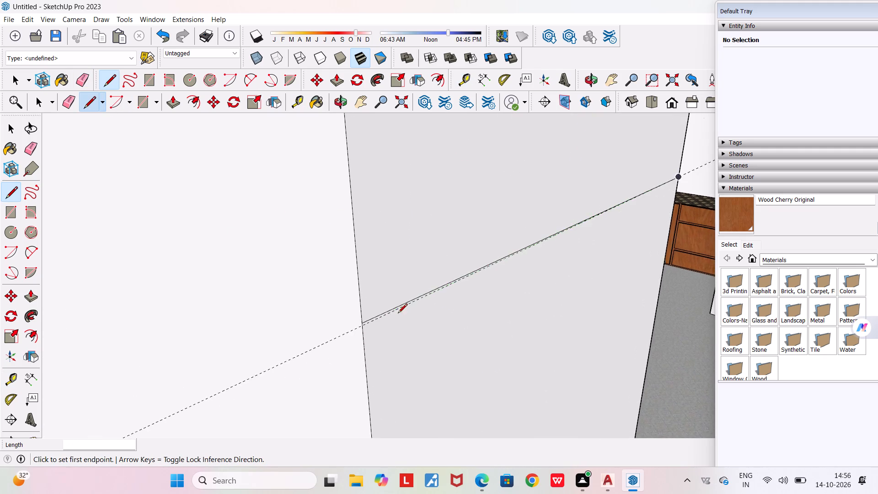
scroll(373, 328, up, 6)
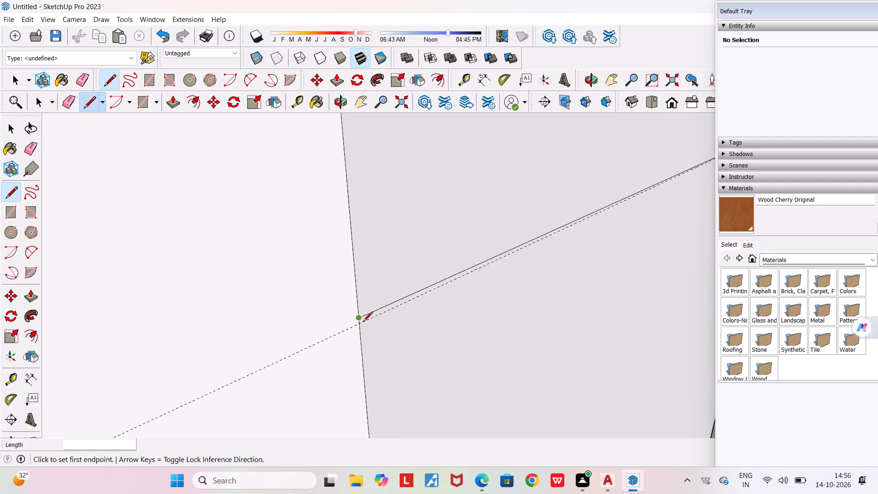
scroll(363, 322, up, 9)
click(357, 323)
scroll(426, 300, down, 5)
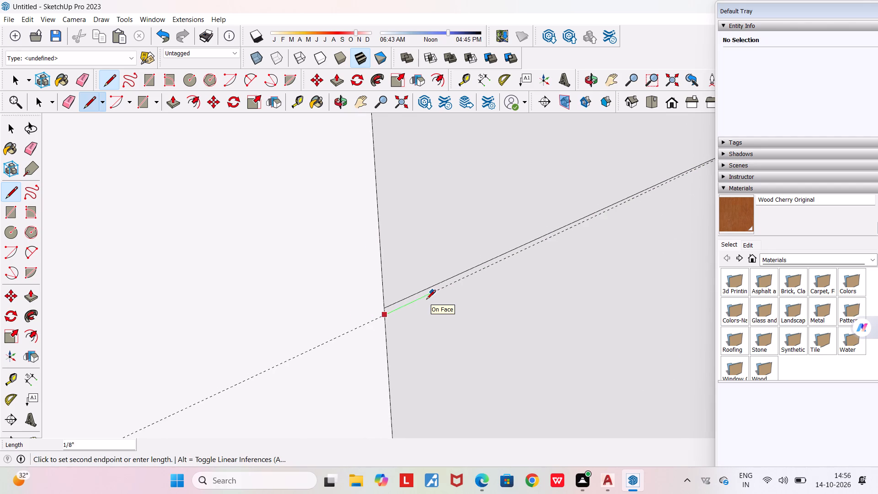
scroll(426, 300, down, 15)
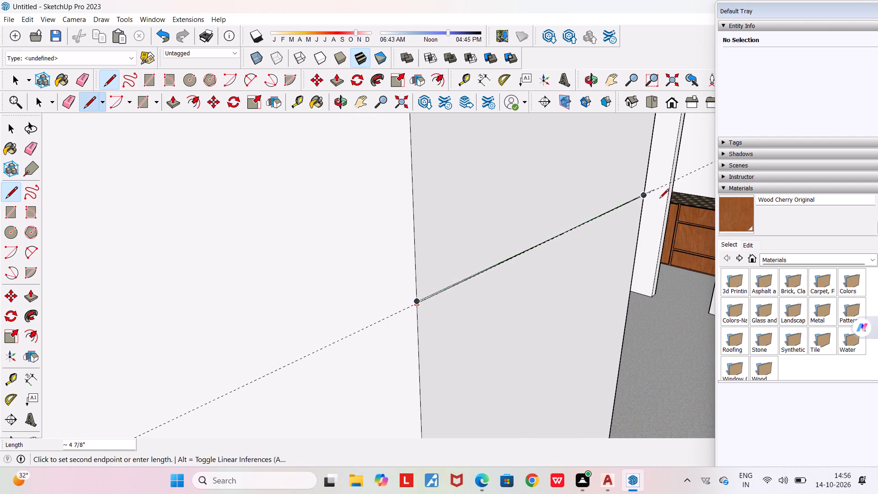
scroll(659, 199, up, 5)
scroll(617, 207, up, 2)
scroll(525, 251, down, 8)
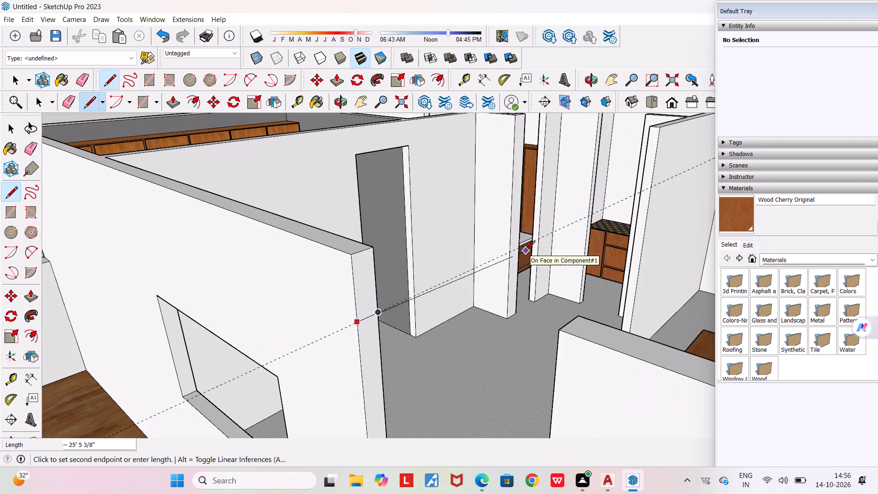
scroll(359, 322, up, 8)
middle_drag(382, 314, 266, 320)
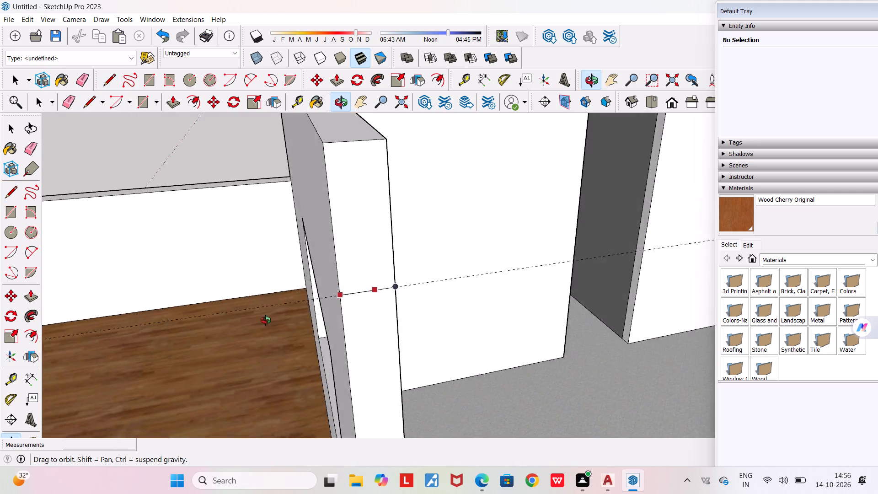
middle_drag(266, 320, 207, 307)
scroll(414, 290, up, 18)
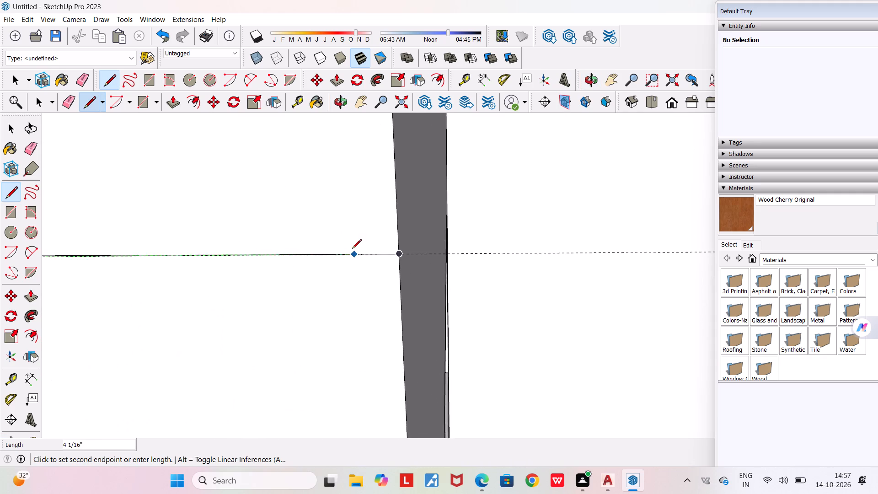
scroll(352, 249, up, 8)
scroll(458, 244, up, 4)
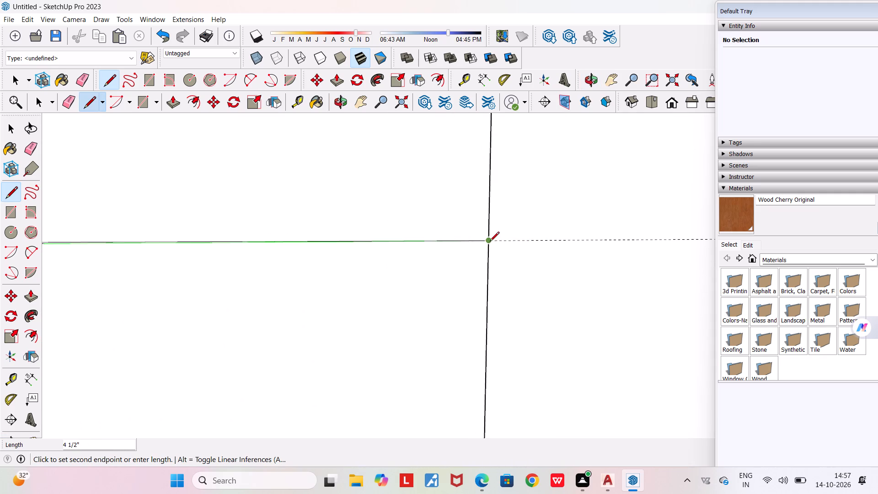
click(487, 242)
Delete the misaligned 4 1/2" line just above the guide on the window wall's end face.
scroll(445, 285, down, 20)
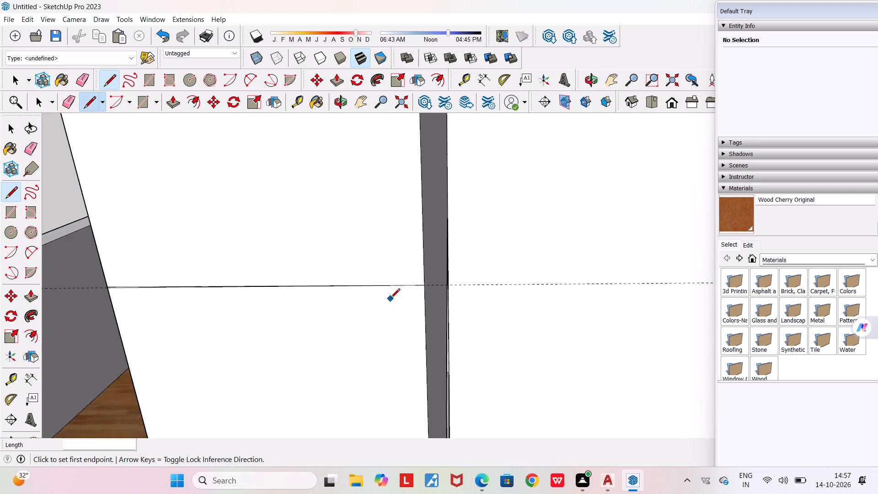
scroll(391, 299, down, 4)
scroll(192, 300, up, 10)
scroll(260, 293, down, 13)
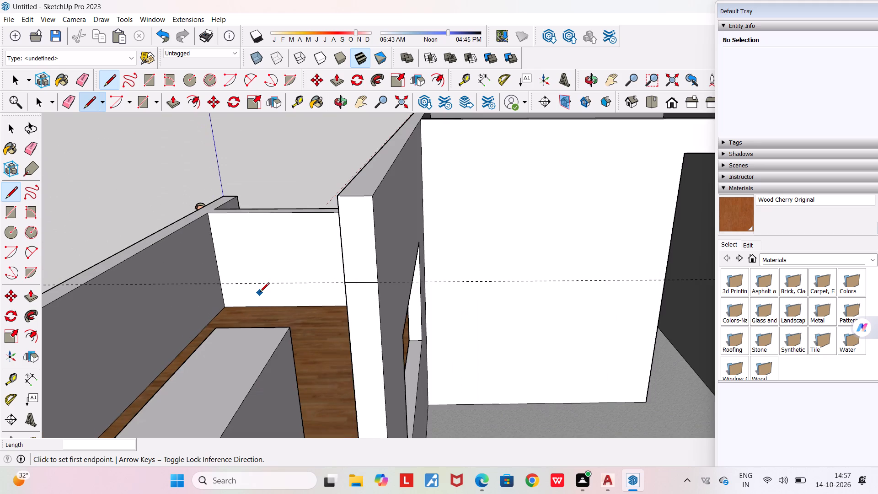
scroll(353, 288, up, 20)
scroll(353, 288, up, 1)
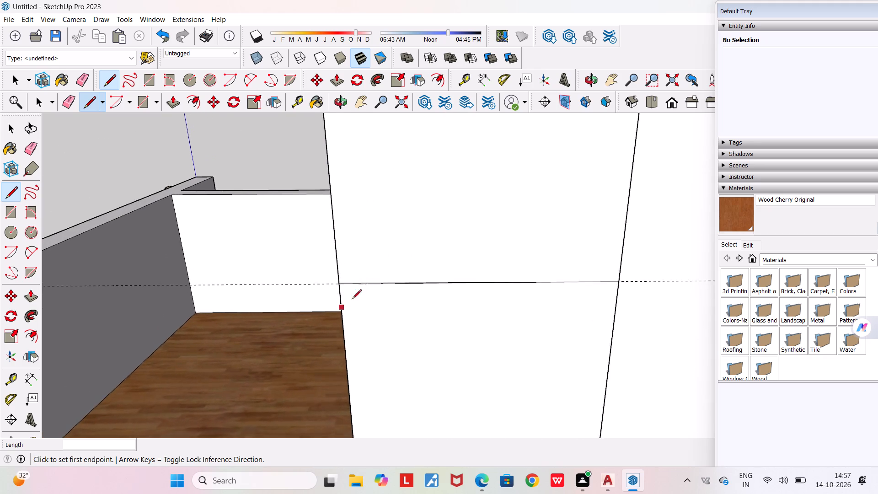
scroll(352, 300, up, 20)
scroll(352, 300, up, 4)
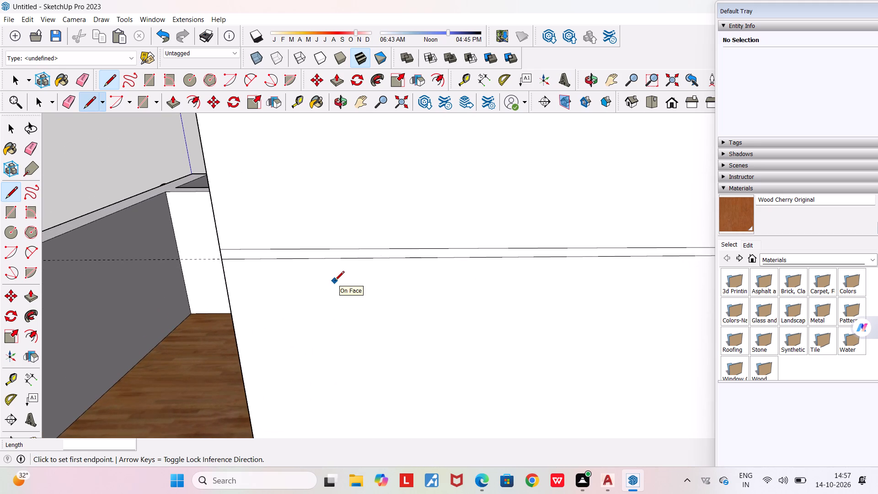
key(space)
click(346, 249)
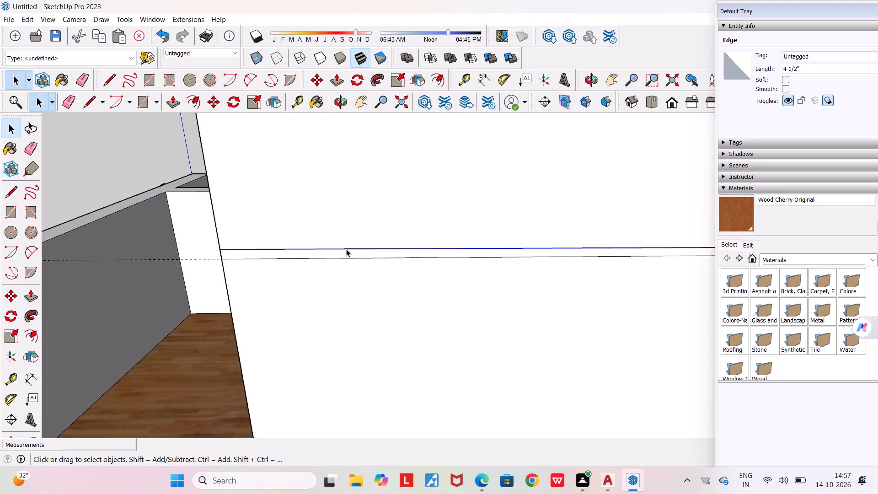
key(Delete)
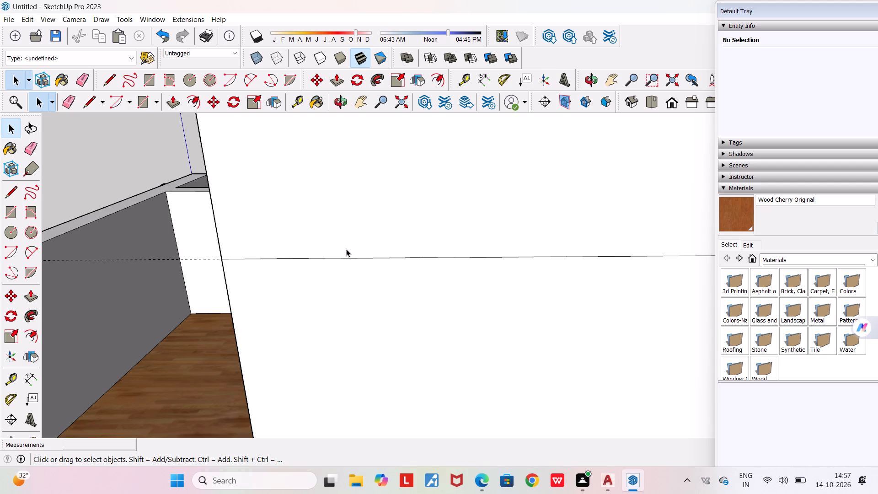
Push/Pull the end face above the new line about 3' 1 3/16" across the opening to meet the opposite wall as a header.
scroll(346, 249, down, 16)
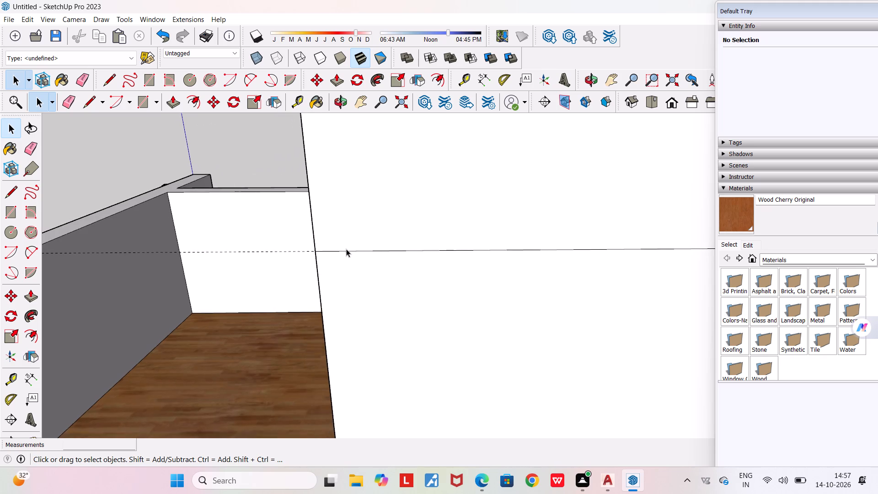
scroll(346, 249, down, 20)
scroll(346, 249, down, 14)
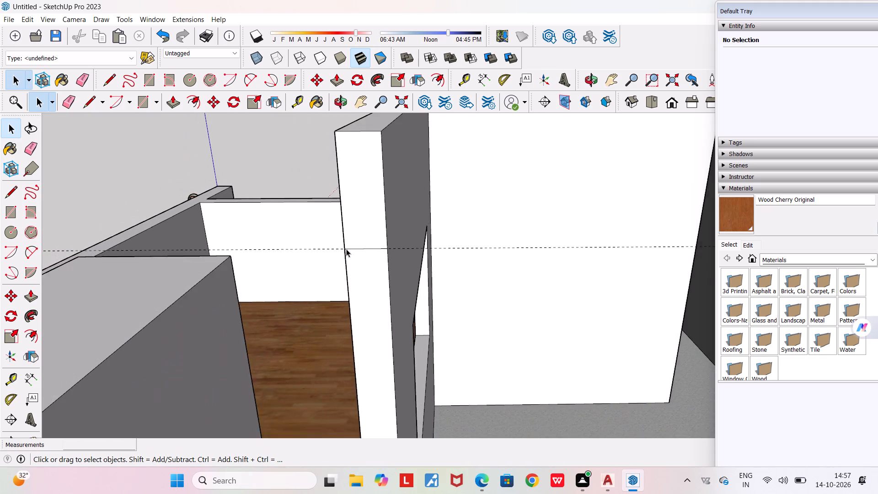
scroll(346, 249, down, 1)
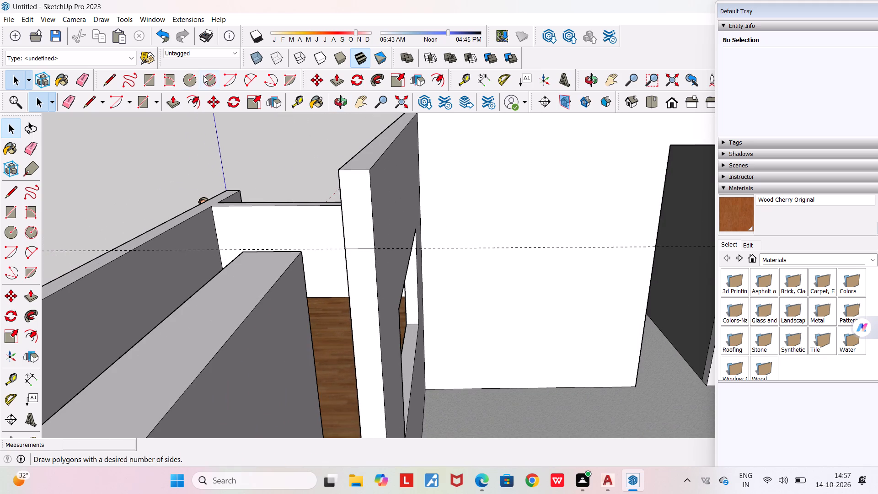
click(169, 101)
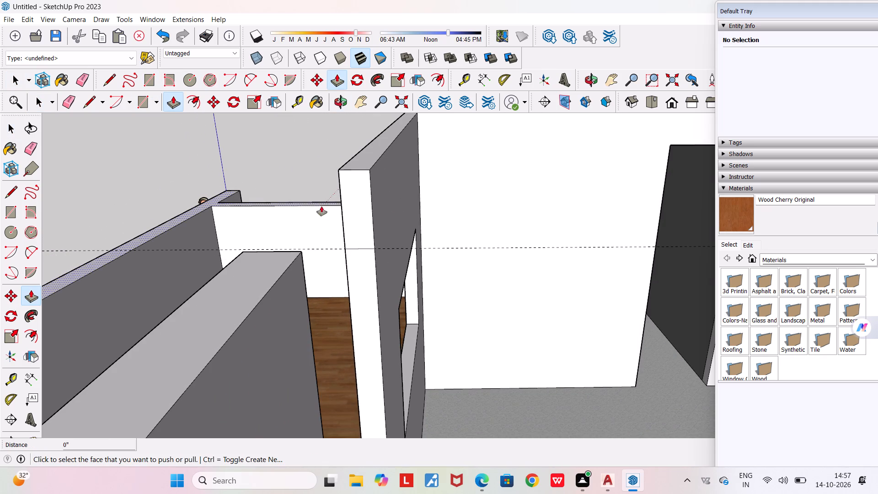
click(362, 198)
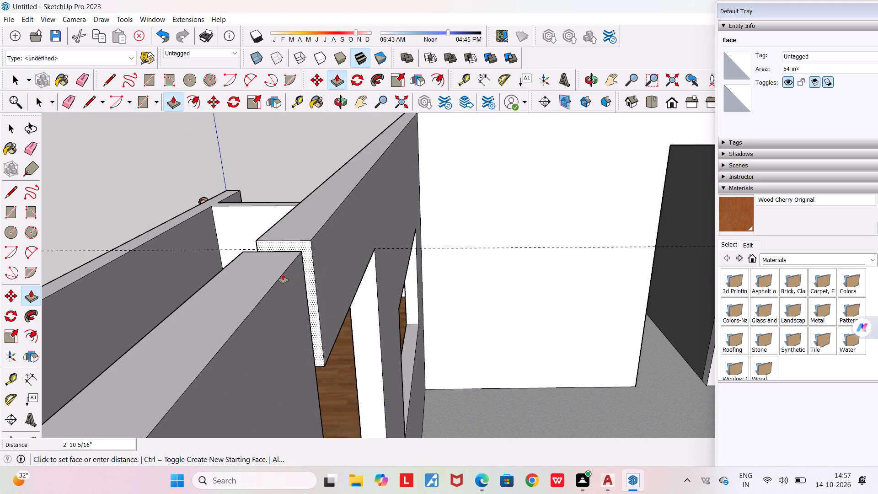
middle_drag(283, 274, 156, 467)
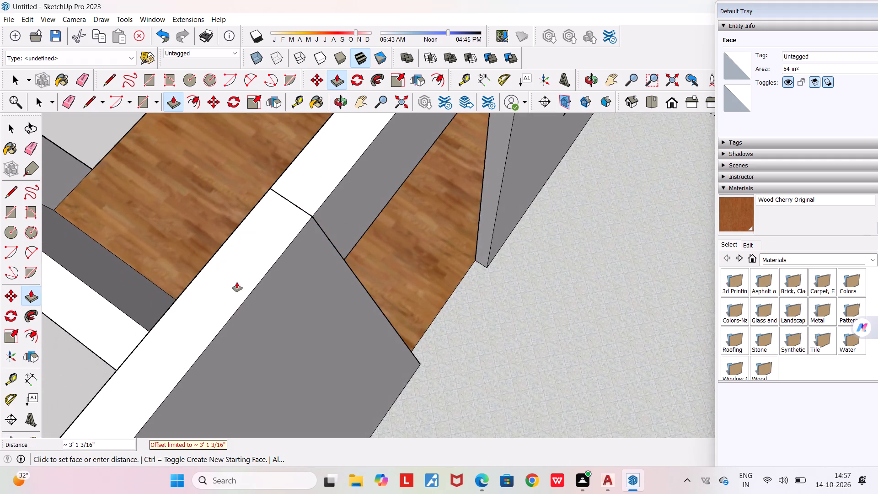
scroll(309, 225, up, 2)
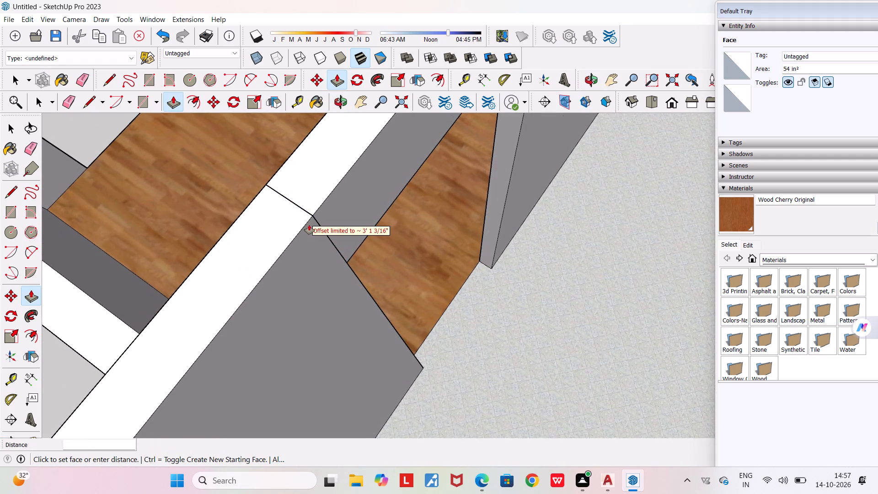
scroll(309, 225, up, 11)
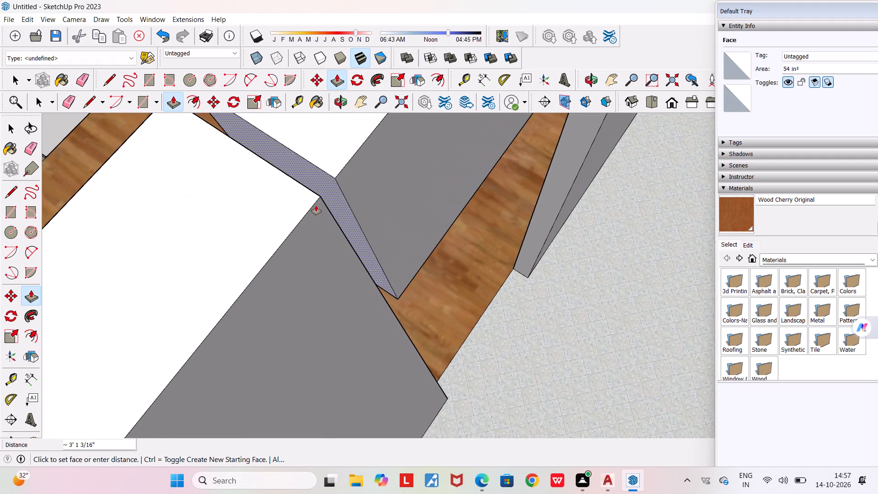
middle_drag(316, 205, 112, 152)
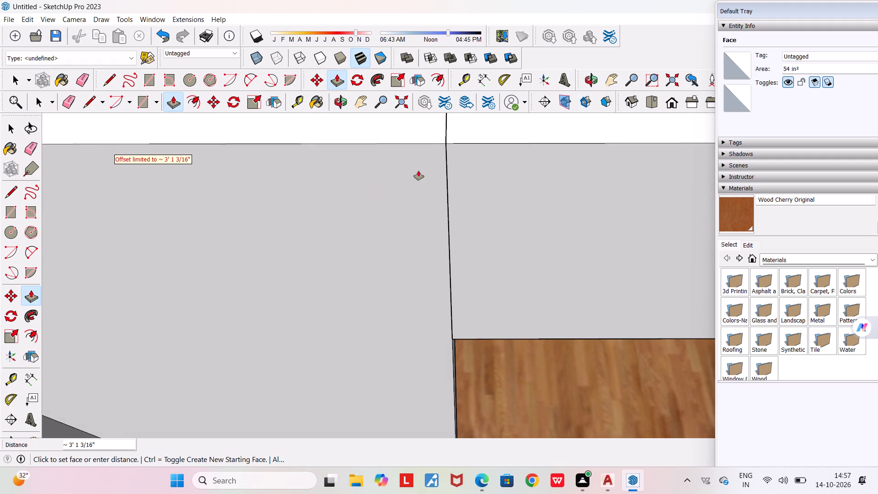
click(447, 176)
middle_click(481, 224)
scroll(482, 224, down, 5)
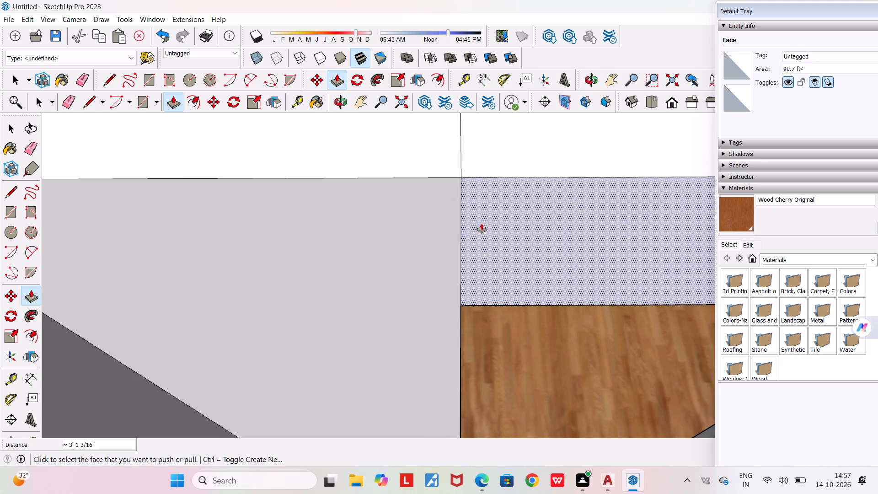
Erase the dashed guide line beside the doorway in the window wall.
scroll(482, 224, down, 16)
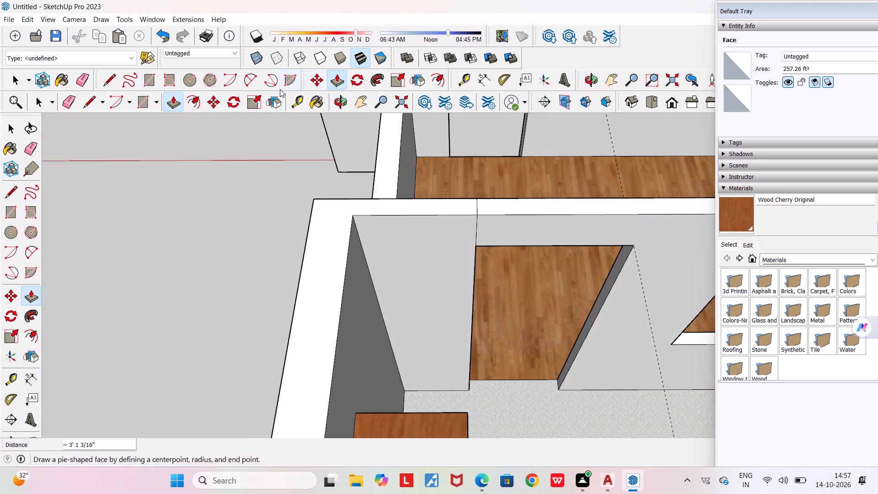
click(70, 108)
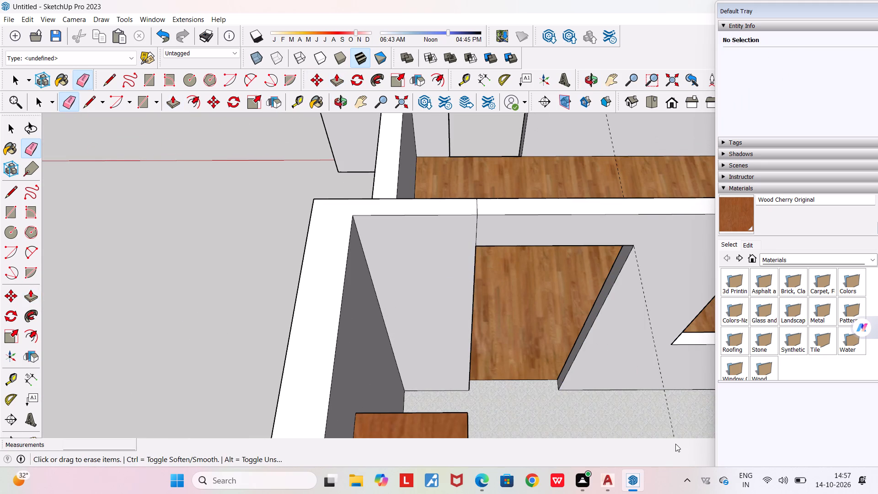
click(670, 414)
Erase the seam edges where the new header meets the wall, on the room face, the top and the wood-floored area's face.
scroll(502, 256, up, 3)
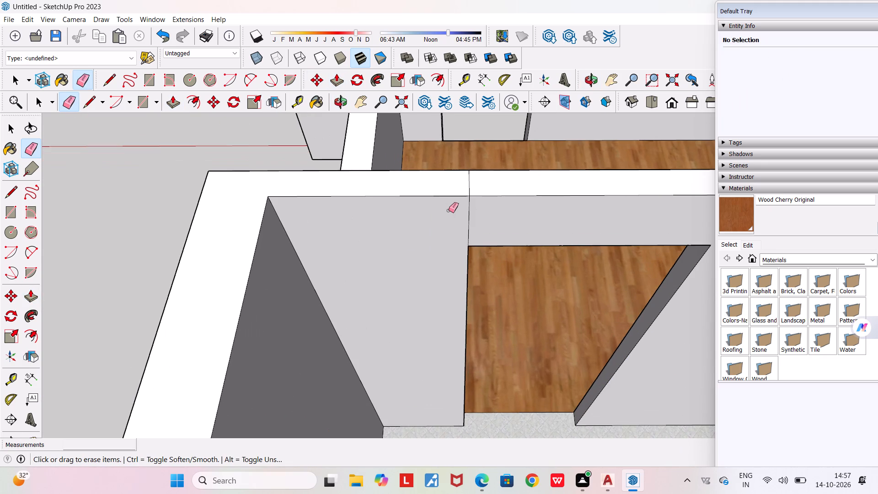
drag(449, 210, 497, 217)
drag(462, 183, 480, 183)
middle_drag(476, 191, 490, 282)
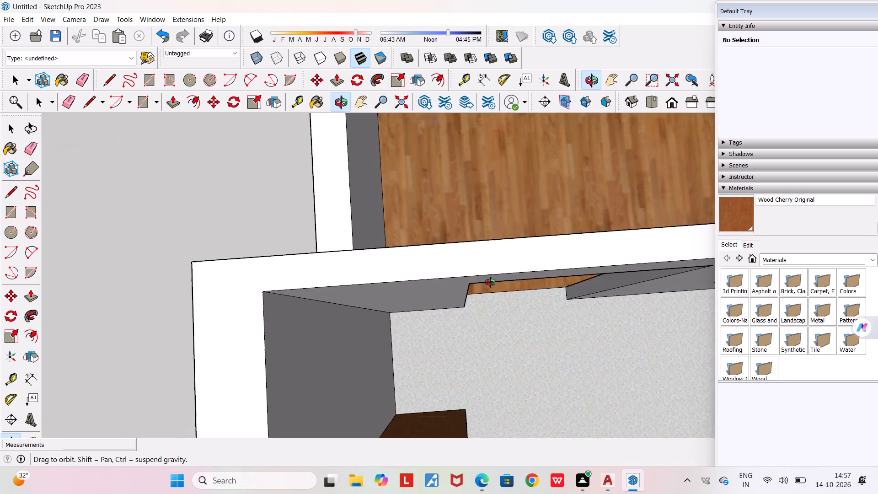
middle_drag(490, 282, 874, 210)
middle_drag(634, 282, 757, 203)
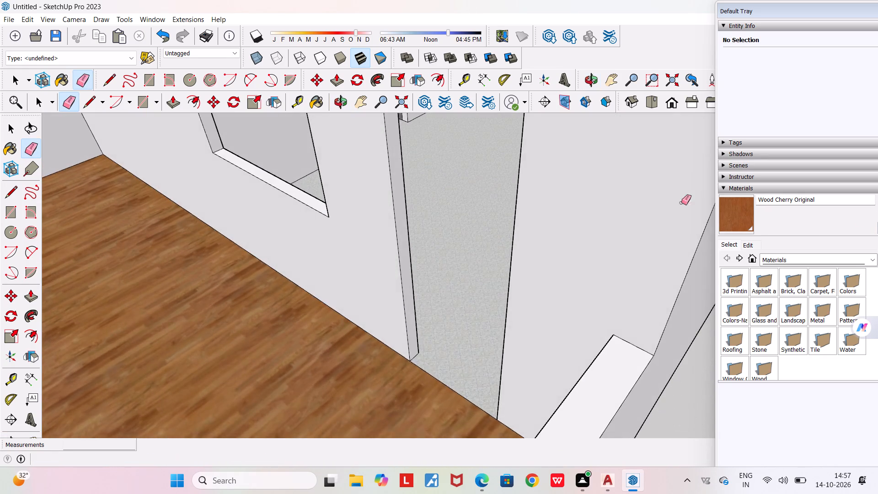
scroll(531, 207, down, 11)
scroll(526, 155, up, 9)
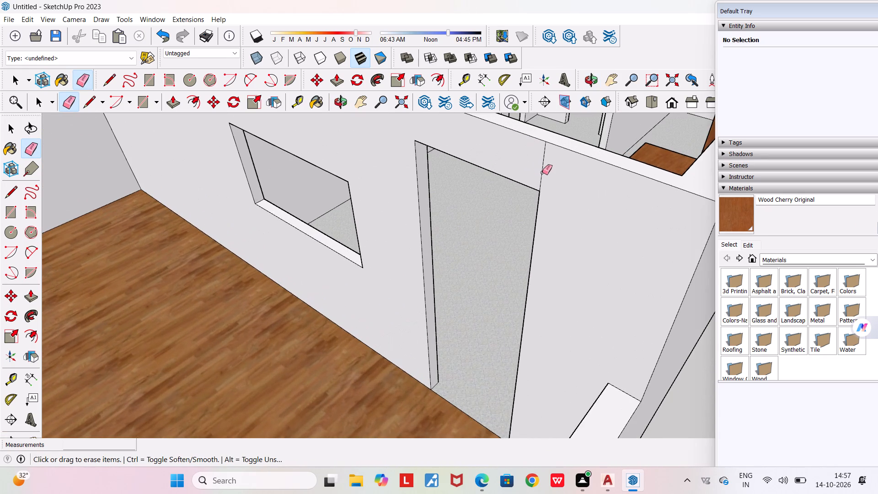
drag(540, 164, 551, 166)
Examine the whole apartment from outside and the interior doorways around the kitchen and bathroom walls.
scroll(548, 168, down, 20)
scroll(548, 168, down, 1)
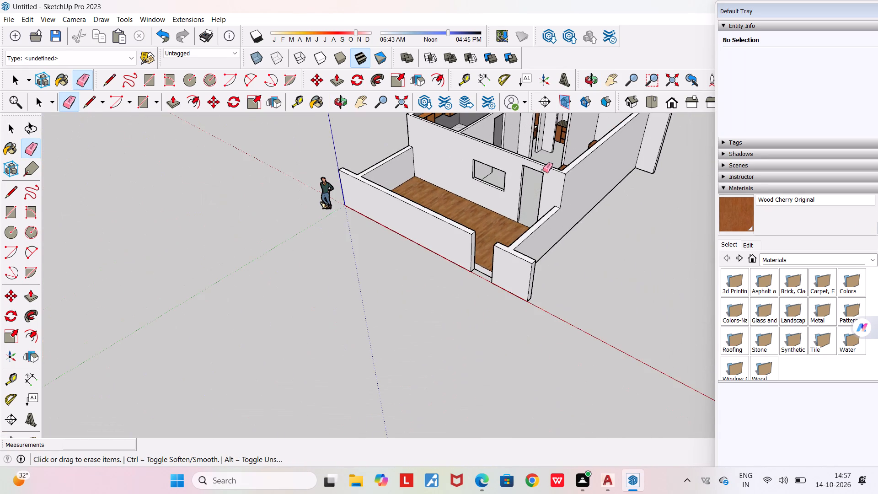
middle_drag(534, 253, 393, 226)
scroll(393, 226, down, 8)
middle_drag(500, 278, 462, 289)
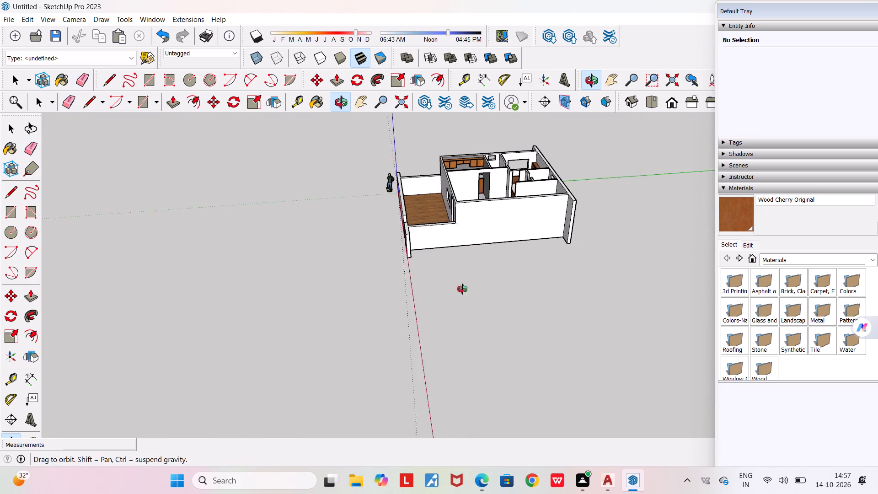
middle_drag(462, 289, 0, 271)
scroll(472, 204, up, 7)
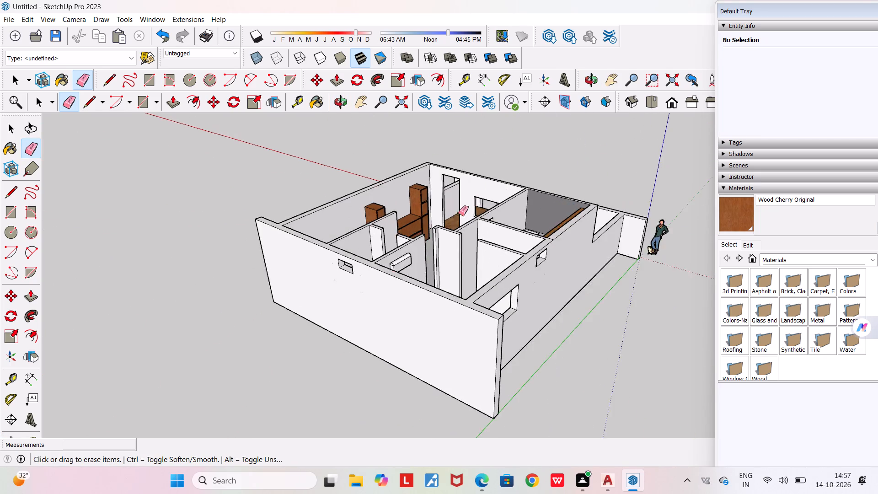
scroll(459, 214, up, 4)
scroll(384, 265, up, 1)
middle_drag(378, 267, 200, 276)
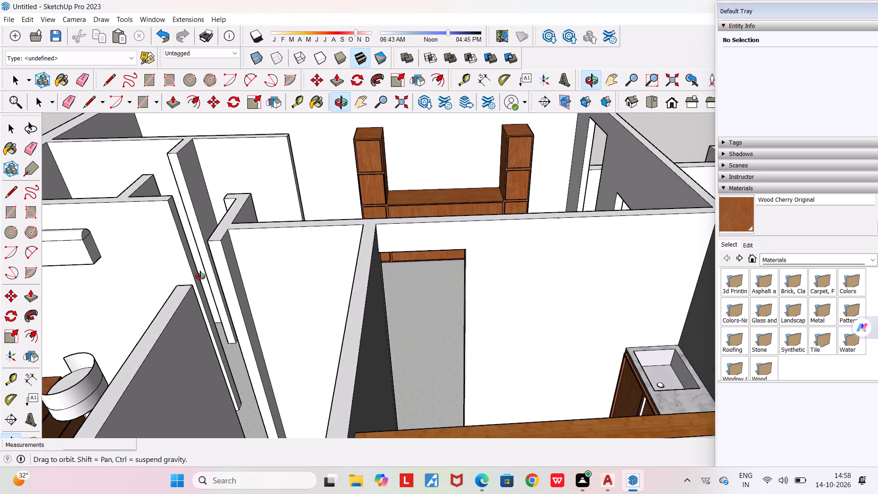
middle_drag(200, 276, 404, 266)
scroll(404, 266, down, 7)
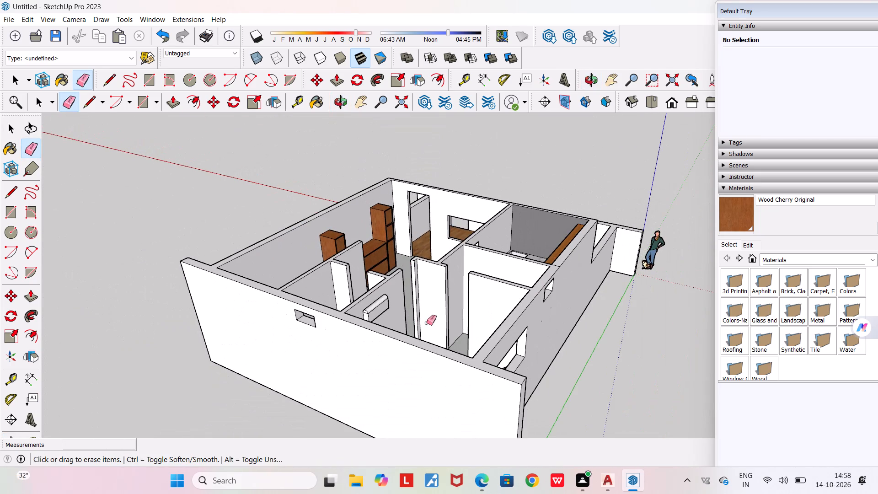
Place a guide 1' below the top edge of the wall end face at the doorway between the bedroom and the small adjoining room.
scroll(476, 322, up, 5)
middle_drag(473, 308, 366, 318)
scroll(397, 241, up, 8)
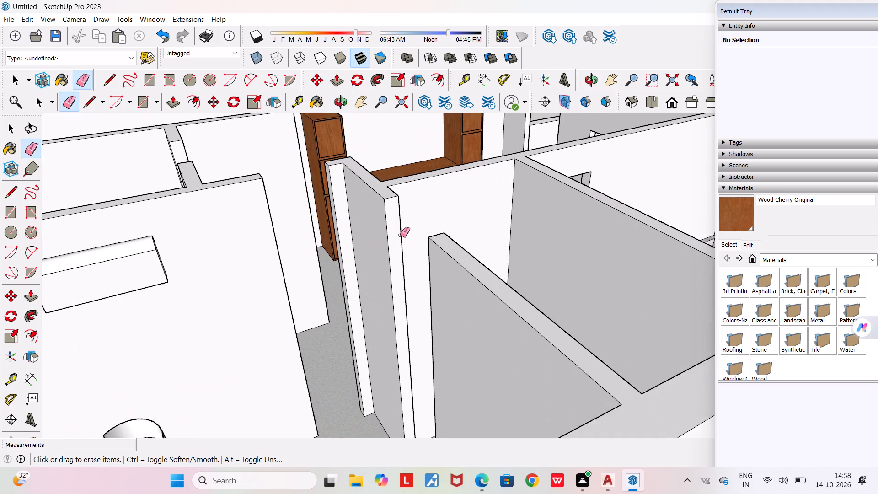
key(space)
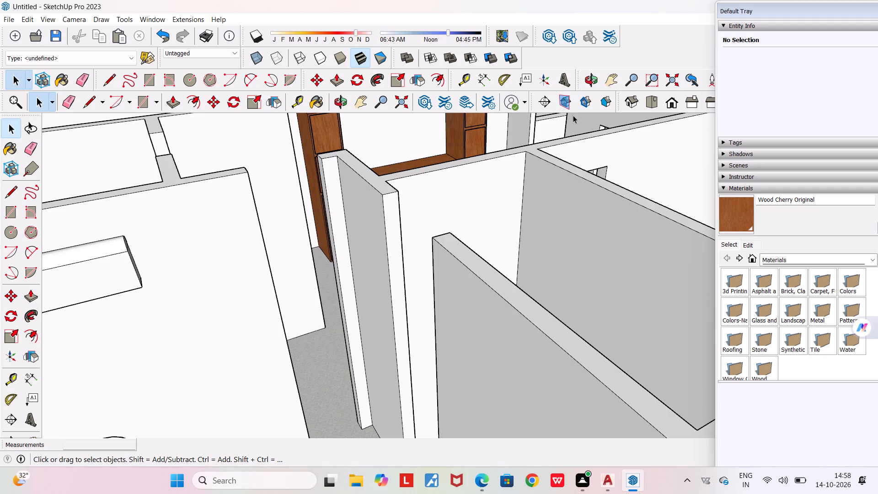
click(298, 101)
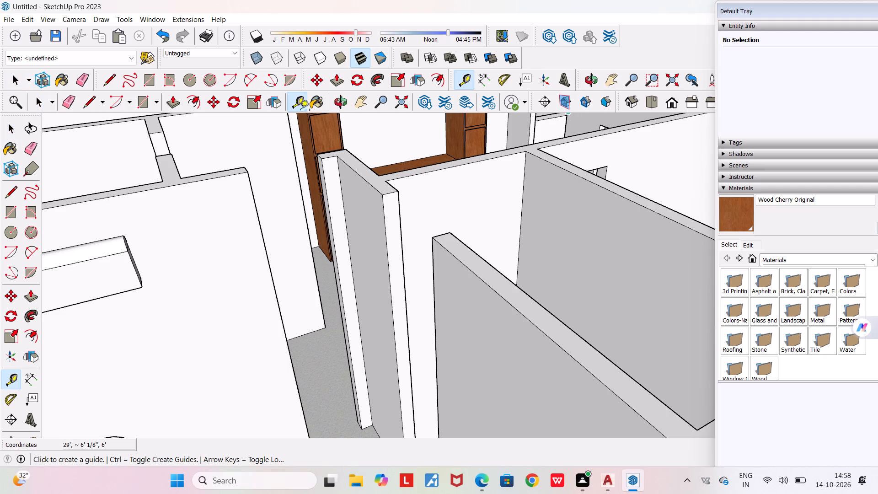
scroll(414, 215, up, 8)
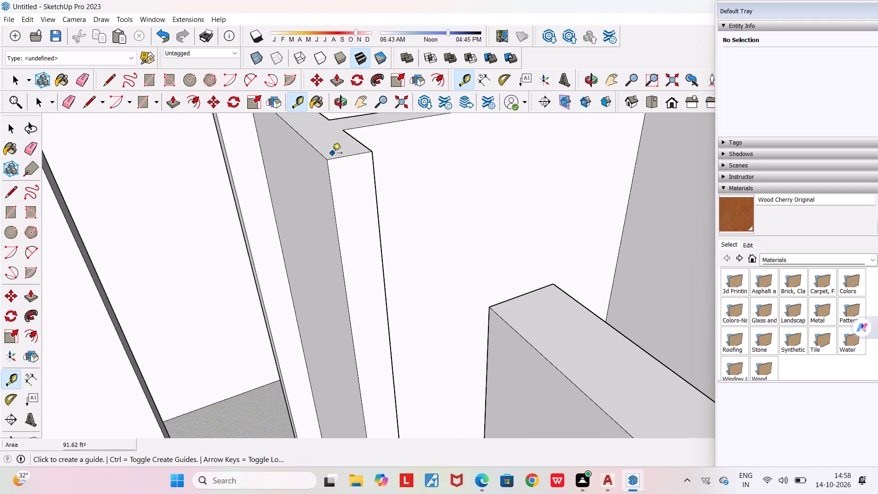
click(350, 156)
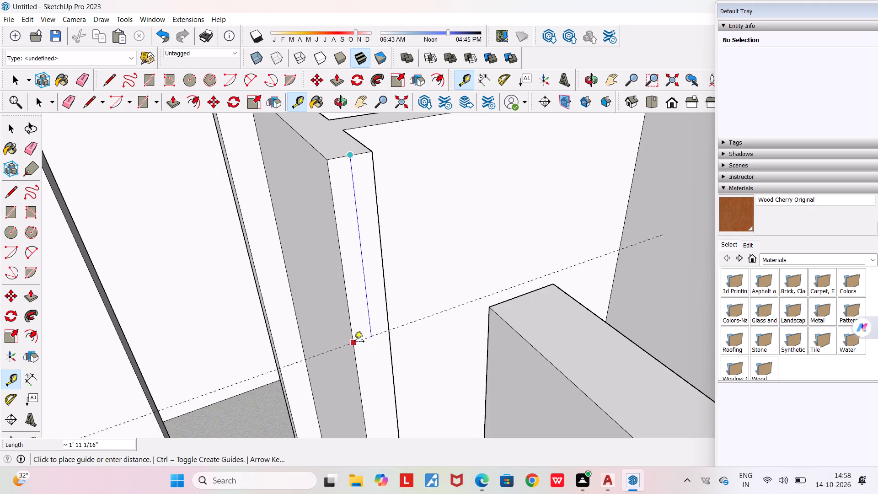
text(1')
key(Return)
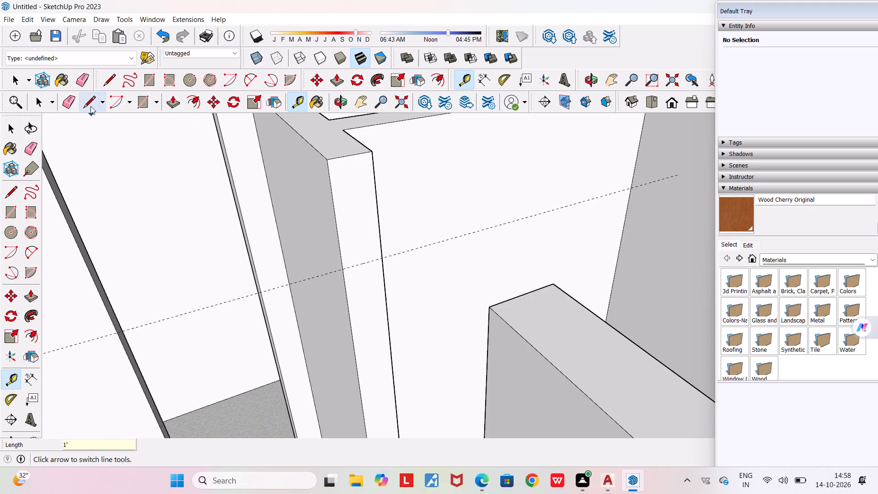
Draw a 4 1/2" line across the wall end face along the guide, and erase the guide.
click(91, 106)
click(343, 271)
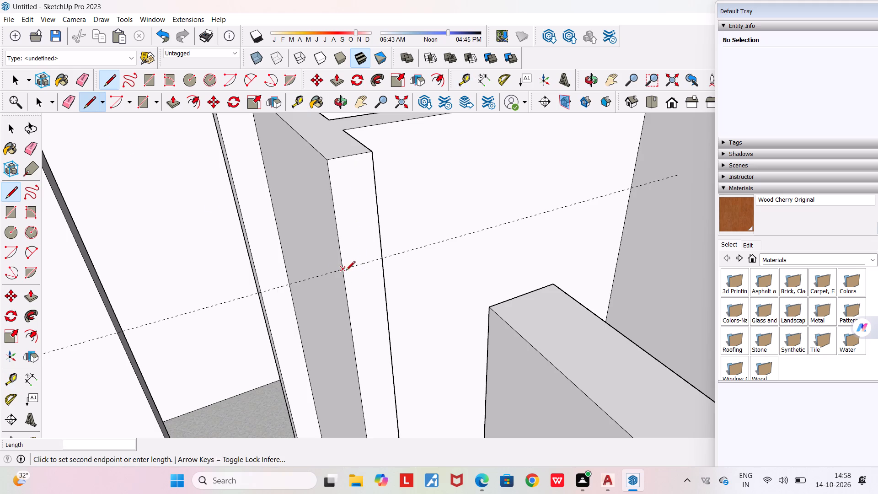
click(380, 262)
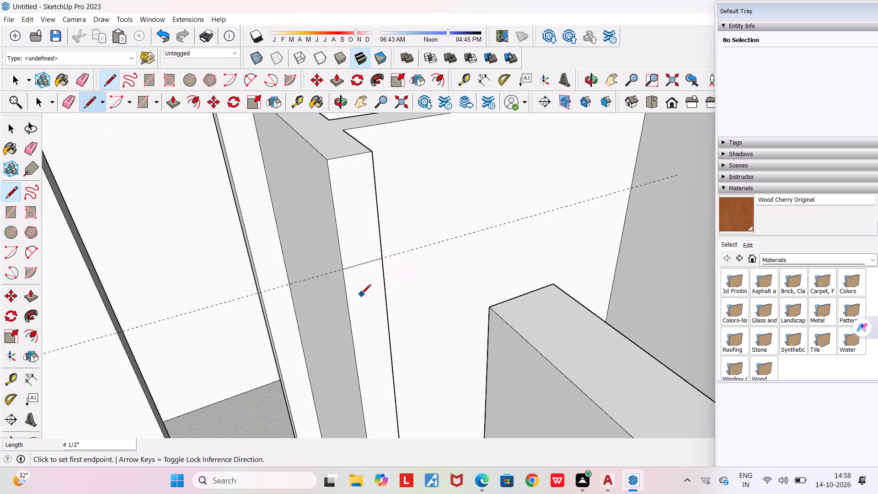
key(space)
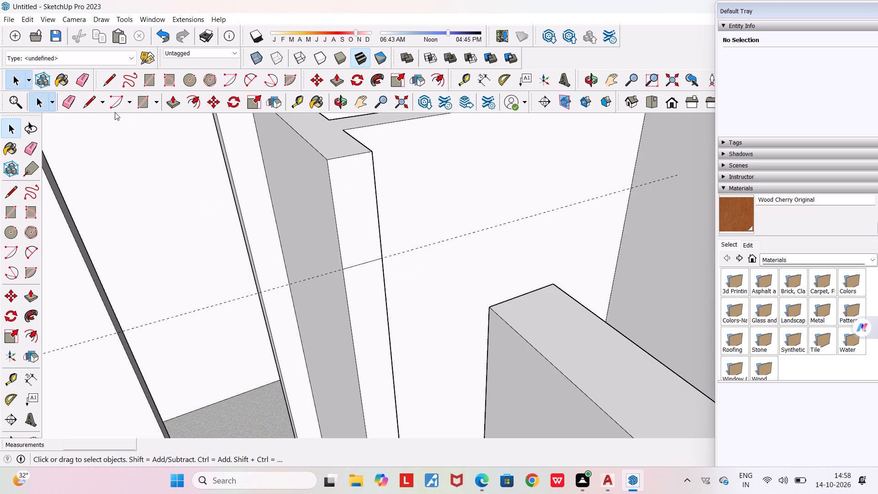
click(70, 101)
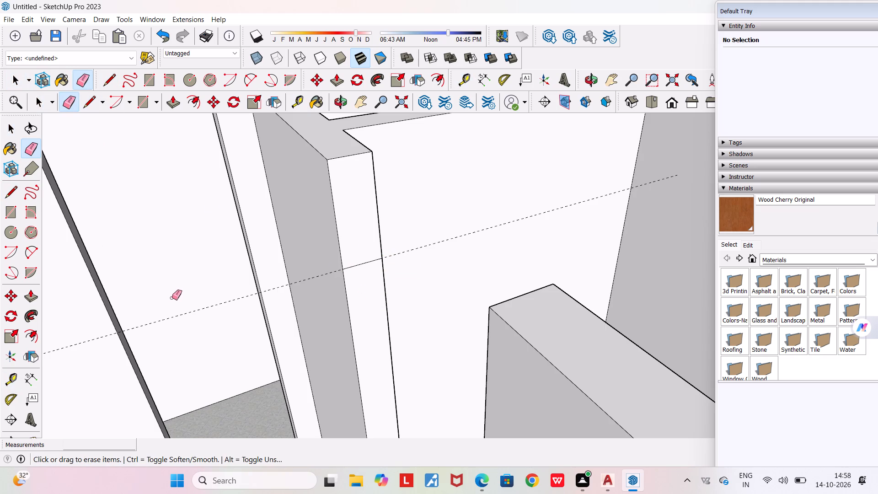
drag(173, 298, 182, 328)
key(space)
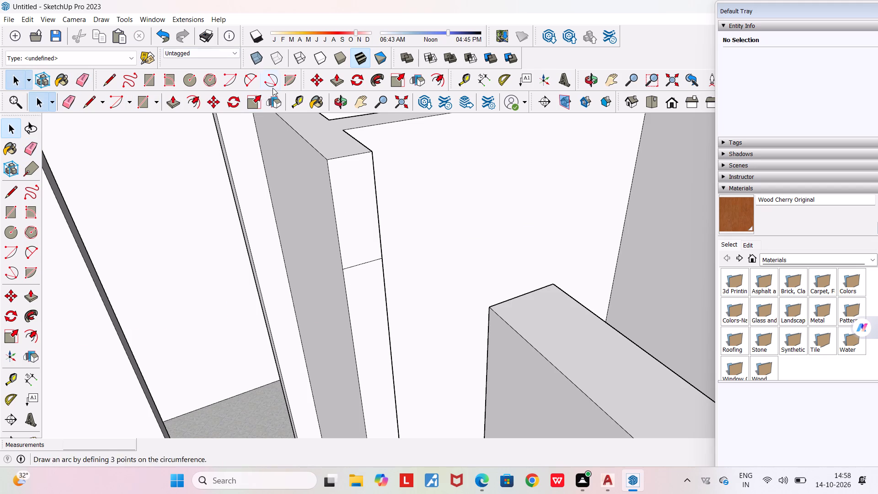
Push/Pull the end face above the new line about 2' 3 1/4" across the opening to meet the opposite wall as a header.
click(176, 101)
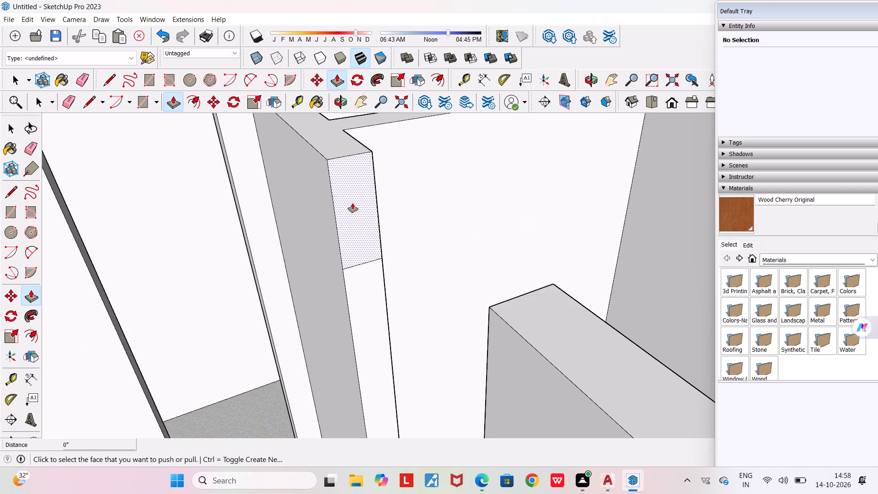
click(353, 203)
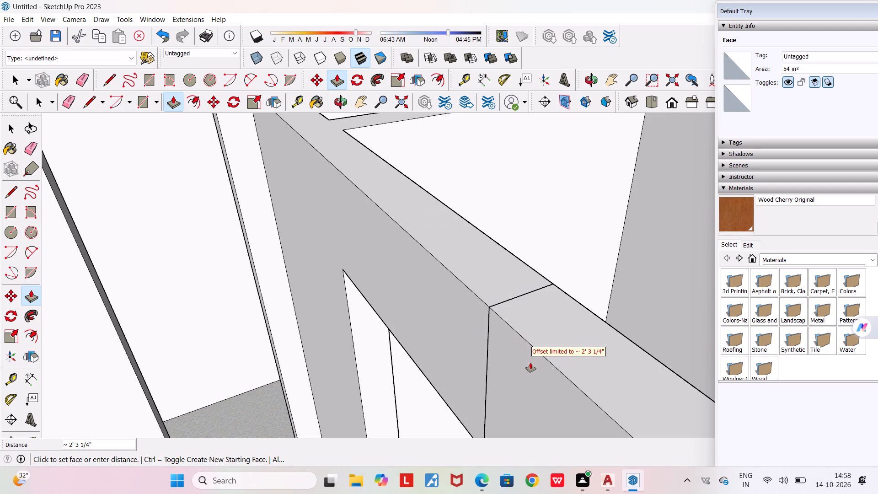
click(530, 363)
scroll(504, 325, up, 5)
key(space)
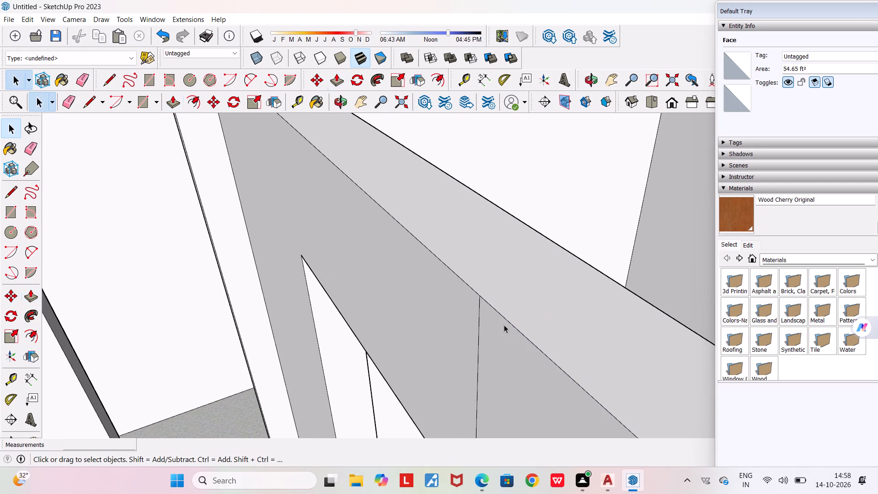
Erase the vertical seam edges where the new header meets the wall, on both wall faces.
scroll(501, 324, up, 1)
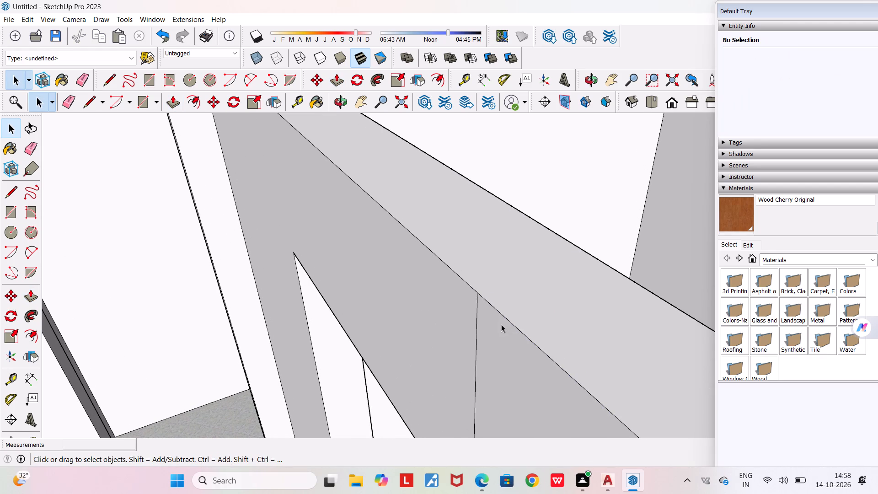
key(e)
drag(485, 376, 469, 366)
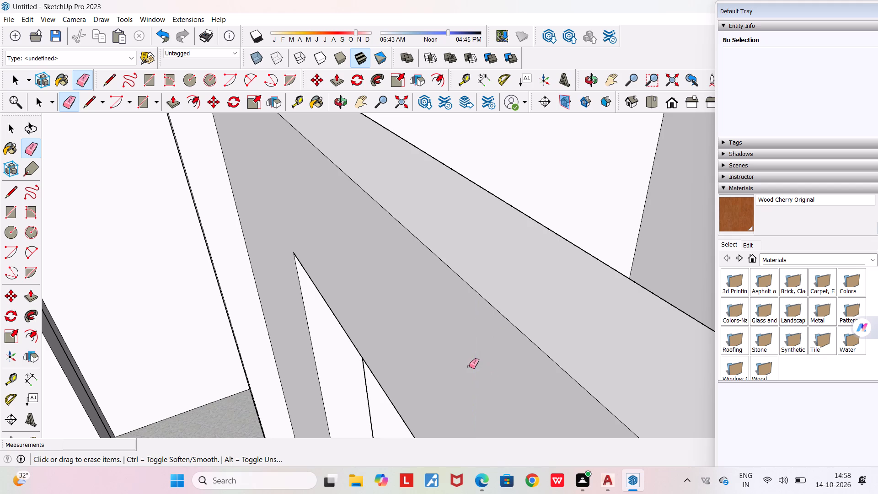
middle_drag(469, 366, 209, 368)
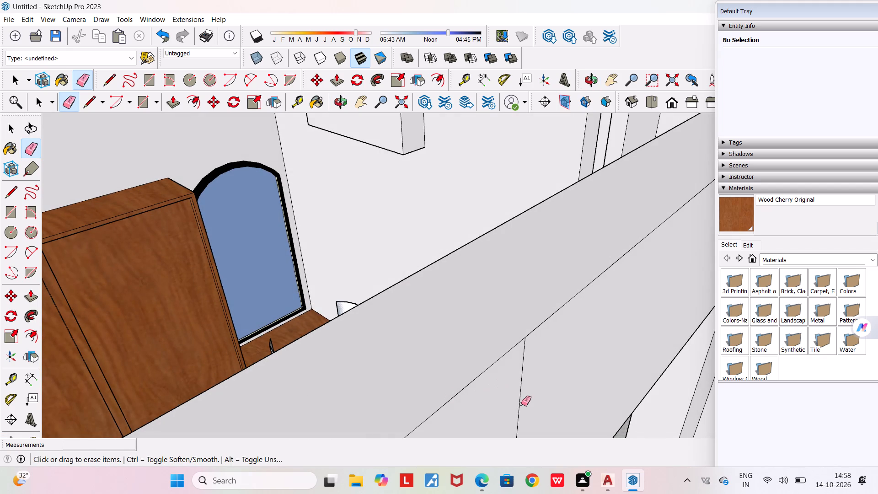
drag(520, 404, 515, 401)
Place a guide 1' below the top edge of the short wall's end face at the bedroom entrance.
scroll(515, 401, down, 9)
middle_drag(504, 409, 510, 412)
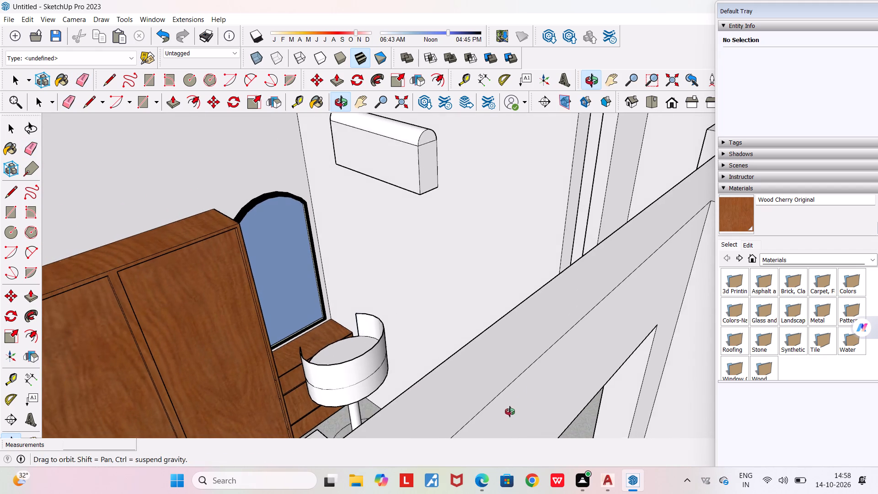
middle_drag(510, 412, 689, 429)
scroll(689, 429, down, 13)
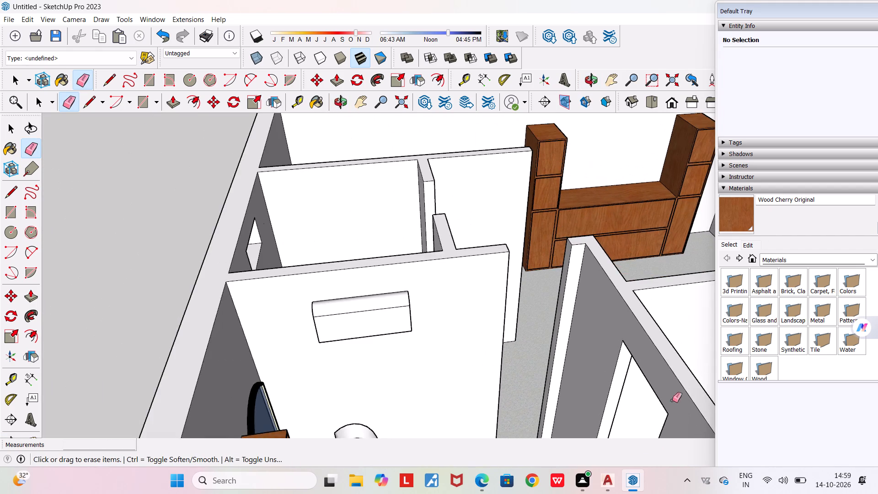
scroll(660, 367, down, 4)
middle_drag(652, 363, 318, 373)
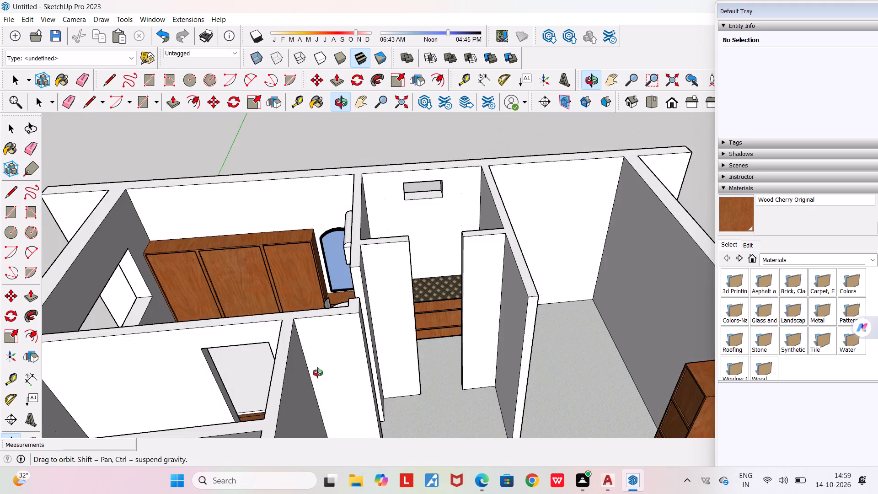
middle_drag(318, 373, 161, 360)
scroll(343, 263, up, 2)
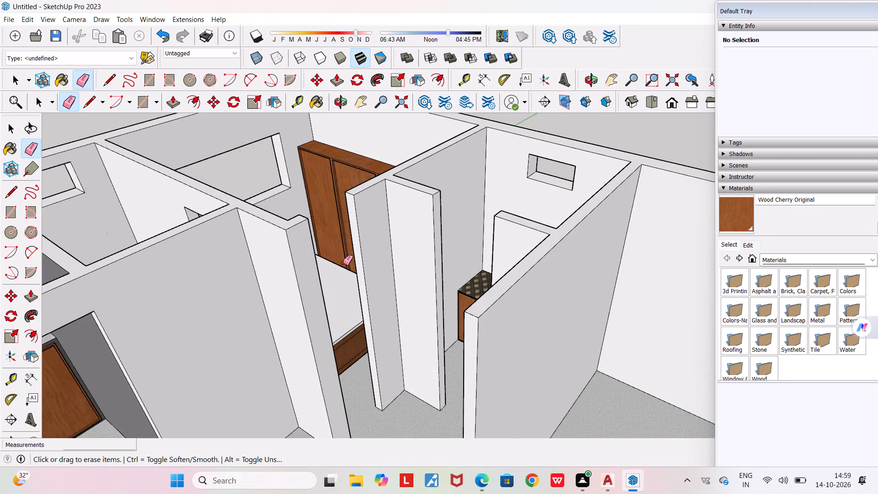
scroll(343, 263, up, 1)
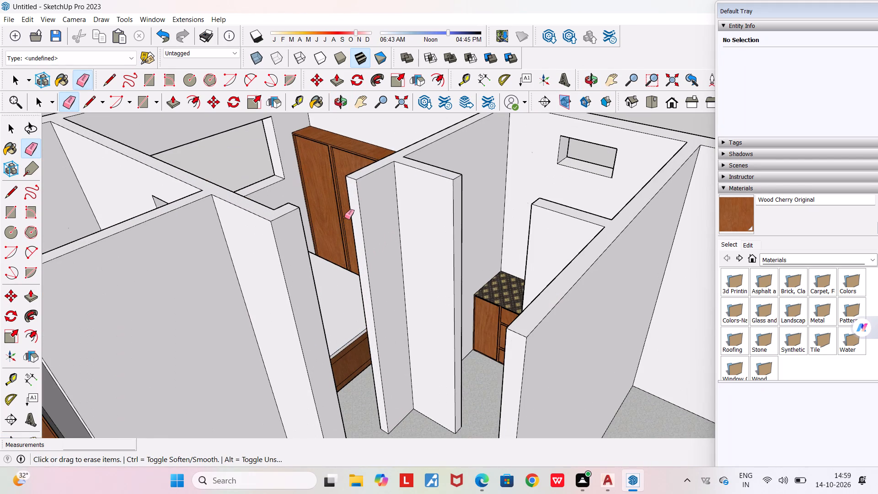
scroll(344, 217, down, 4)
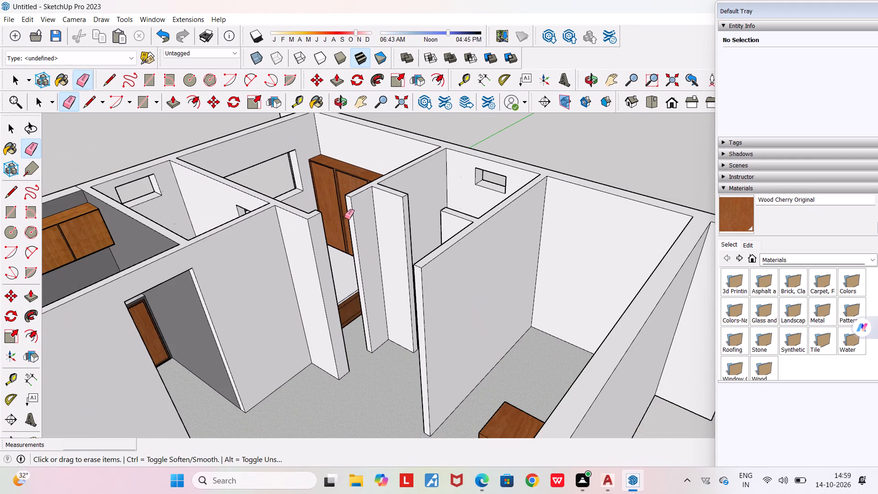
middle_drag(343, 217, 262, 232)
scroll(338, 201, up, 5)
scroll(284, 205, up, 1)
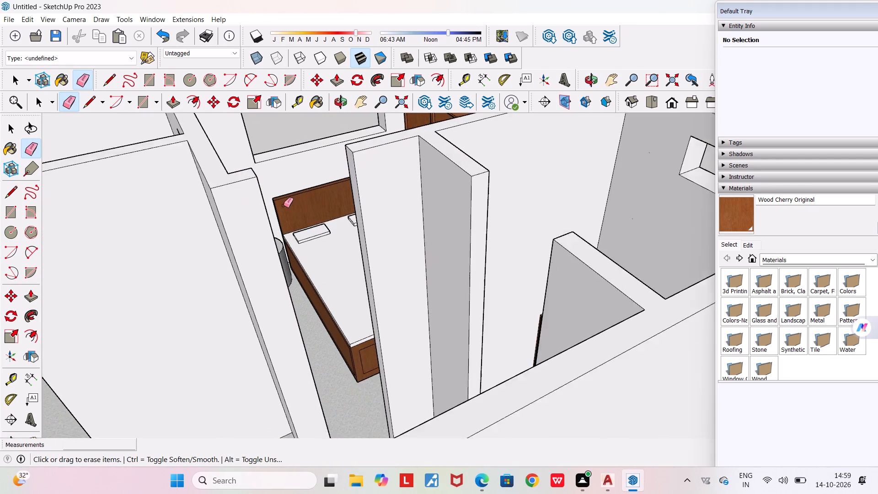
scroll(284, 205, up, 1)
middle_drag(304, 215, 382, 221)
scroll(476, 162, up, 1)
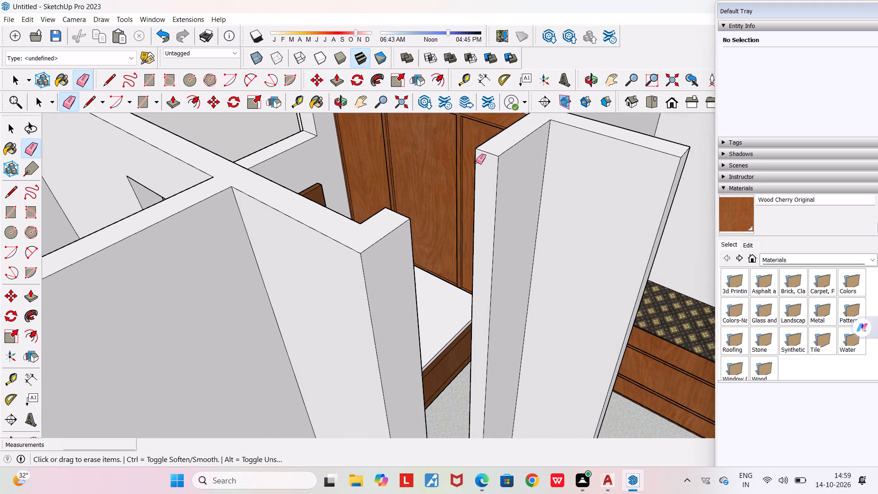
key(space)
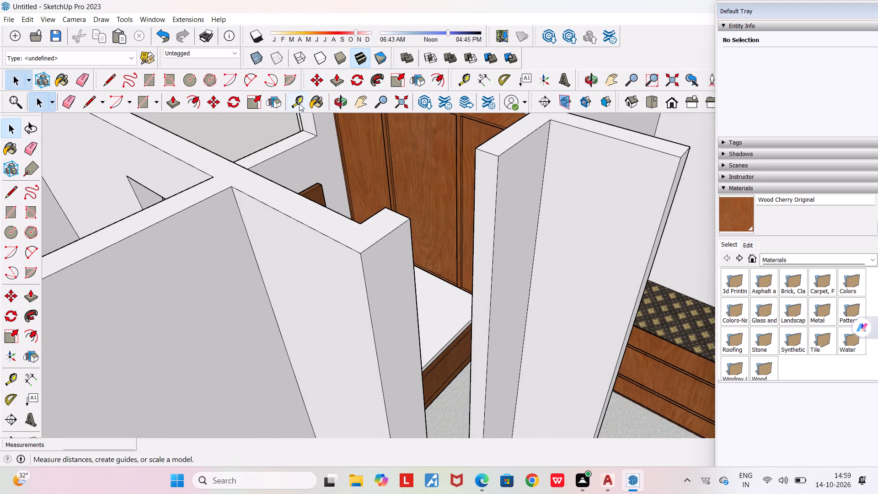
click(299, 103)
scroll(500, 163, up, 5)
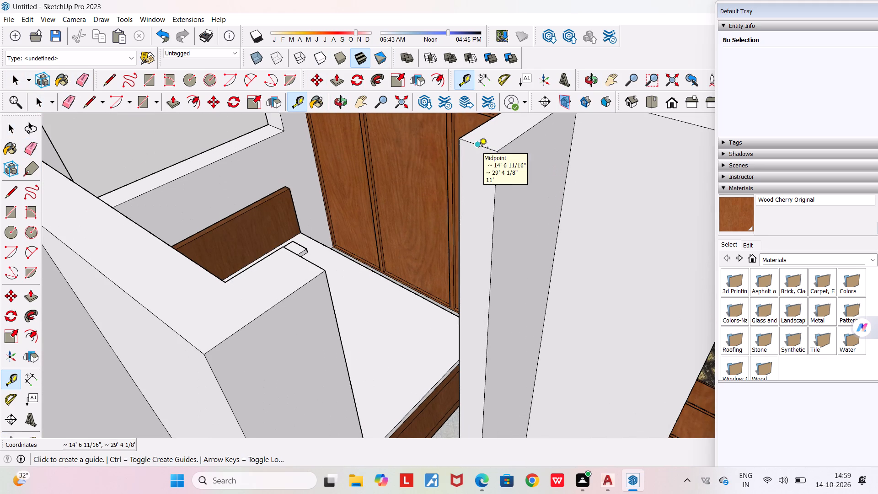
click(479, 145)
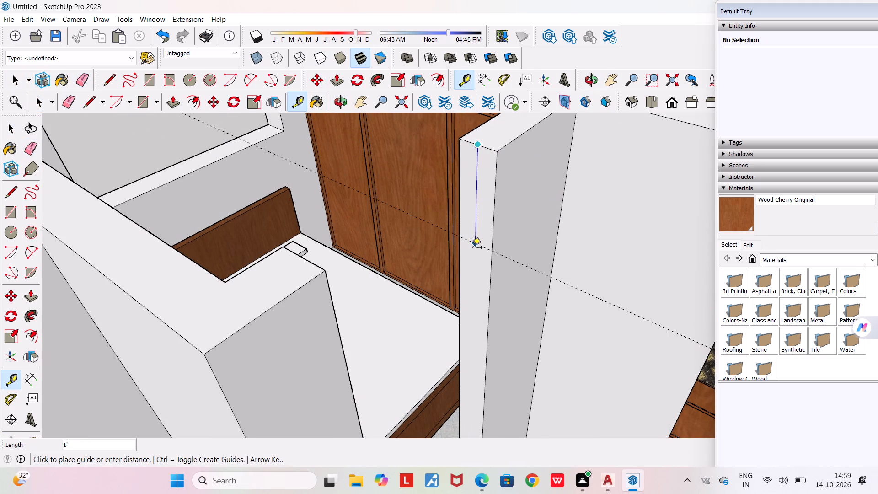
click(472, 248)
key(space)
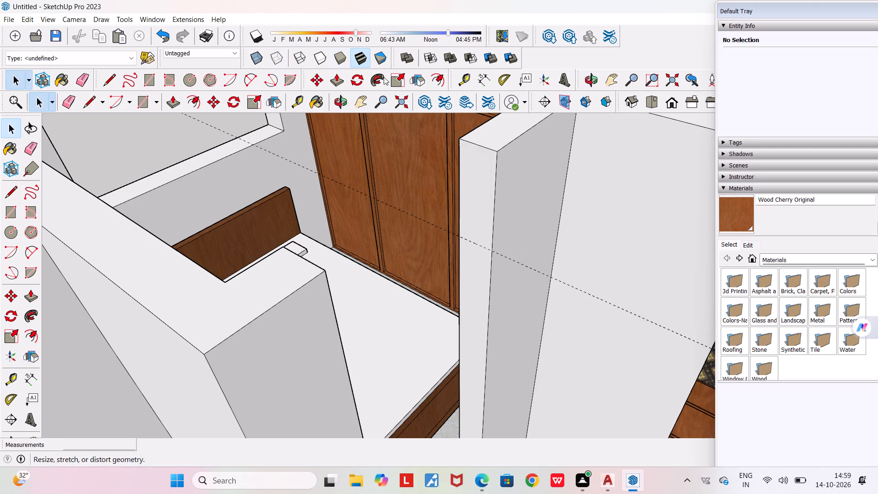
Draw a 4 1/2" line across the end face at the bedroom entrance along the guide, and erase the guide.
click(93, 104)
scroll(453, 251, up, 5)
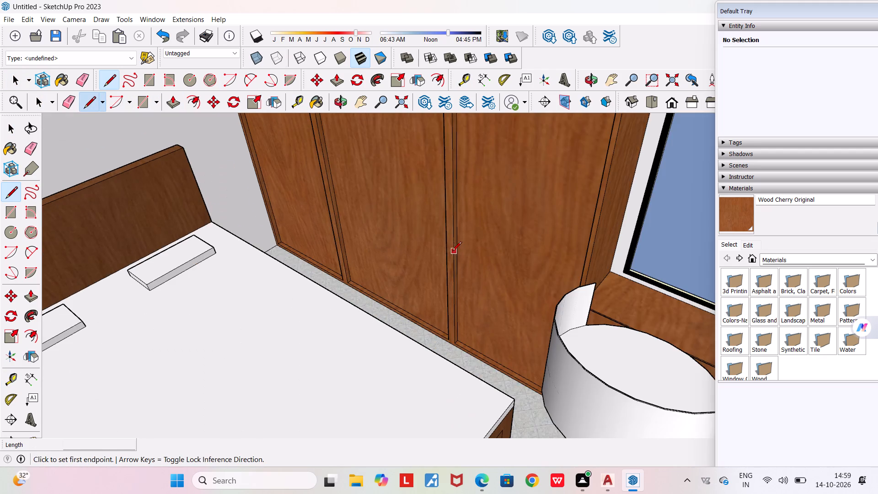
scroll(487, 251, down, 5)
scroll(525, 218, up, 1)
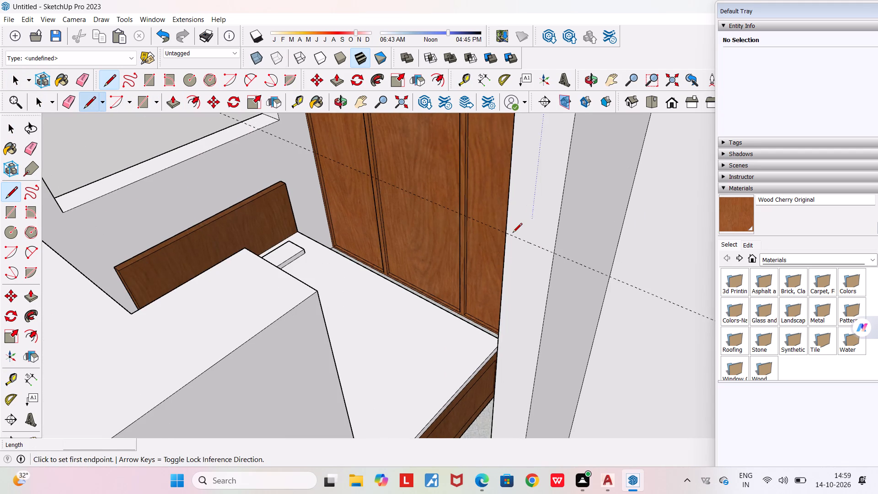
scroll(512, 235, up, 3)
click(505, 234)
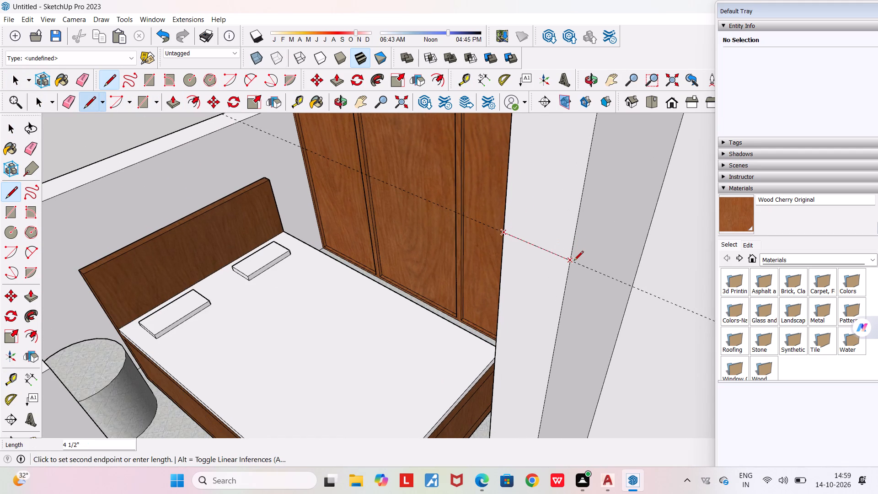
click(574, 261)
scroll(565, 268, down, 7)
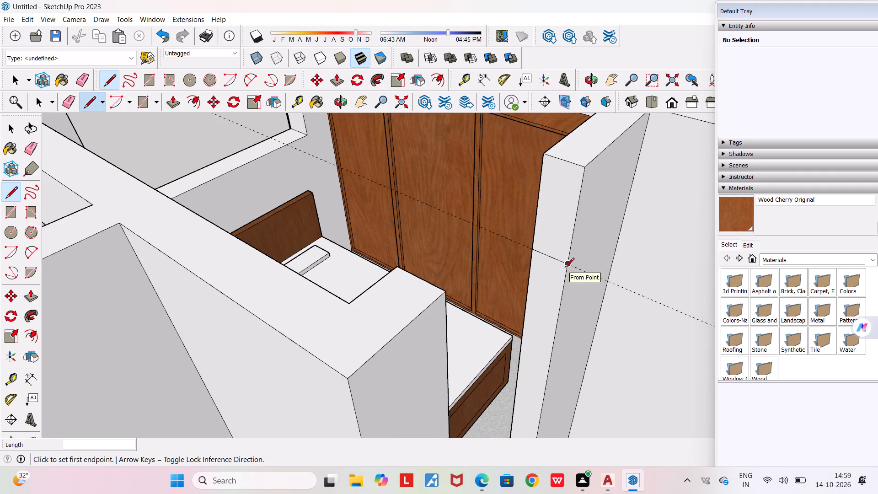
key(space)
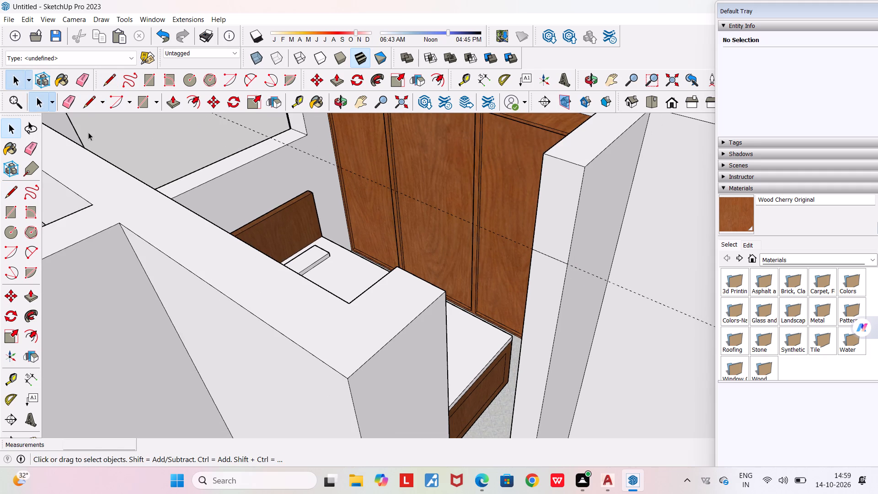
click(70, 107)
drag(636, 284, 638, 299)
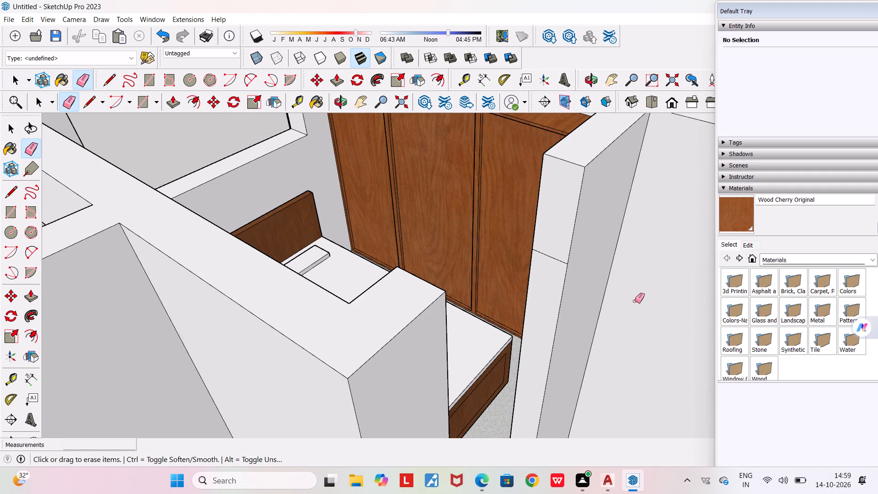
Push/Pull the end face above the new line about 1' 9 5/8" across the bedroom entrance to meet the opposite wall.
scroll(566, 269, up, 9)
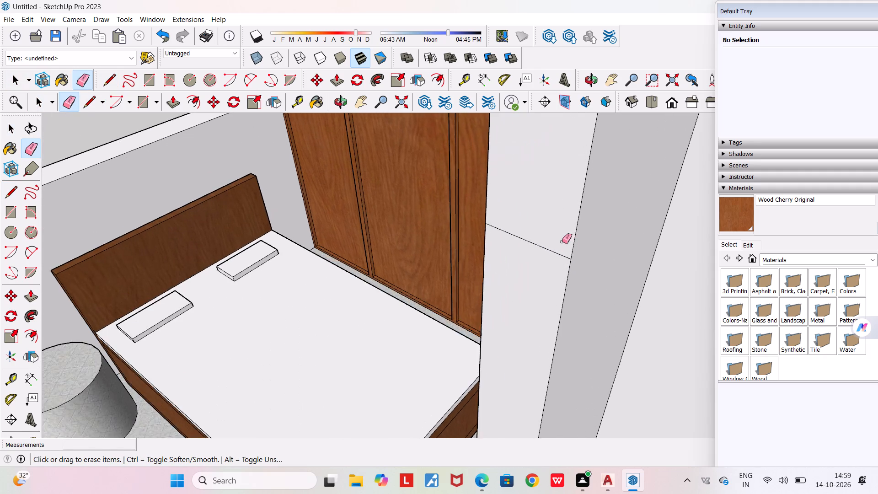
scroll(562, 242, up, 12)
key(space)
scroll(546, 252, down, 6)
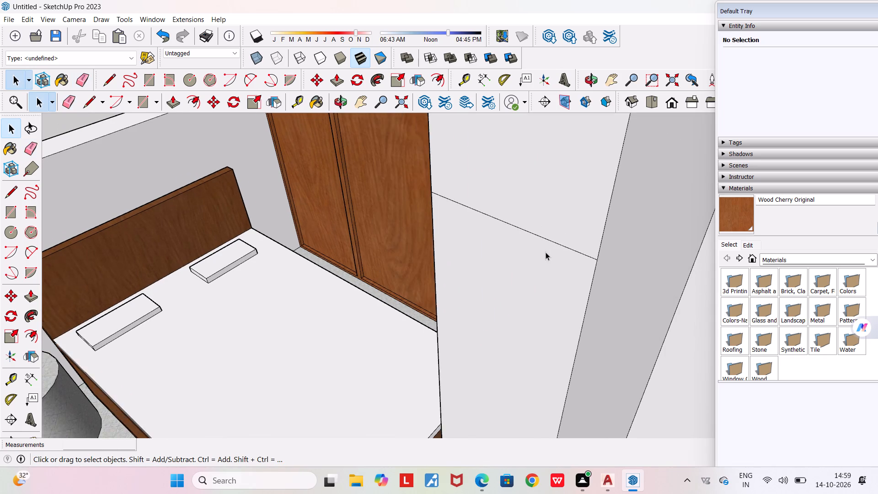
scroll(546, 252, down, 20)
scroll(546, 252, down, 1)
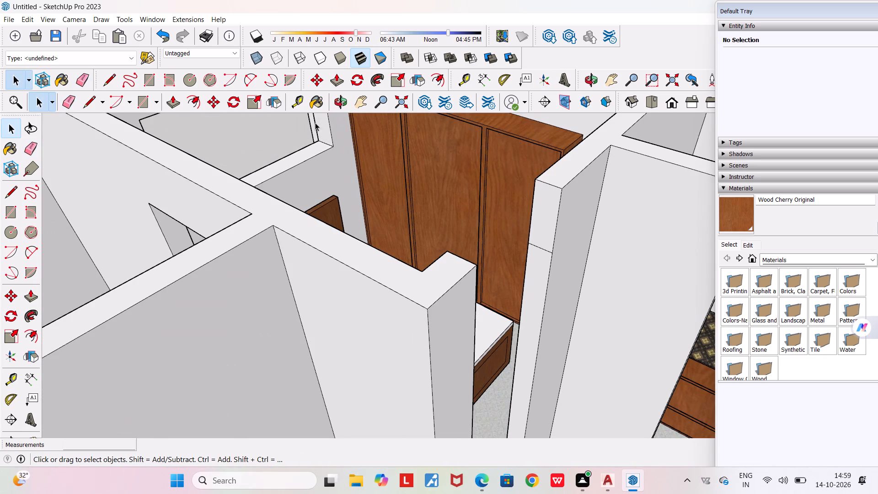
click(173, 102)
click(544, 224)
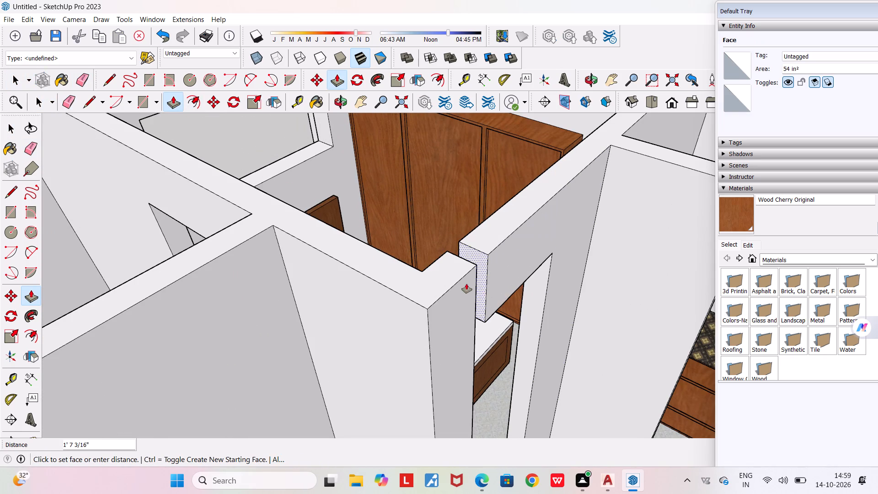
middle_drag(449, 296, 277, 325)
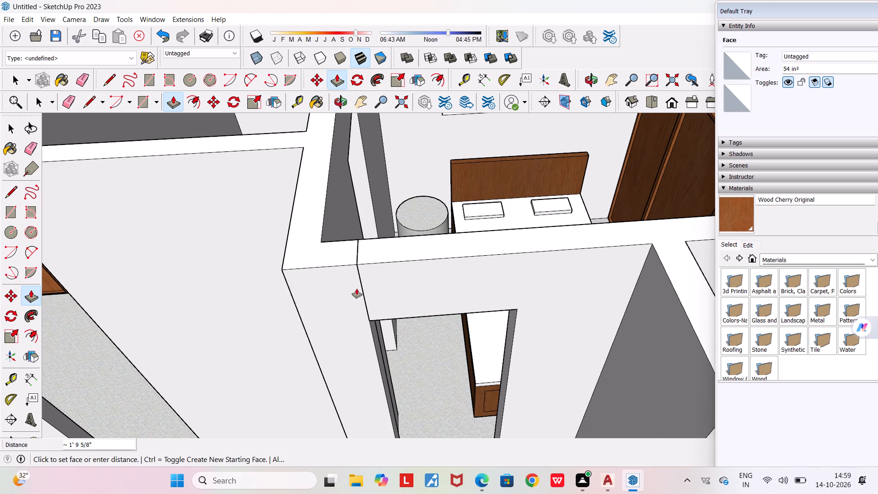
scroll(362, 290, up, 16)
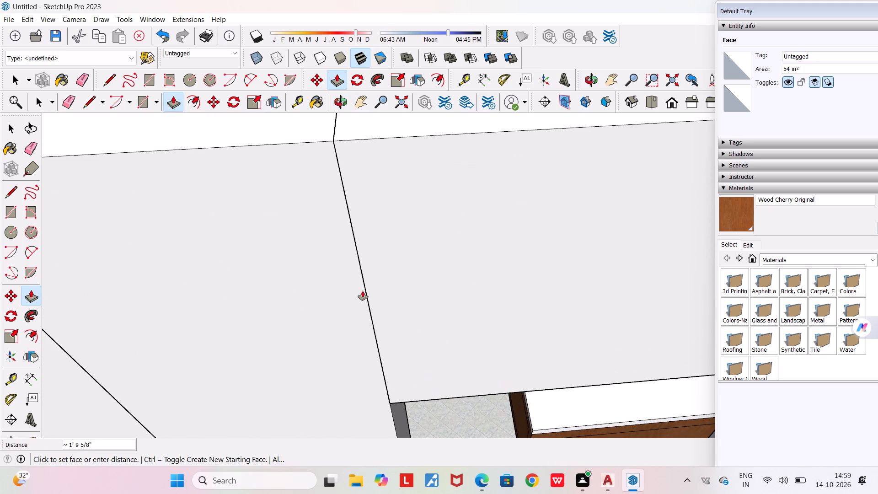
click(363, 291)
scroll(366, 314, down, 4)
middle_drag(366, 314, 382, 324)
scroll(382, 324, down, 3)
key(space)
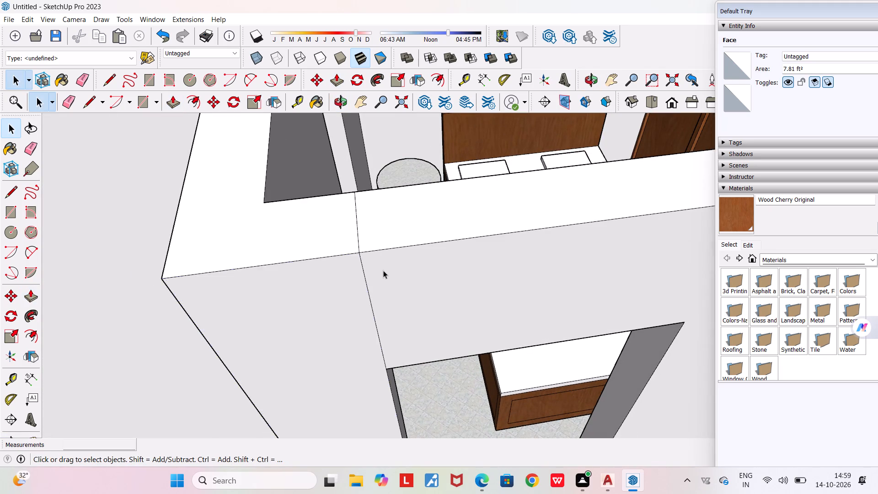
Erase the seam edges where the bedroom entrance header meets the wall, on the top and both wall faces.
scroll(381, 266, up, 6)
key(e)
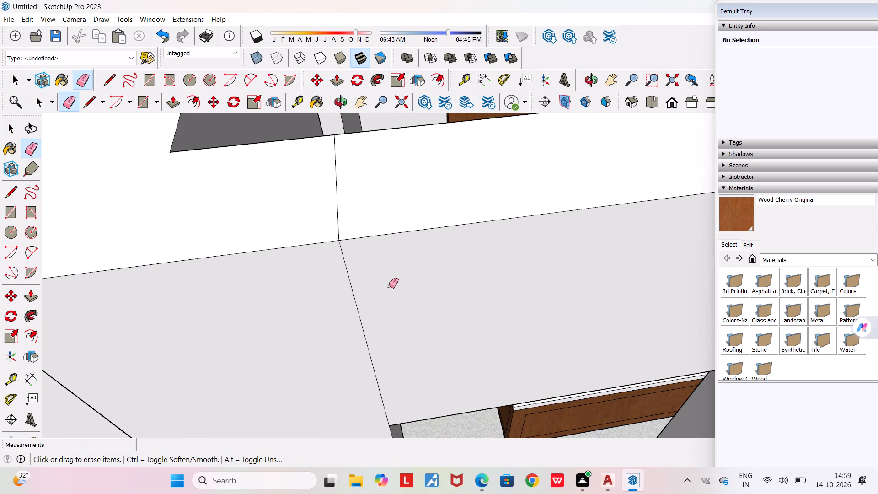
drag(387, 287, 335, 302)
drag(350, 195, 334, 196)
middle_drag(334, 196, 636, 315)
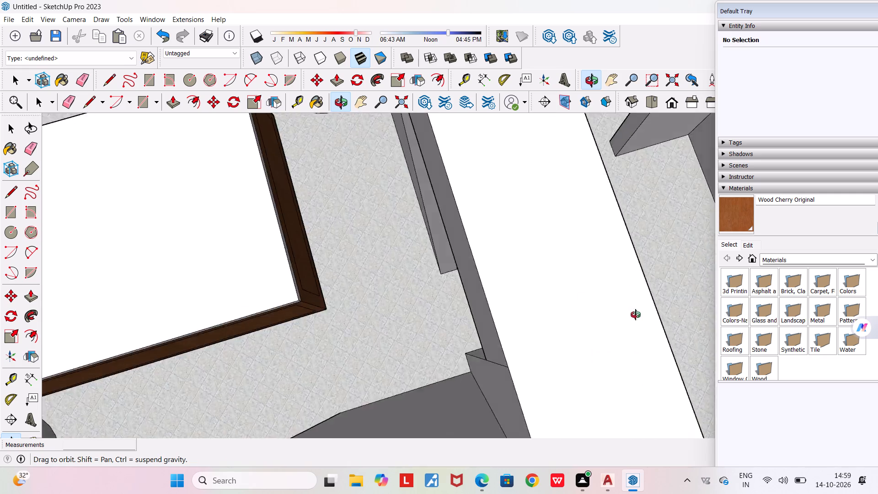
middle_drag(636, 315, 808, 242)
drag(582, 286, 544, 287)
Place a guide 2' below the top edge of the wall's end face at the entrance to the patterned-countertop room.
scroll(544, 288, down, 6)
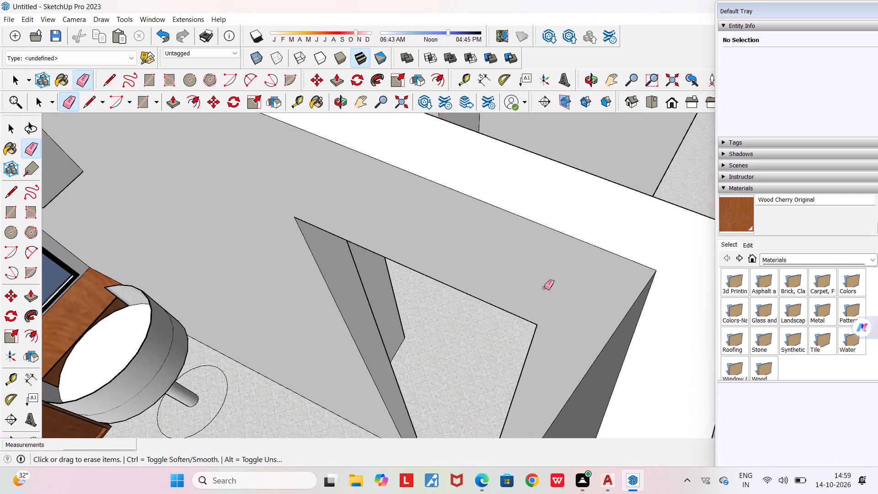
scroll(544, 288, down, 9)
middle_drag(579, 381, 278, 321)
scroll(278, 321, down, 10)
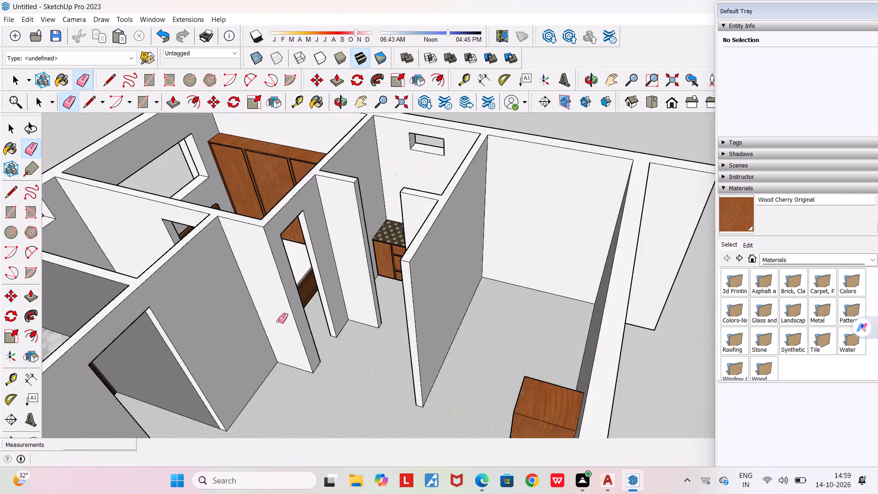
scroll(278, 321, down, 1)
middle_drag(384, 334, 562, 286)
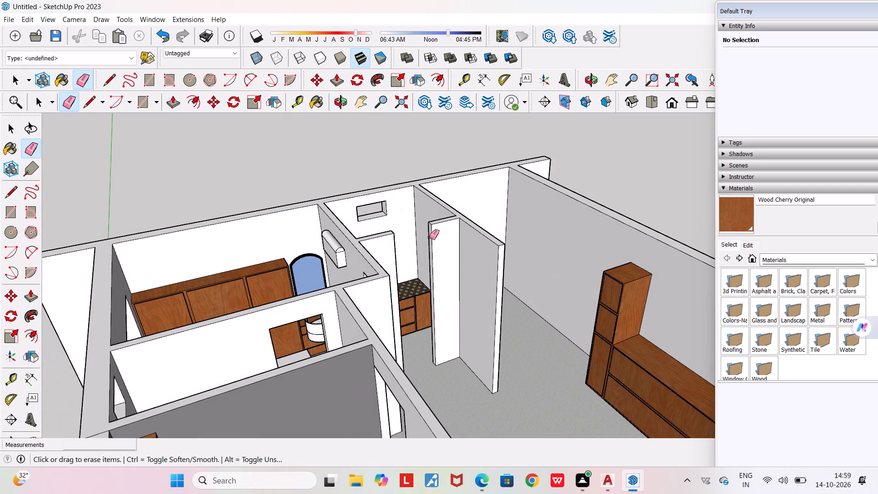
scroll(429, 237, up, 8)
middle_drag(437, 293, 394, 267)
scroll(371, 257, up, 3)
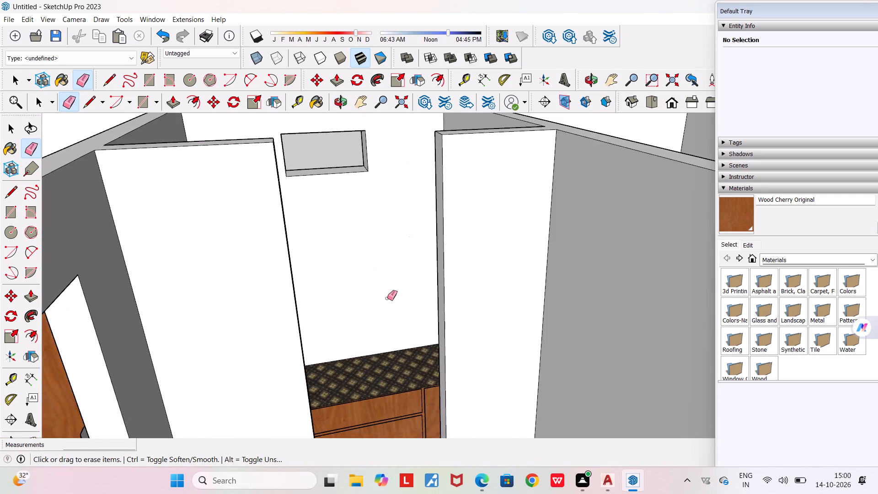
middle_drag(379, 317, 284, 344)
scroll(197, 205, up, 1)
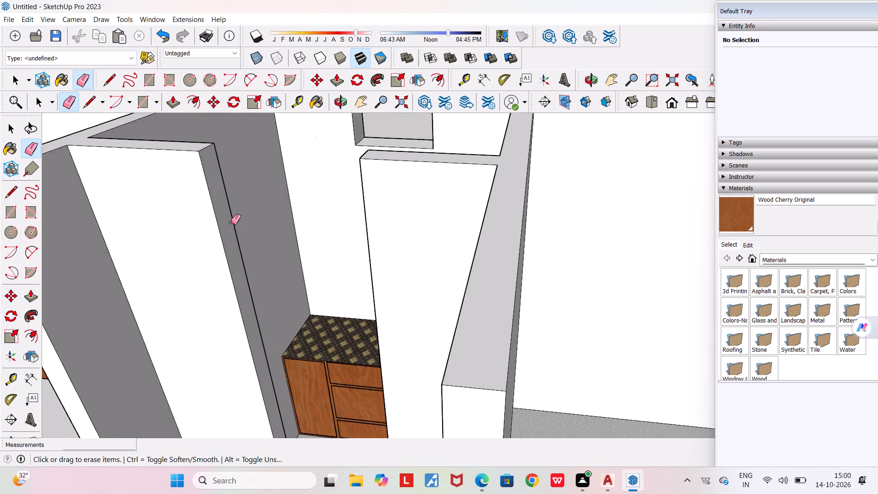
middle_drag(214, 218, 174, 246)
key(space)
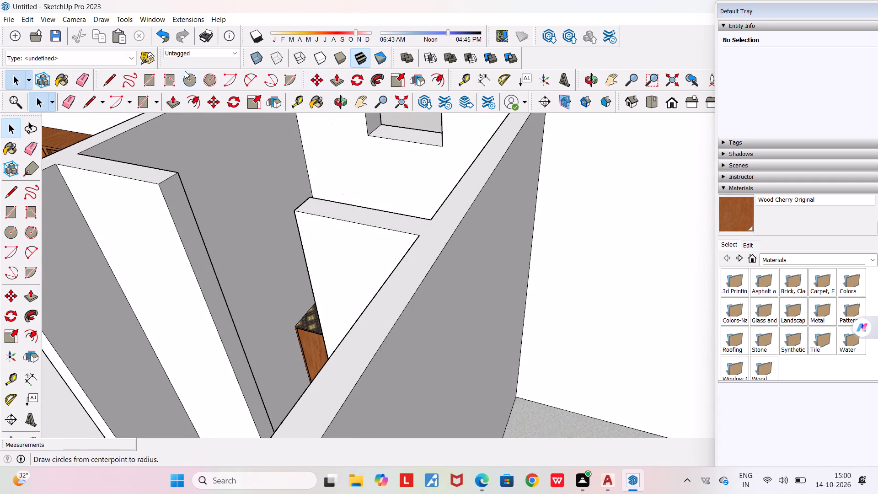
click(297, 102)
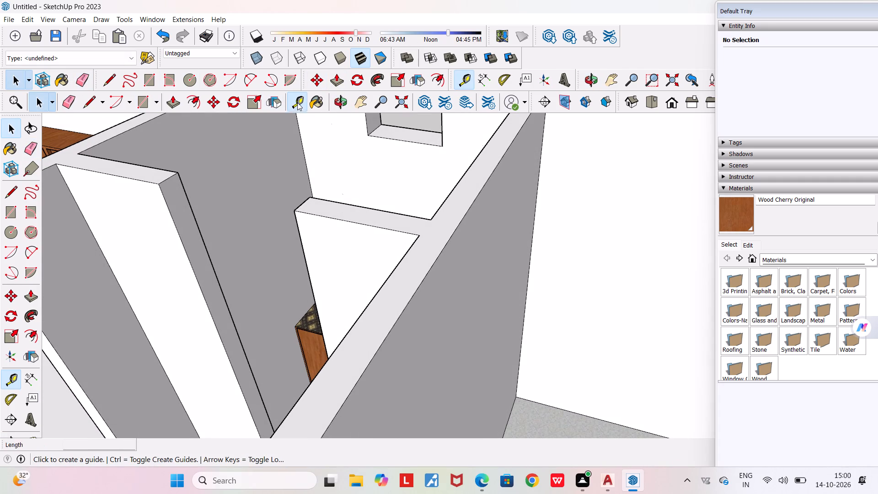
scroll(185, 238, up, 4)
click(164, 150)
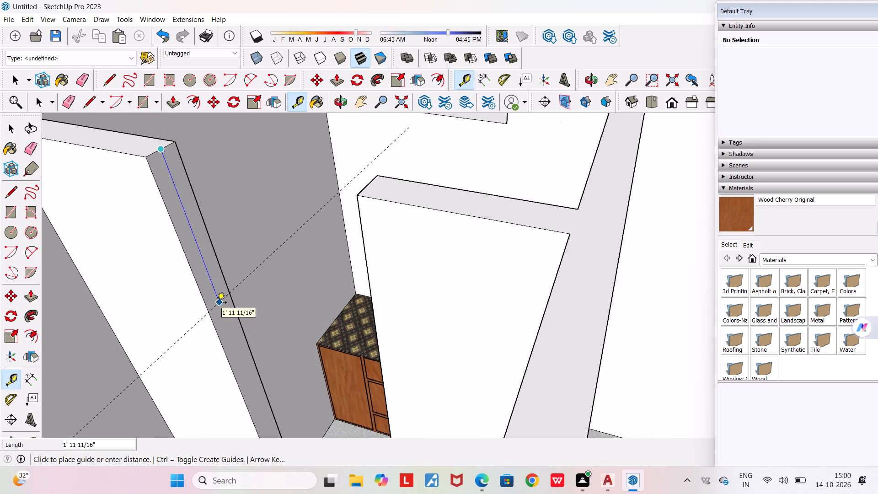
text(2')
key(Return)
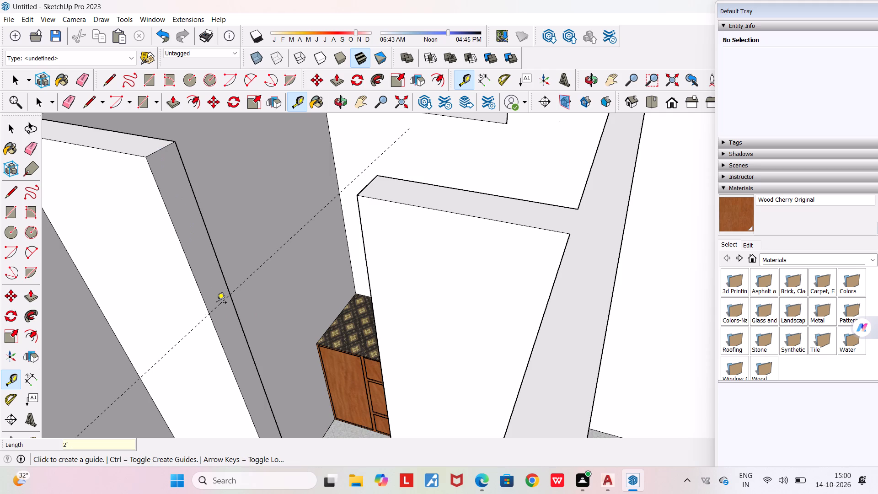
Draw a 4 1/2" line along the guide across the wall's end face.
click(106, 84)
scroll(274, 323, up, 3)
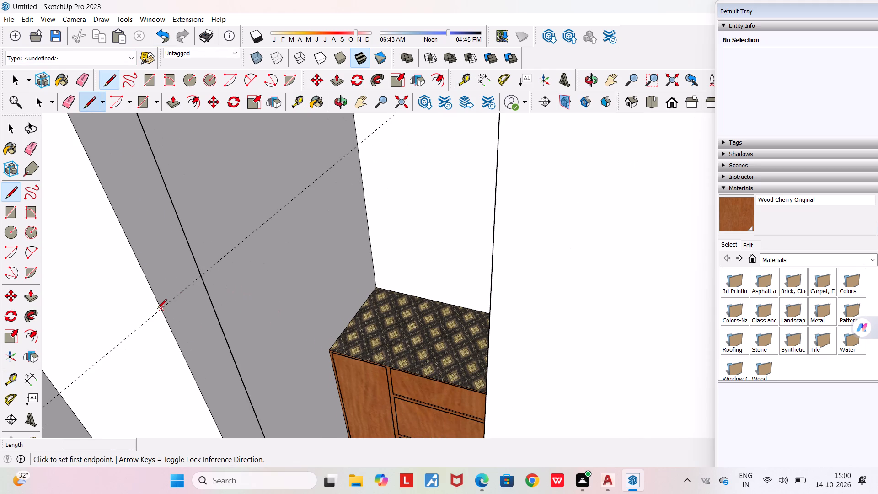
click(160, 310)
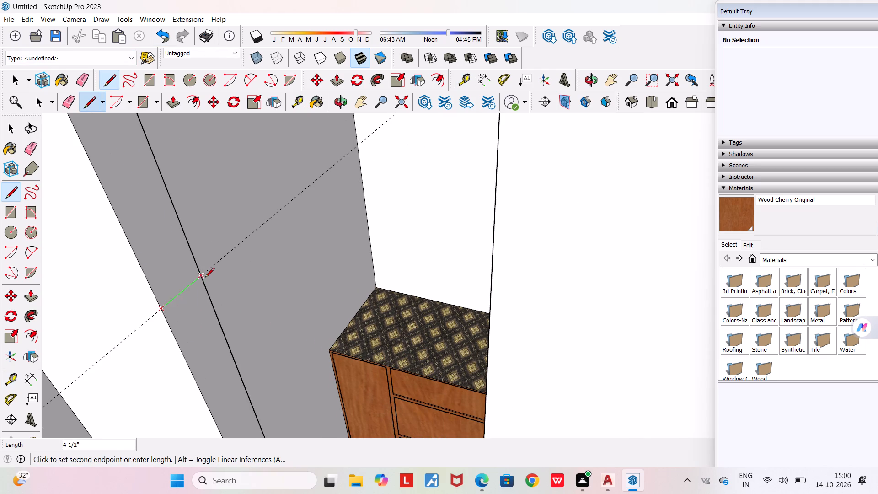
click(205, 278)
key(space)
Push/Pull the end face above the line about 2' 2 13/16" across the opening to meet the opposite wall as a header.
scroll(284, 320, down, 4)
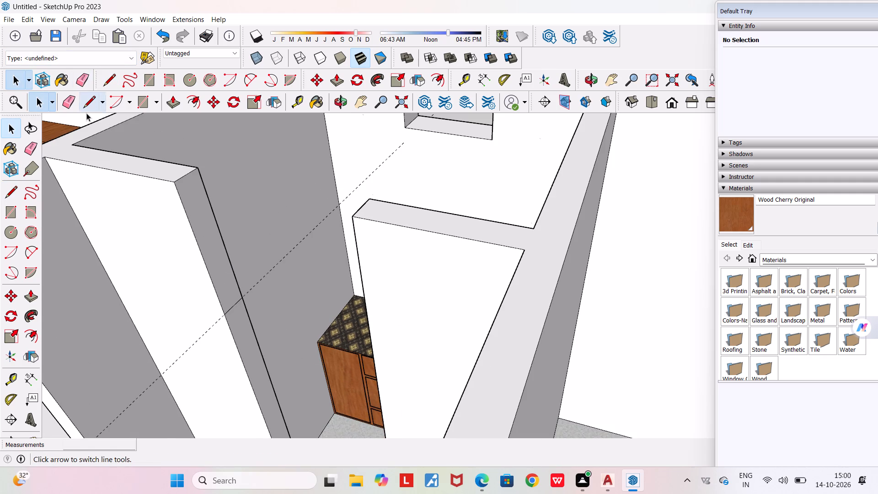
click(174, 103)
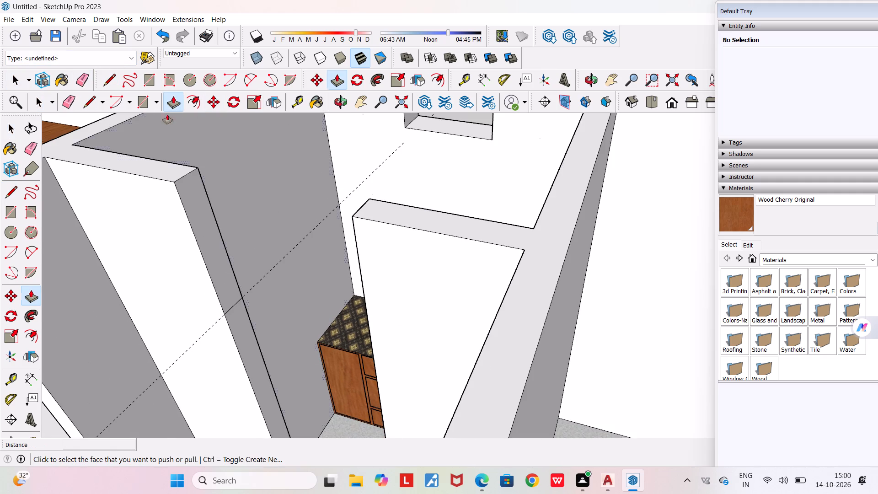
click(210, 247)
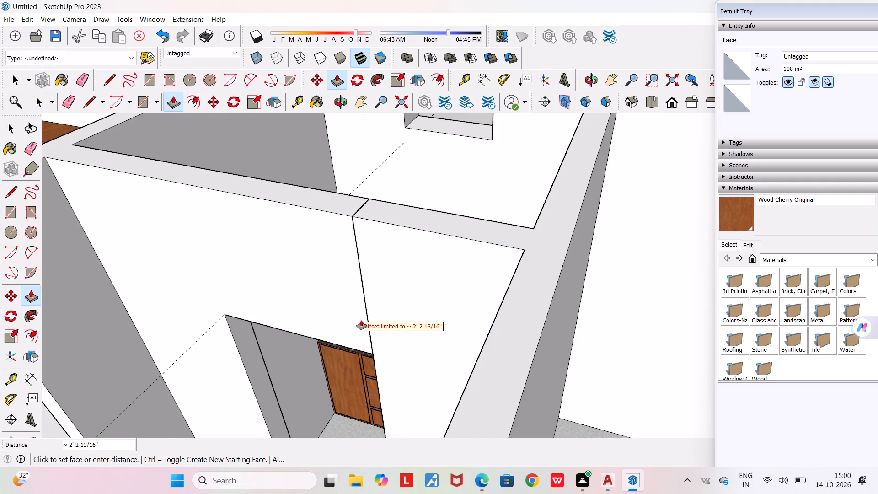
click(374, 344)
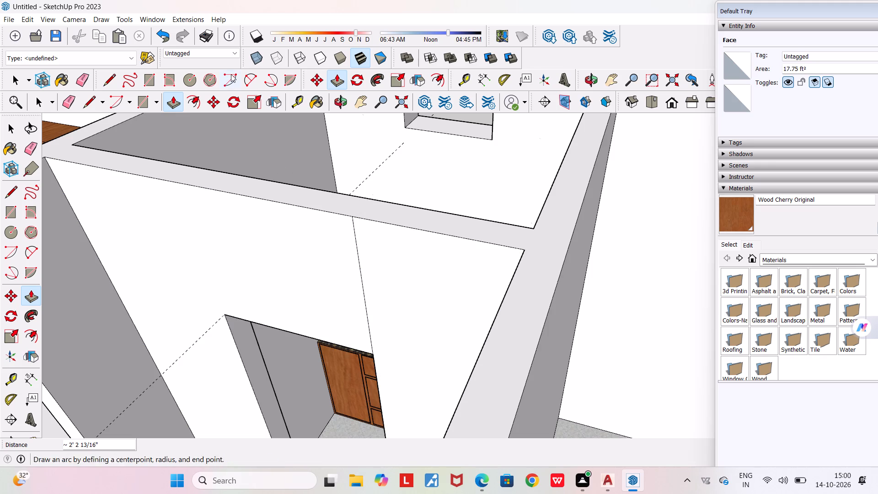
Erase the leftover guide and the vertical seam edges beside the new header on both wall faces.
click(75, 107)
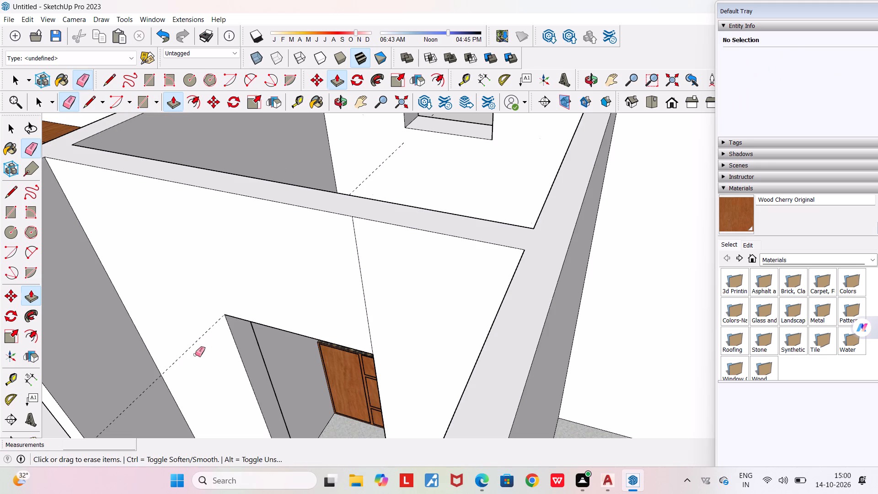
click(151, 383)
drag(367, 280, 366, 280)
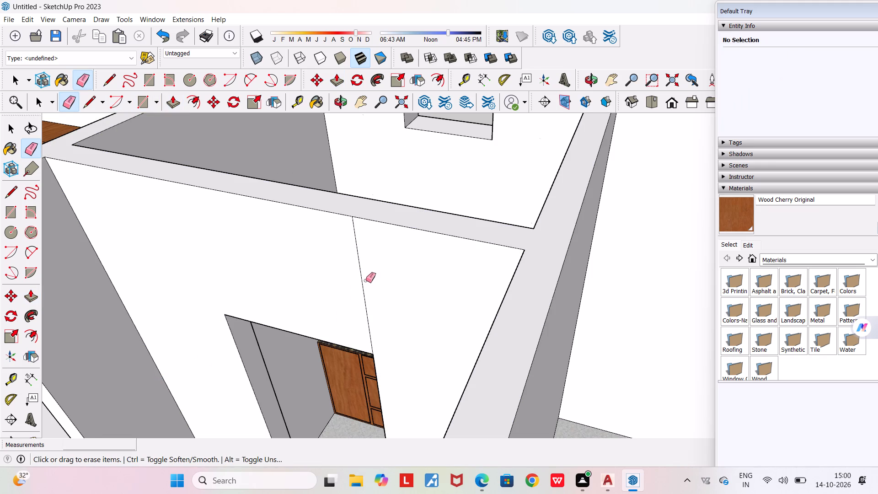
drag(366, 280, 355, 281)
middle_drag(379, 297, 0, 329)
scroll(15, 330, down, 1)
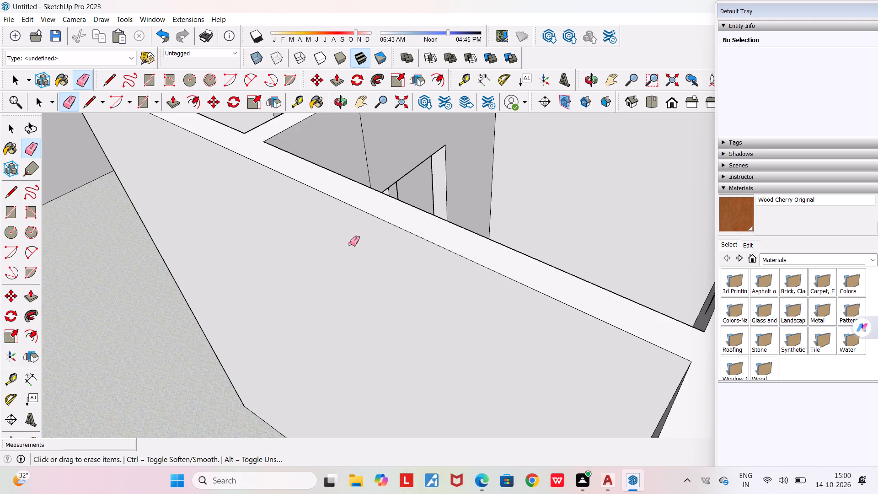
drag(360, 139, 366, 138)
Examine the whole apartment from inside and outside to review the door headers, walls and openings.
scroll(357, 149, down, 10)
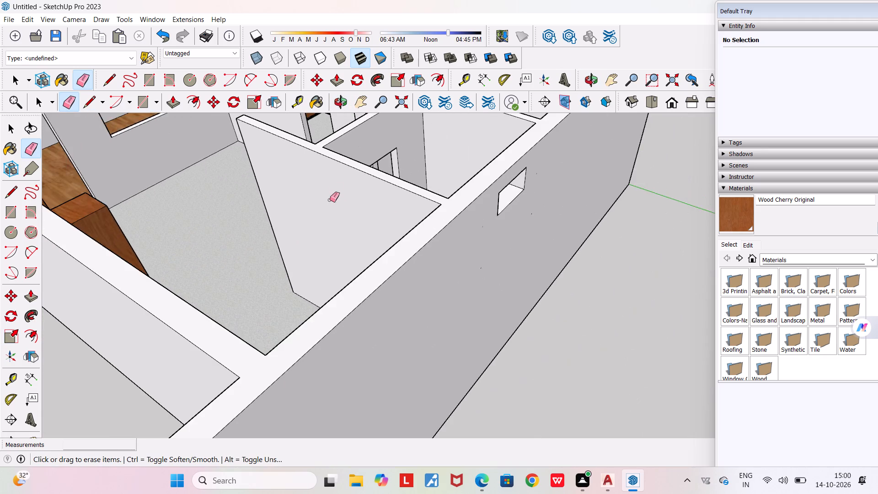
middle_drag(330, 200, 610, 286)
scroll(610, 285, down, 4)
middle_drag(528, 316, 661, 176)
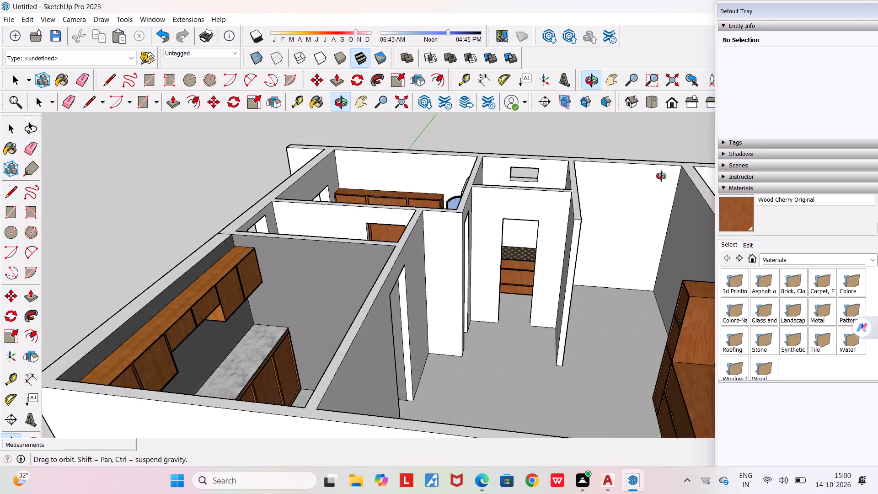
middle_drag(661, 176, 662, 171)
scroll(565, 298, down, 5)
middle_drag(532, 351, 638, 394)
scroll(638, 394, down, 1)
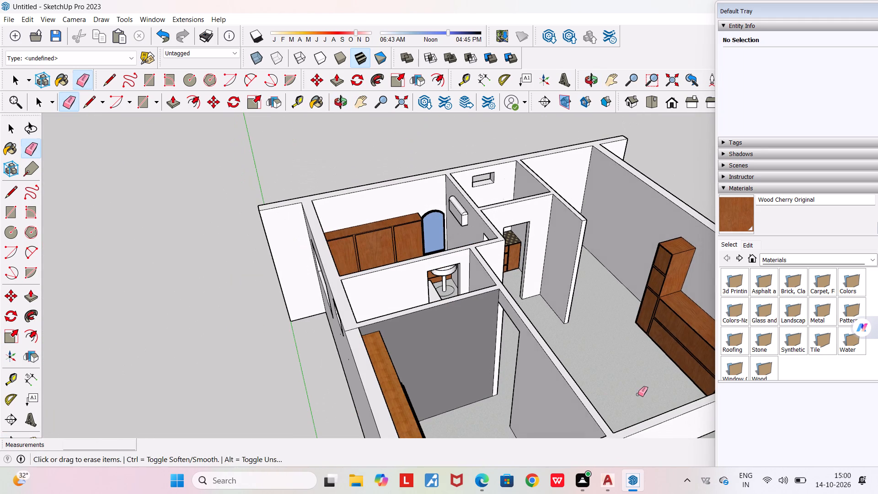
key(space)
middle_drag(634, 391, 304, 462)
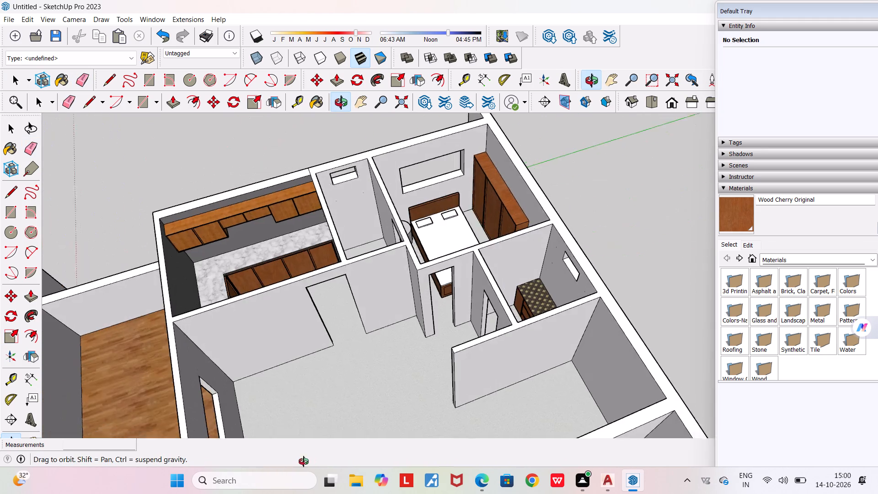
middle_drag(304, 462, 301, 462)
scroll(301, 462, down, 4)
scroll(319, 390, down, 5)
scroll(225, 376, down, 1)
middle_drag(198, 373, 230, 239)
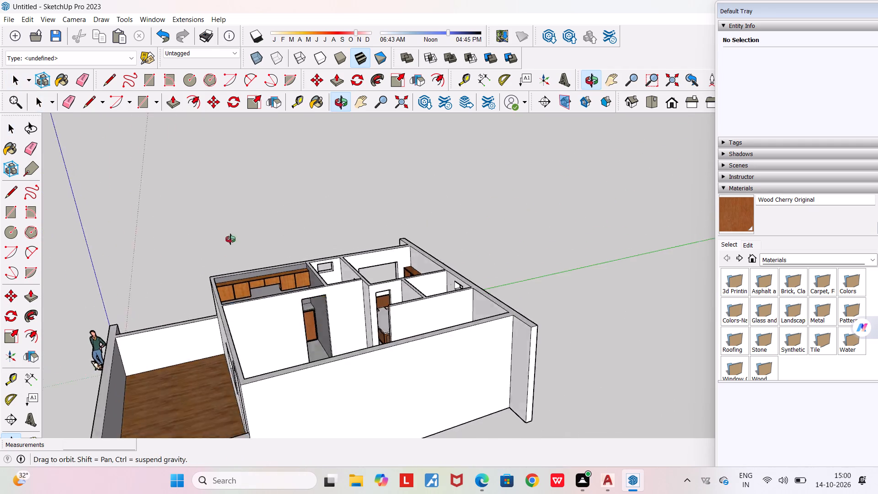
middle_drag(230, 239, 232, 238)
scroll(232, 238, down, 3)
middle_drag(244, 408, 448, 333)
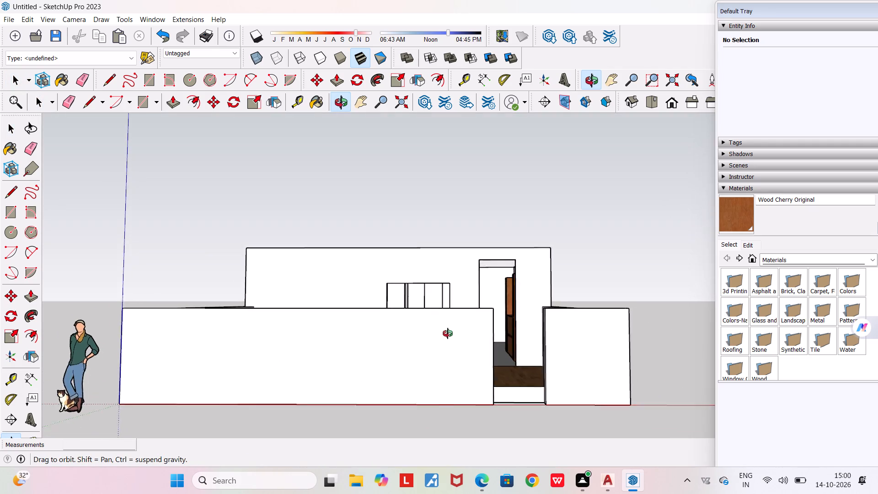
middle_drag(448, 333, 327, 432)
scroll(332, 435, down, 1)
scroll(369, 348, down, 5)
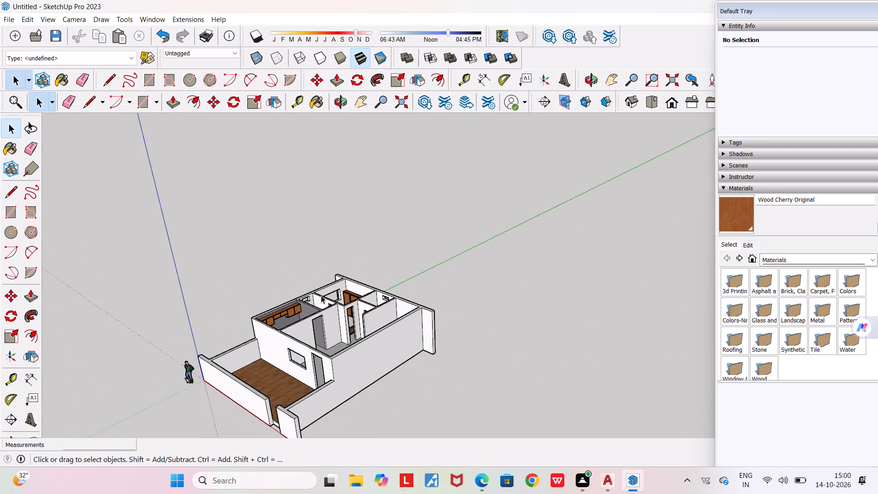
middle_drag(287, 375, 445, 371)
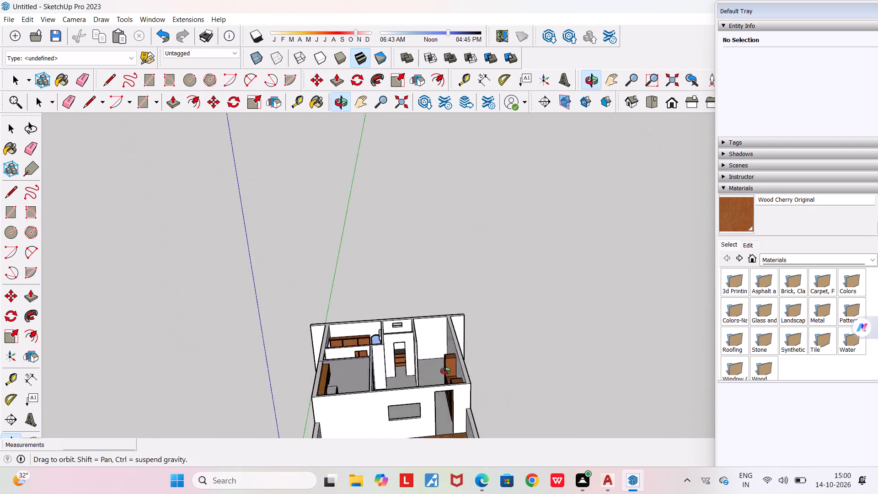
Inspect the full apartment model from above and from the front, checking the rooms, interior door openings and facade.
middle_drag(445, 371, 449, 356)
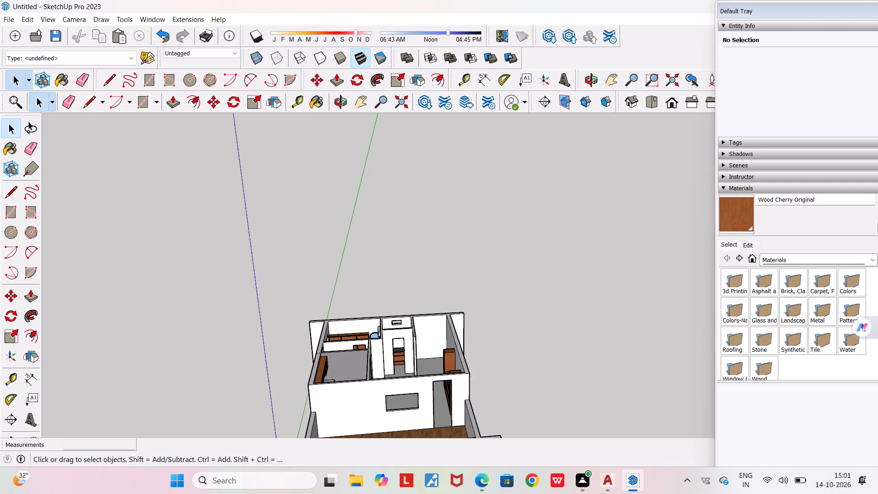
scroll(387, 335, down, 3)
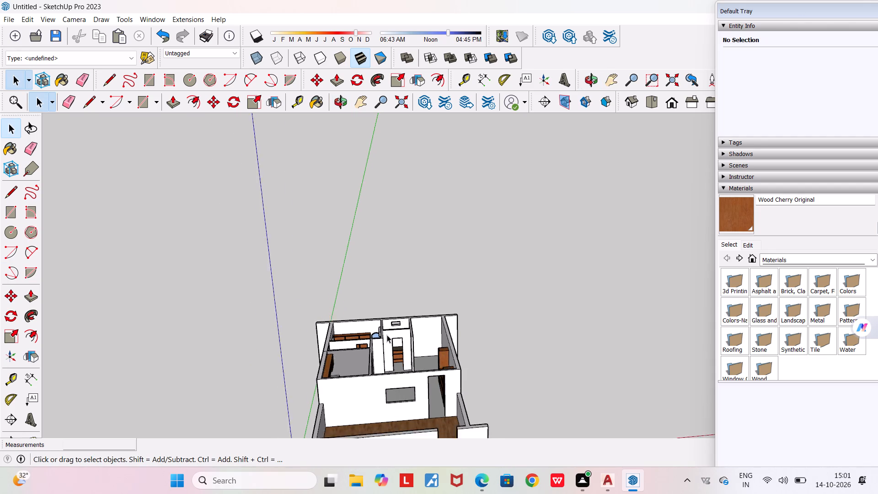
scroll(387, 335, down, 4)
middle_drag(380, 392, 284, 467)
scroll(363, 313, up, 2)
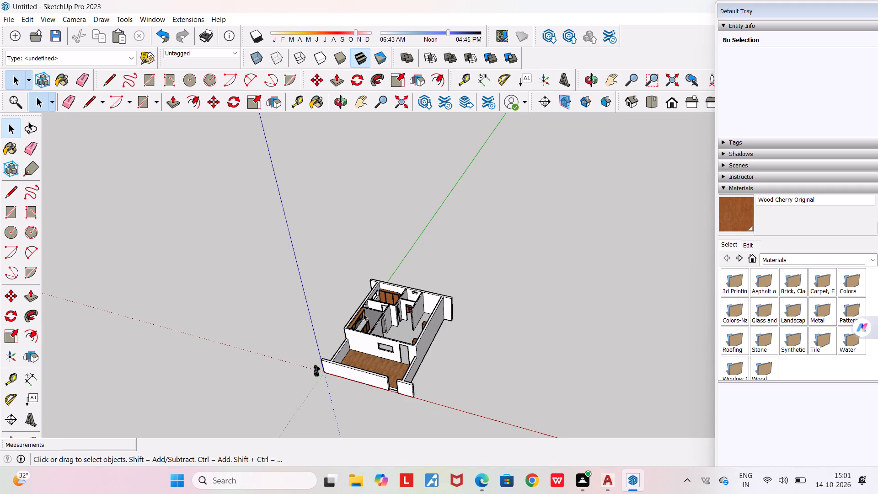
scroll(437, 358, up, 5)
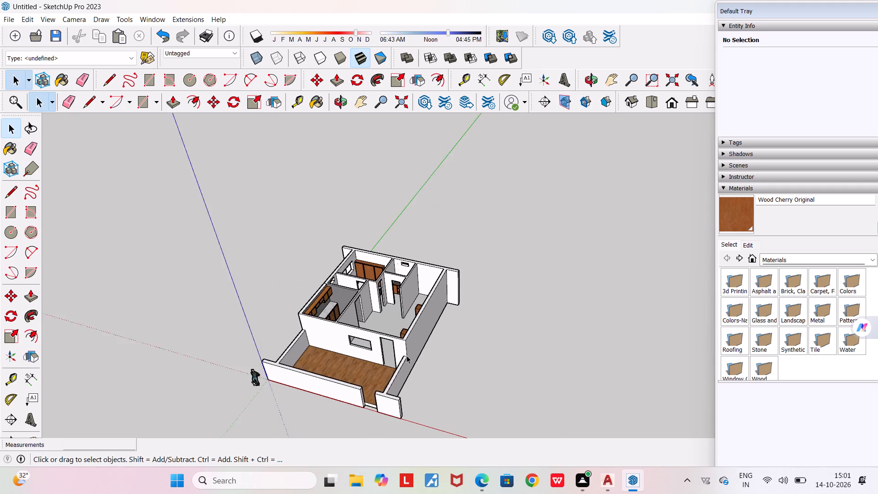
scroll(407, 355, up, 3)
middle_drag(386, 310, 387, 388)
scroll(380, 300, up, 10)
middle_drag(381, 314, 286, 306)
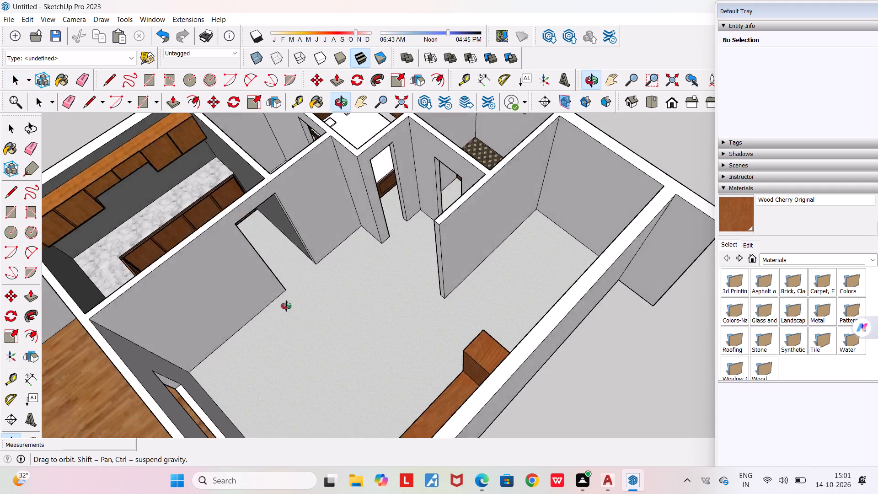
middle_drag(286, 306, 456, 199)
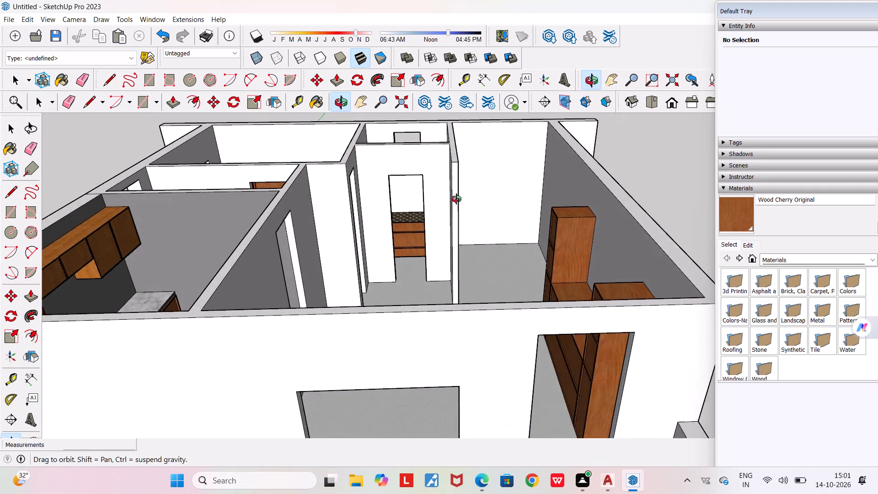
middle_drag(456, 199, 454, 199)
scroll(453, 198, down, 2)
middle_drag(418, 198, 306, 191)
scroll(310, 193, down, 3)
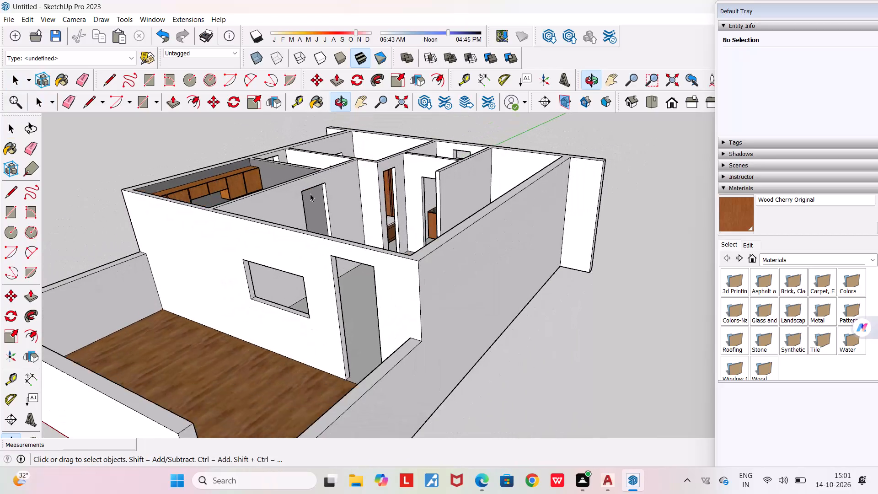
middle_drag(305, 231, 407, 203)
scroll(405, 203, down, 2)
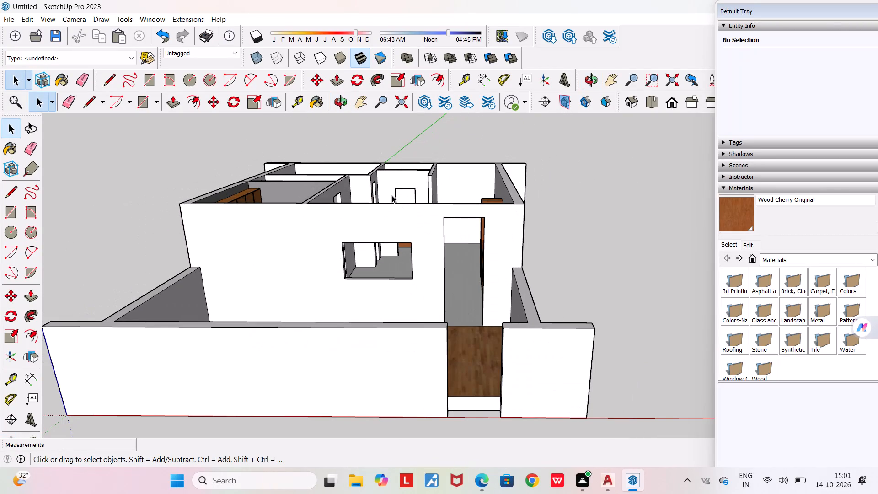
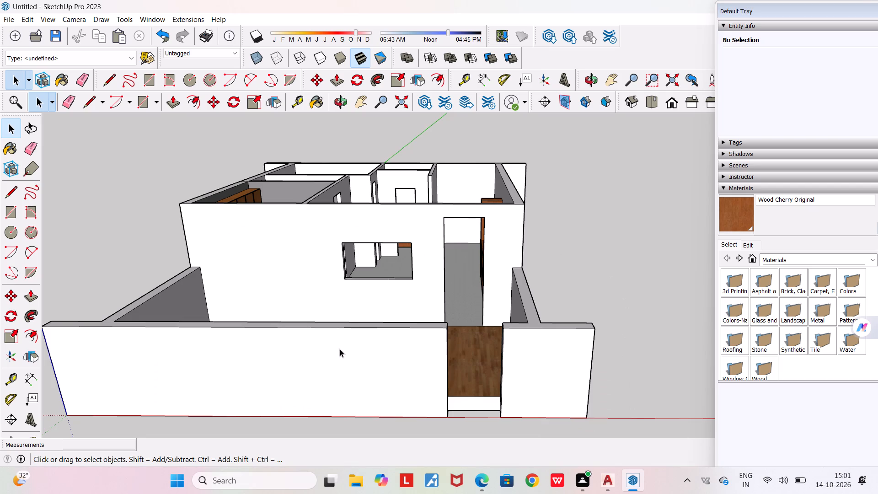
Examine the house interior from above, especially the partition walls around the living area and the bathroom.
middle_drag(396, 289, 370, 403)
scroll(323, 310, up, 2)
middle_drag(328, 317, 359, 392)
scroll(379, 315, up, 2)
scroll(379, 315, down, 5)
middle_drag(389, 326, 537, 244)
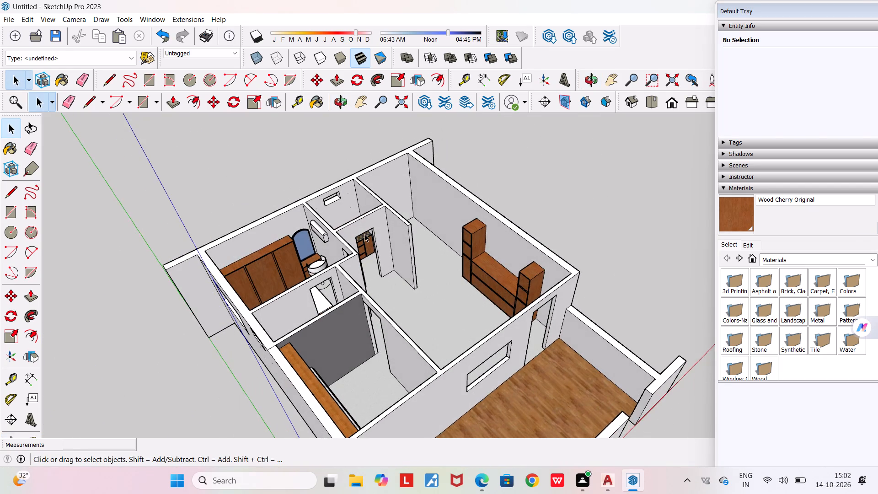
scroll(364, 234, up, 2)
middle_drag(393, 290, 262, 259)
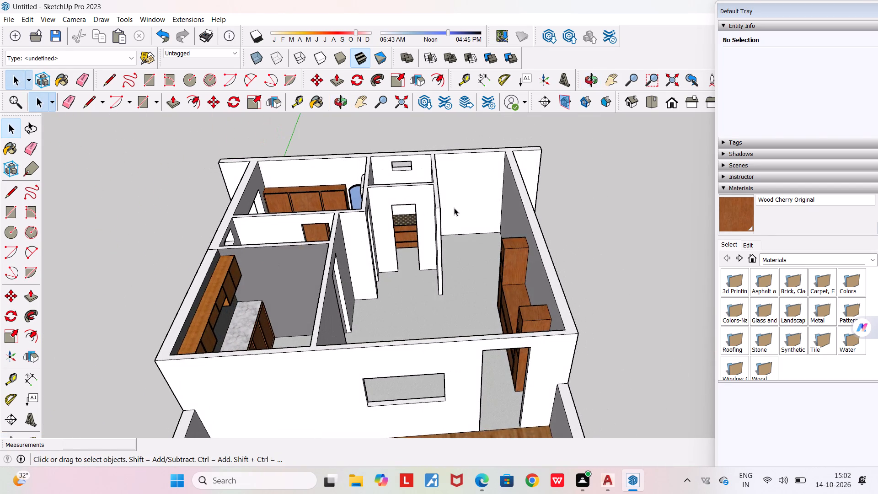
scroll(454, 208, up, 4)
middle_drag(443, 208, 369, 196)
scroll(443, 189, up, 2)
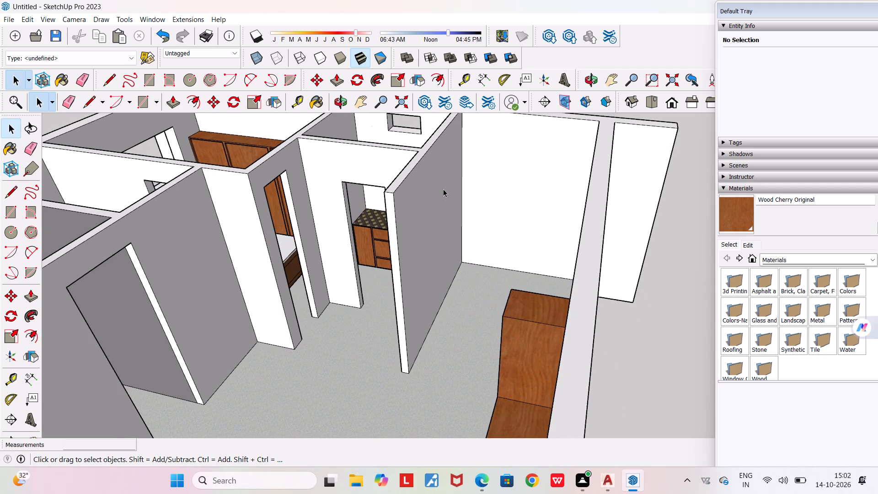
middle_drag(449, 221, 337, 214)
scroll(337, 214, down, 5)
middle_drag(350, 227, 212, 383)
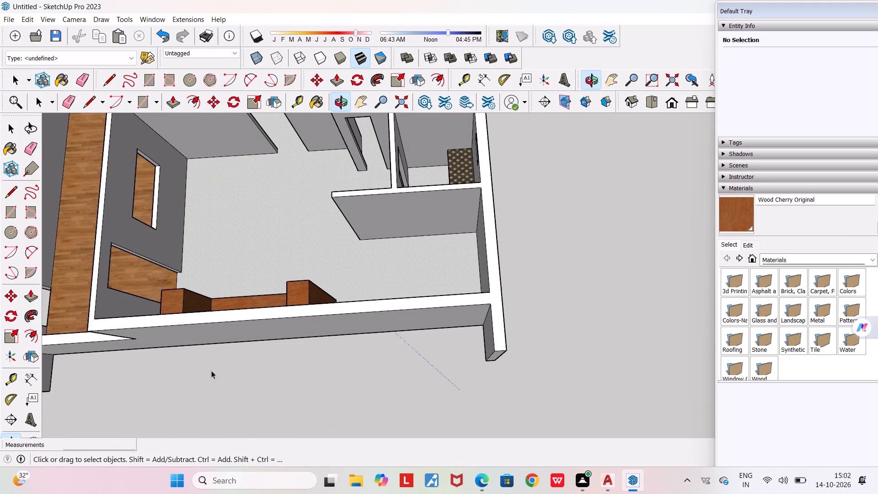
scroll(394, 210, up, 1)
middle_drag(394, 210, 473, 204)
scroll(473, 204, down, 4)
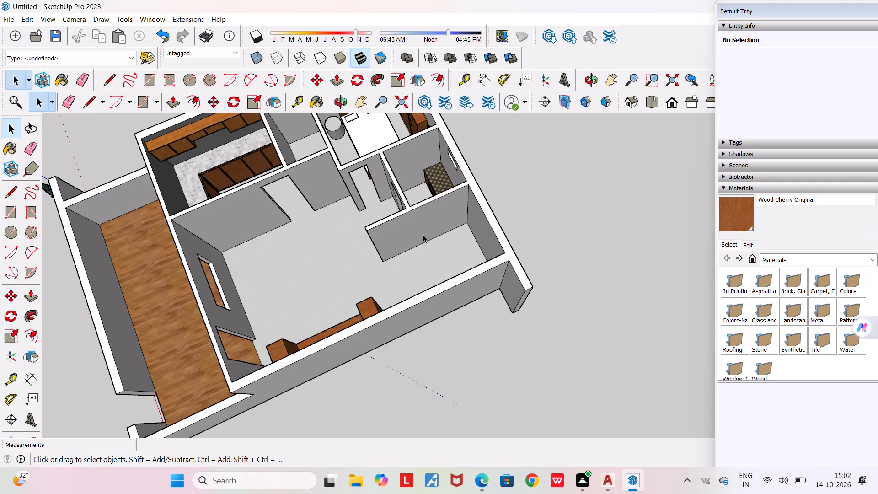
Split the projecting partition wall at the bathroom wall corner with a 4 1/2" line across its top and a 10' vertical line on its face.
scroll(423, 235, up, 4)
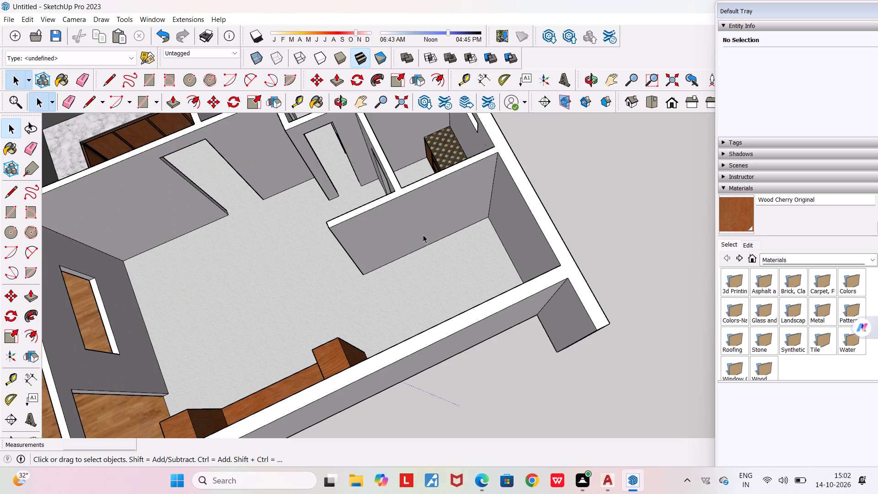
scroll(392, 179, up, 6)
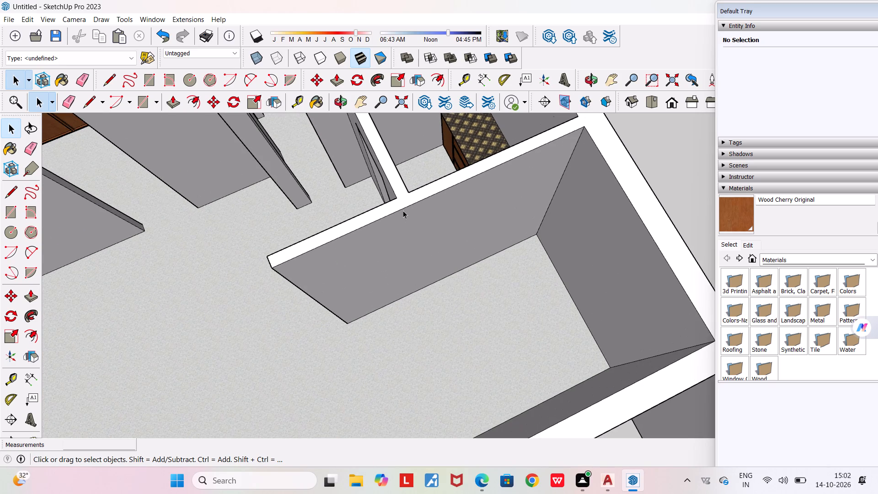
scroll(403, 210, up, 2)
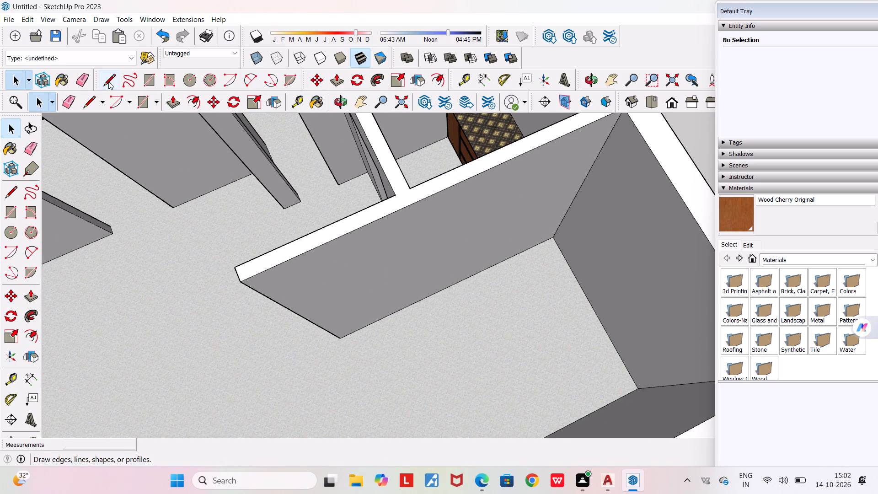
click(109, 81)
scroll(379, 194, up, 4)
click(419, 199)
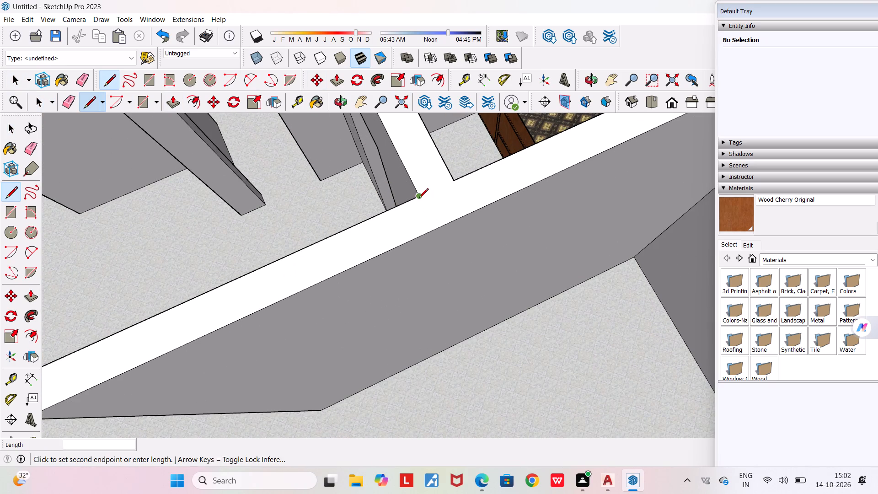
click(434, 230)
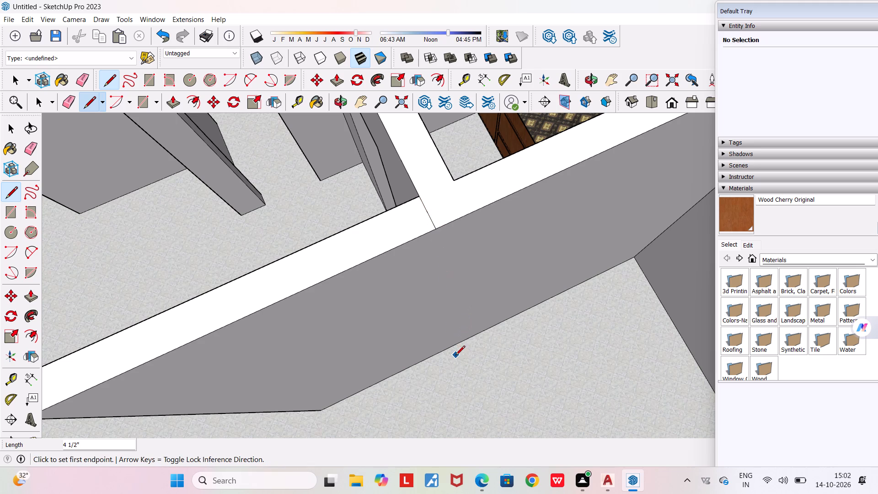
click(455, 347)
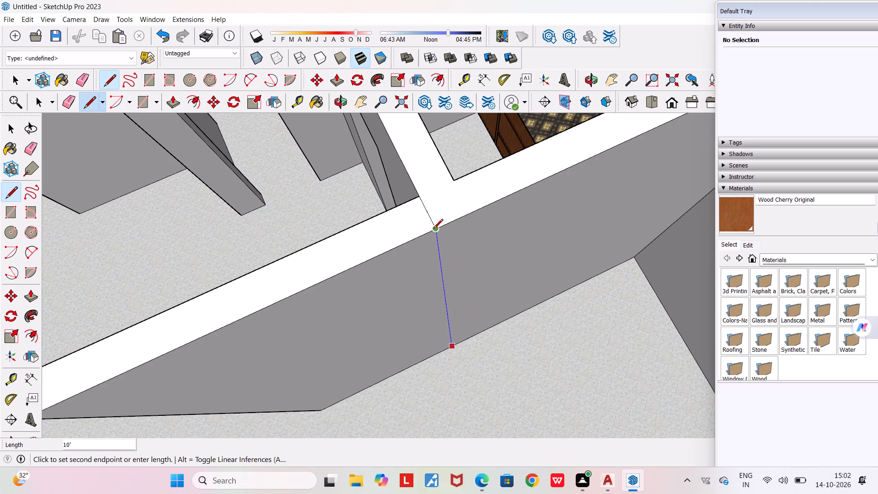
click(434, 229)
key(space)
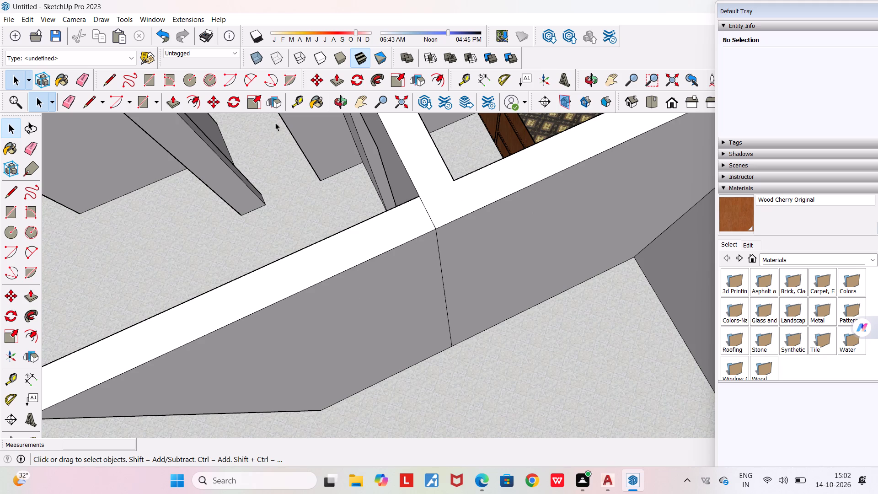
Erase the partition wall section that projects into the living area beyond the split line, including its free end.
click(84, 84)
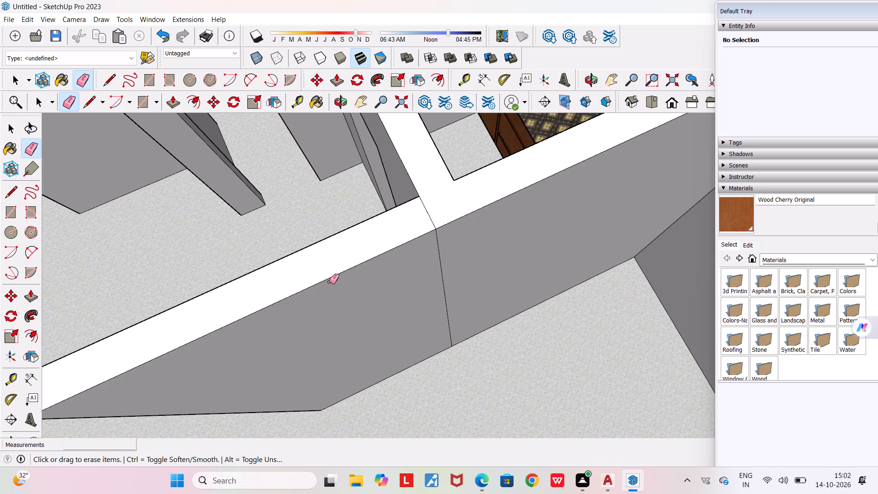
scroll(329, 282, down, 7)
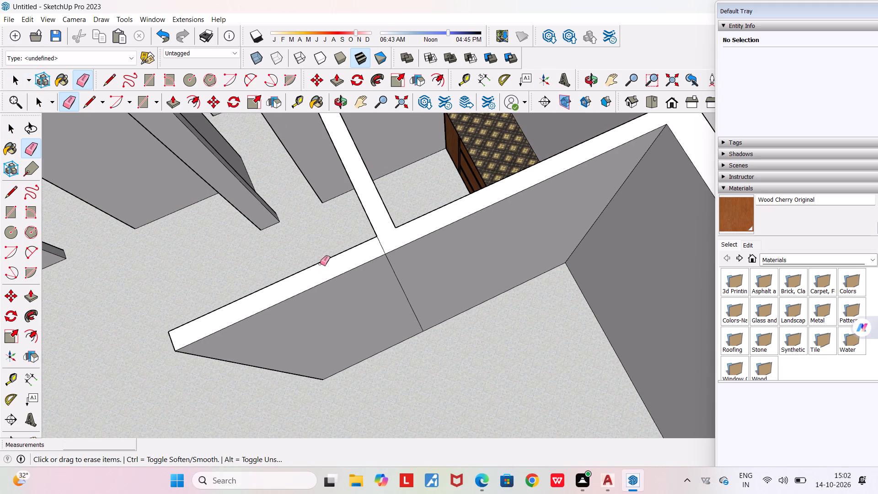
drag(319, 263, 325, 290)
drag(271, 332, 250, 393)
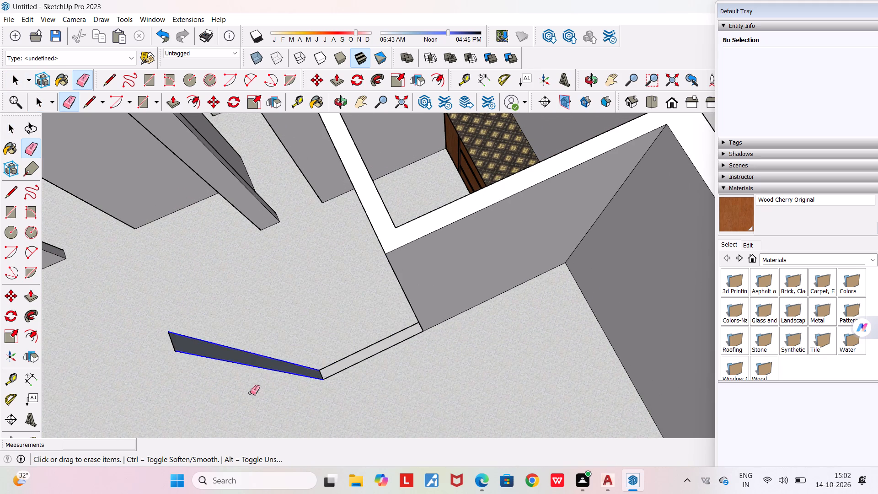
drag(250, 393, 250, 391)
drag(171, 340, 213, 342)
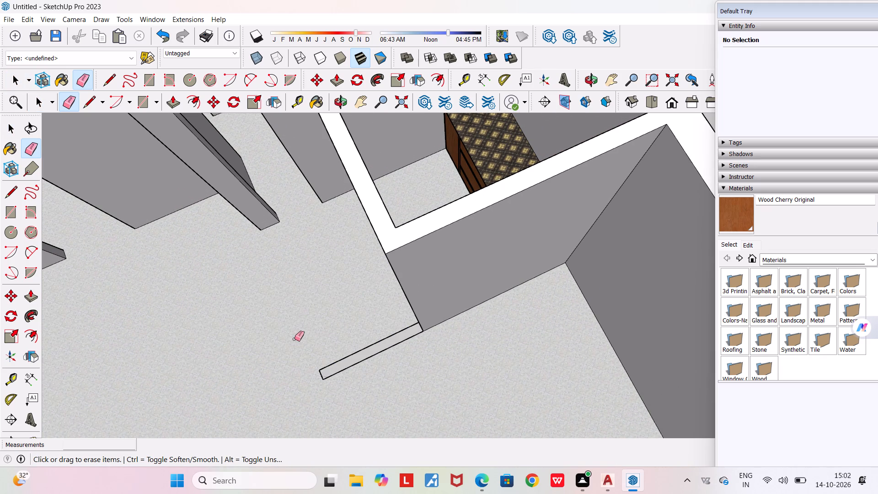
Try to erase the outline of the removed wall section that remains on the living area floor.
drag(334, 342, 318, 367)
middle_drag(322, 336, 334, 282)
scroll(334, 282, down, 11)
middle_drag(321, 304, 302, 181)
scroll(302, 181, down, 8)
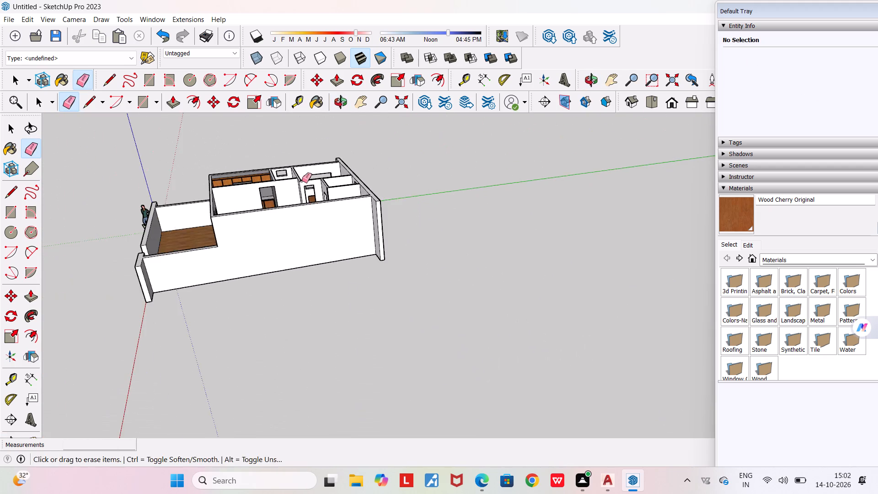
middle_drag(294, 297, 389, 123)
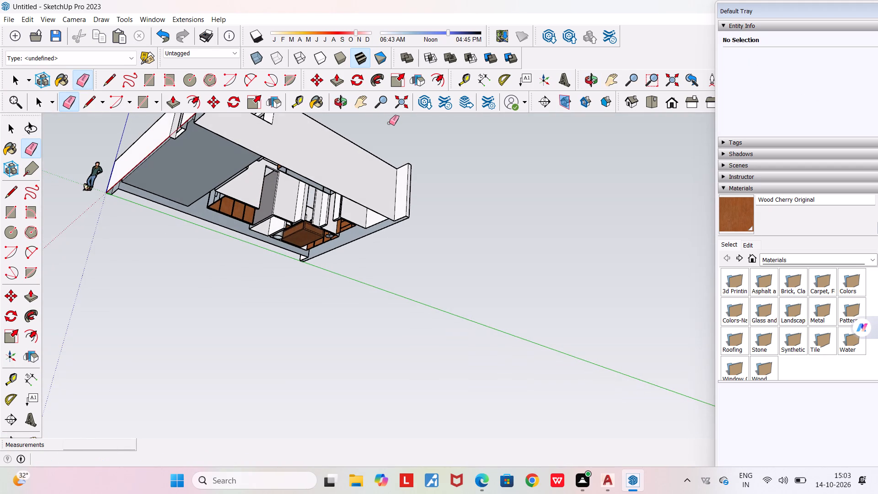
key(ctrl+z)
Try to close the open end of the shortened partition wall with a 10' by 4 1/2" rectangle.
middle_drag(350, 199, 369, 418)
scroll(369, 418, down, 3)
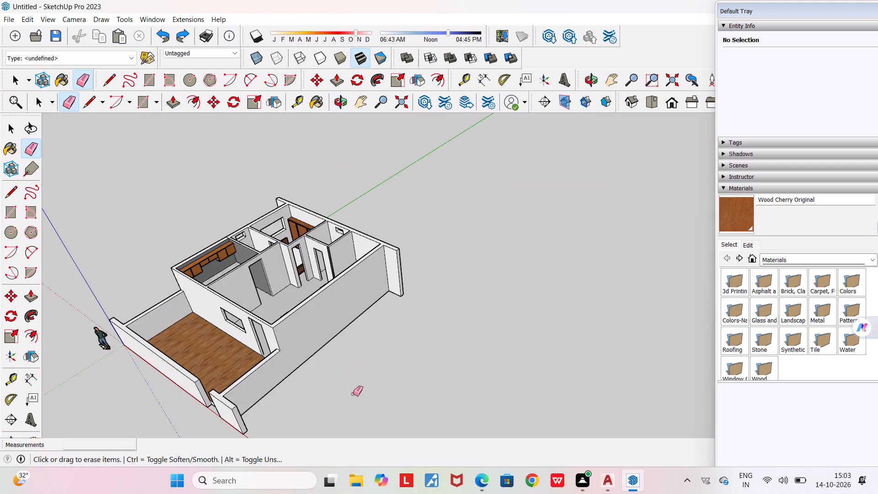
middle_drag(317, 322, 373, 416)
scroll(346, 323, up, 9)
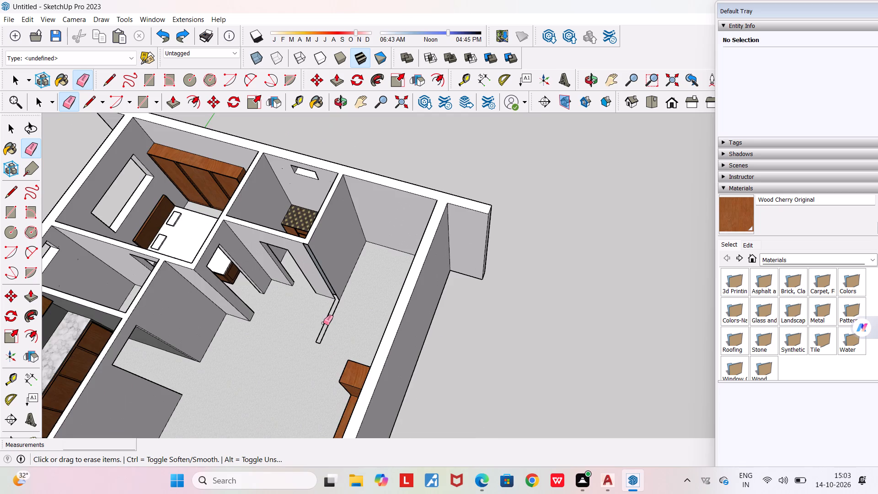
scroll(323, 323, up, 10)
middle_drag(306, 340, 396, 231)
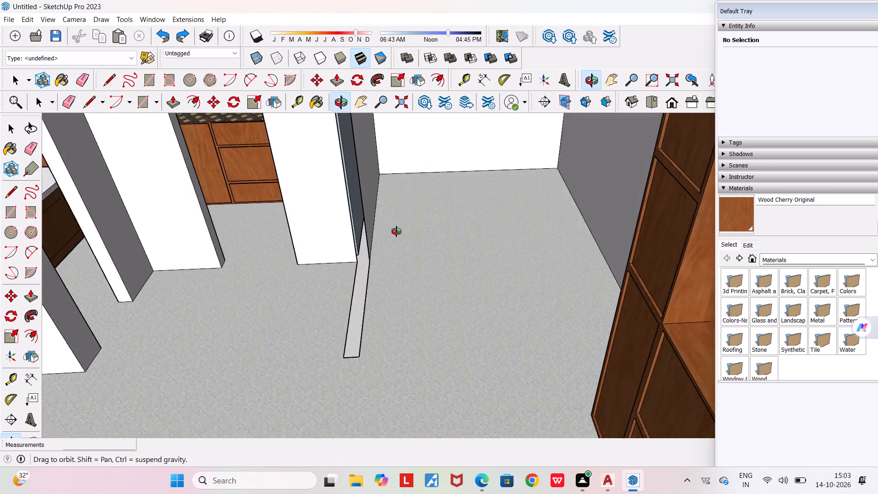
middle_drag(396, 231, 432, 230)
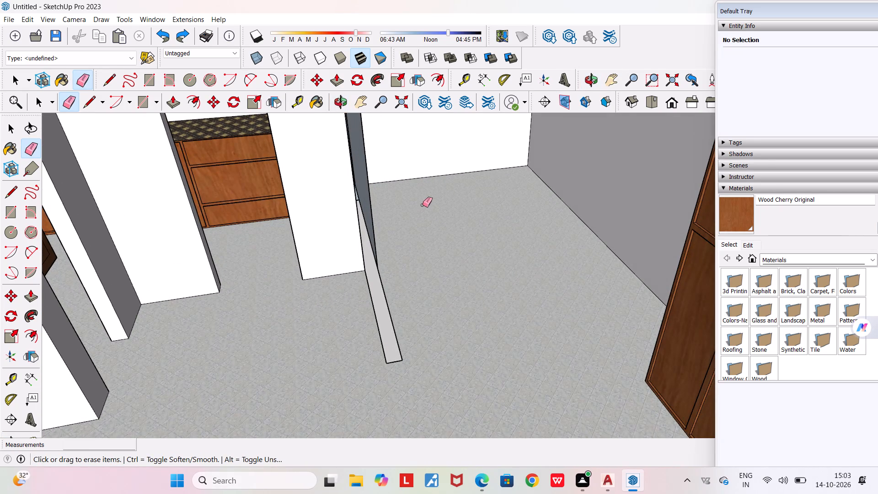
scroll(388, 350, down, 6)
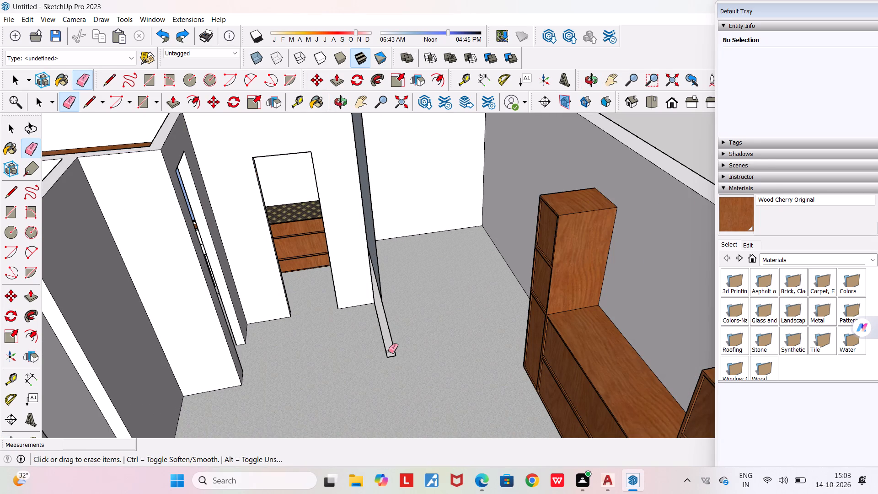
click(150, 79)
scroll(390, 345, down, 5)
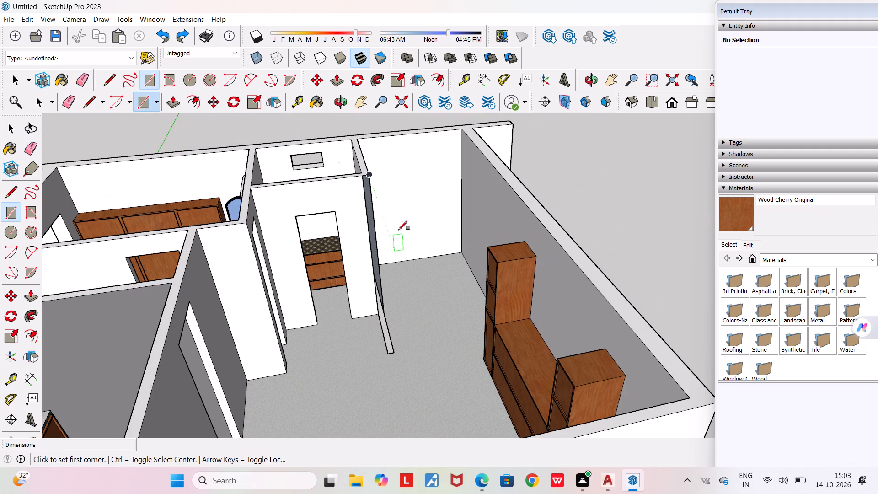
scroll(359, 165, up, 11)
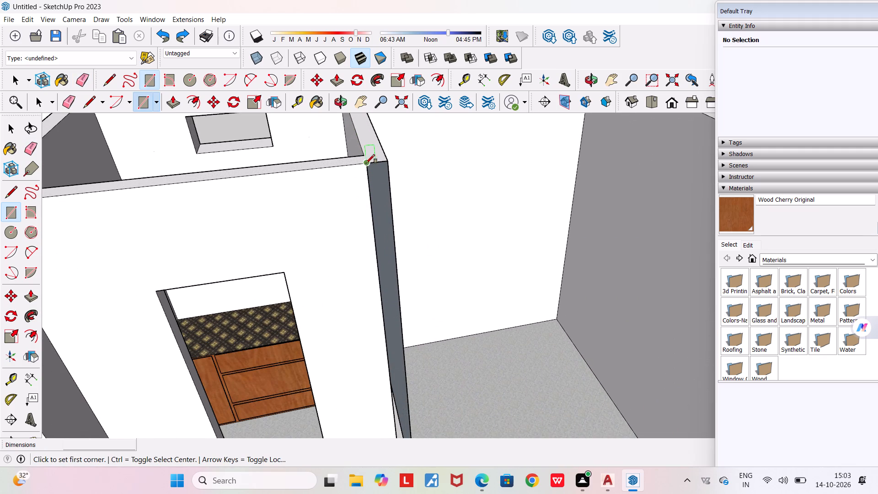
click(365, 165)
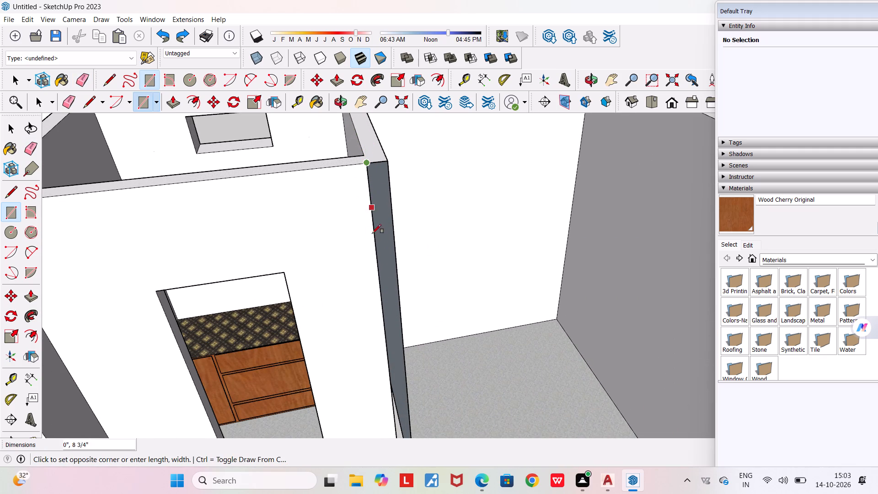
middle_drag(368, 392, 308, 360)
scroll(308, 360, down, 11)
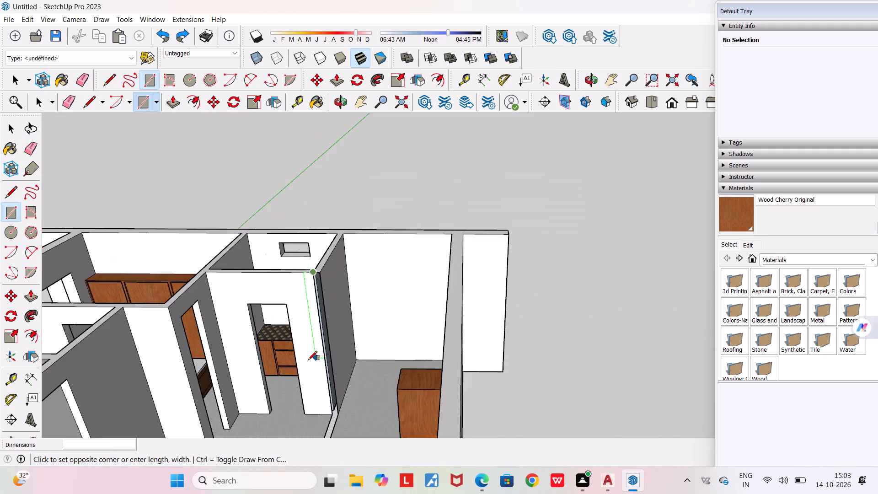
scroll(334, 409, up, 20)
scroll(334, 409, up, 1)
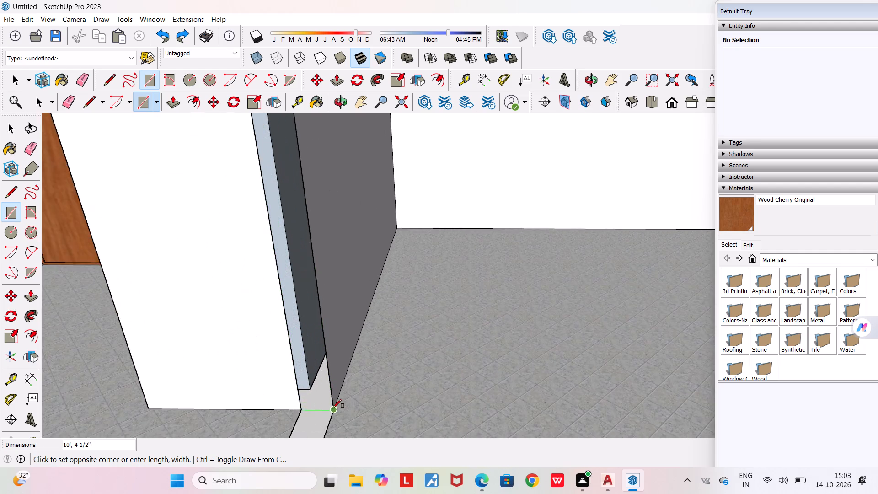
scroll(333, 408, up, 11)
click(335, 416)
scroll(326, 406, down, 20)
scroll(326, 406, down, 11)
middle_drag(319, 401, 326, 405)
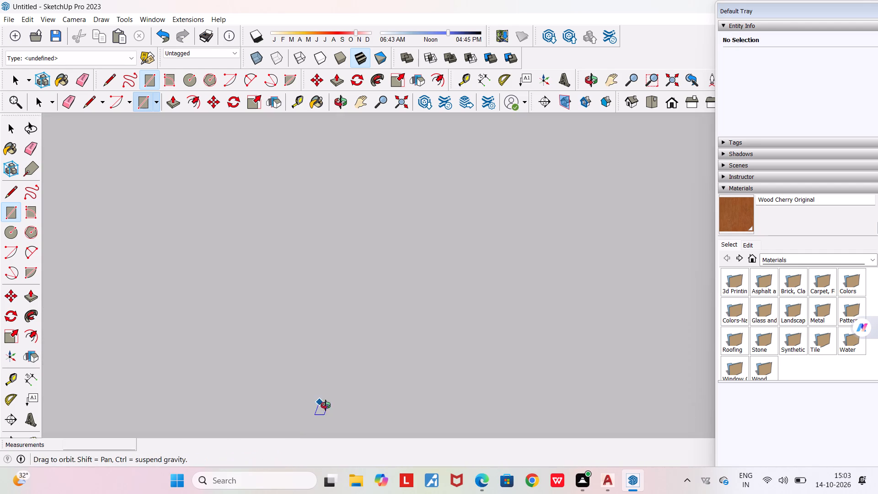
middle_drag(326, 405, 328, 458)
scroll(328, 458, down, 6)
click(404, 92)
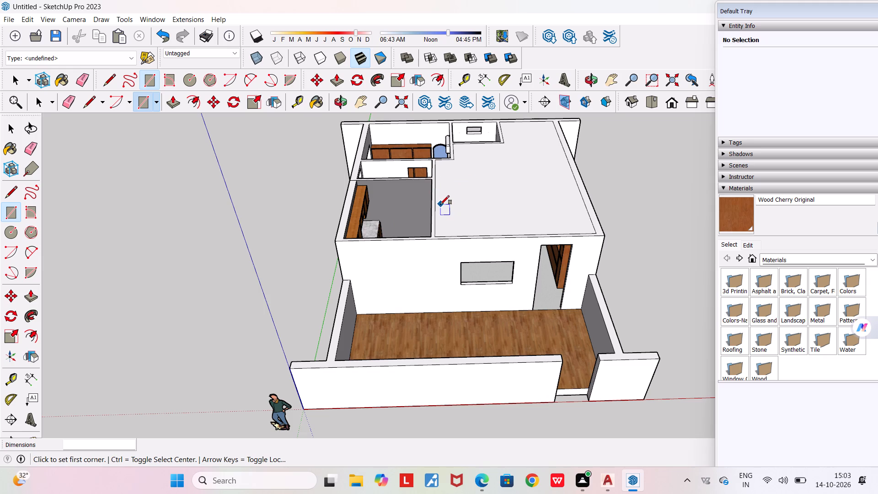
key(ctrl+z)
Draw a rectangle on the floor over the removed wall's footprint, from its far corner to the remaining wall's base corner.
scroll(521, 221, up, 8)
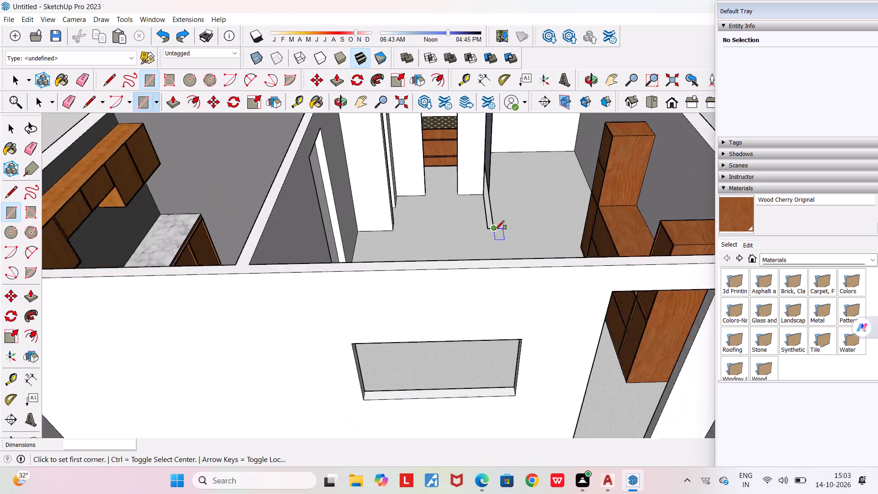
scroll(495, 230, up, 7)
click(494, 228)
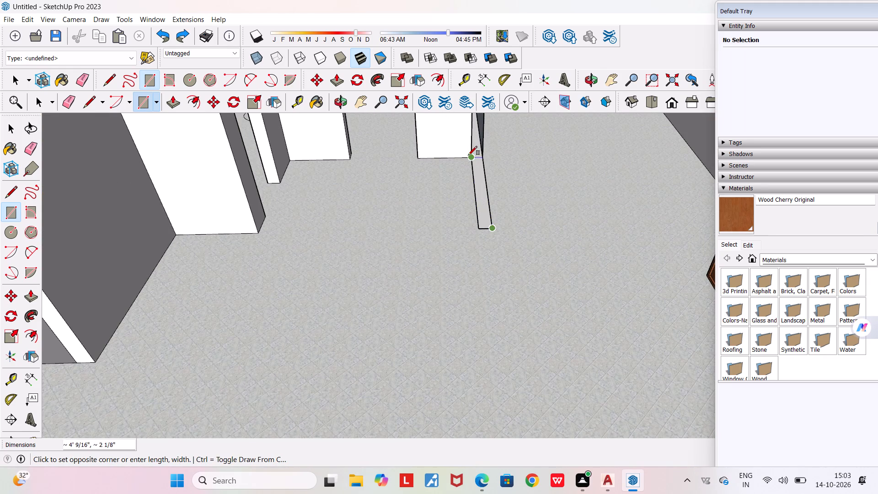
click(472, 157)
Erase the edges of the leftover wall footprint strip on the living area floor.
scroll(469, 188, down, 6)
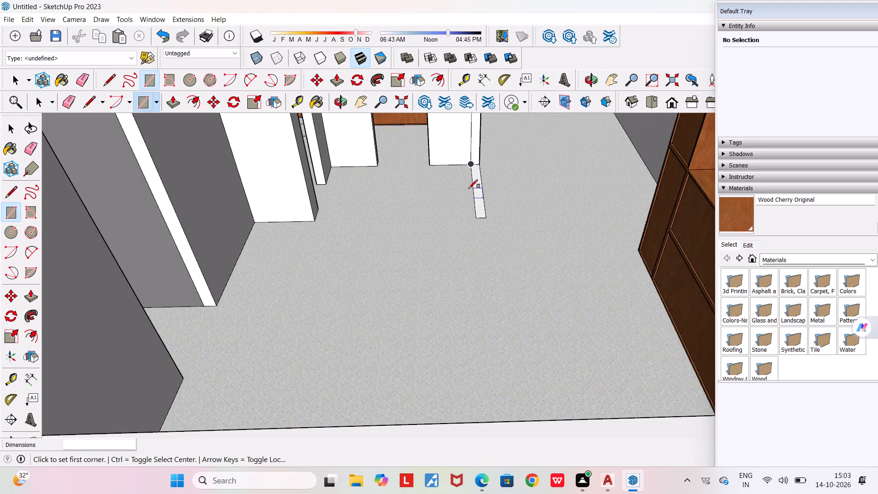
scroll(469, 188, down, 9)
middle_drag(502, 191, 245, 241)
scroll(245, 241, down, 3)
scroll(472, 199, up, 6)
scroll(482, 237, up, 3)
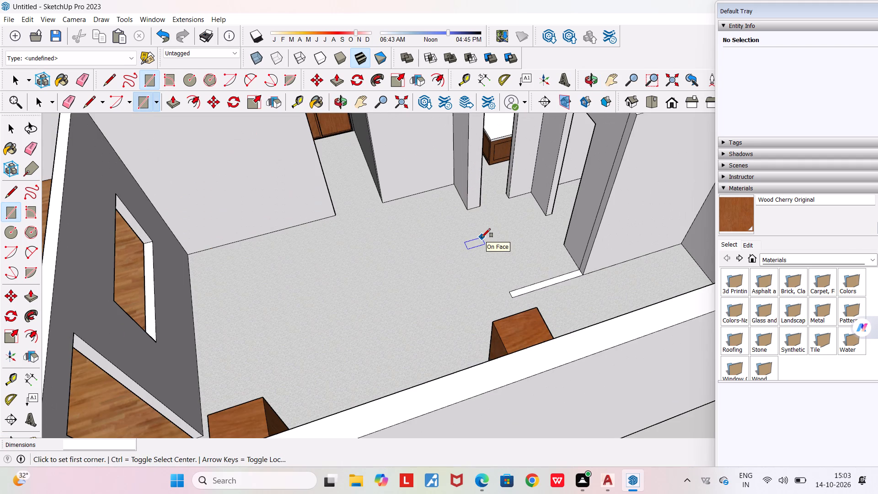
key(e)
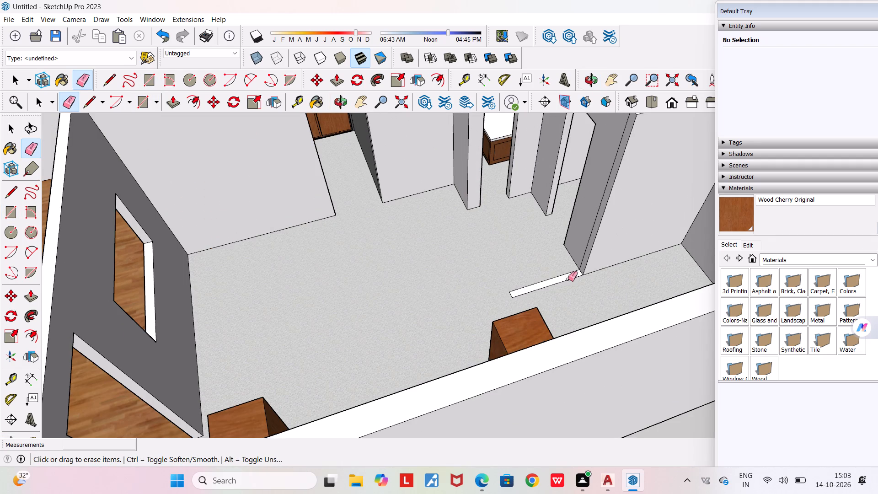
drag(539, 273, 549, 295)
drag(524, 293, 505, 297)
Erase the stray vertical edge beside the outer corner of the small room's wall, where the partition was removed.
scroll(506, 300, down, 4)
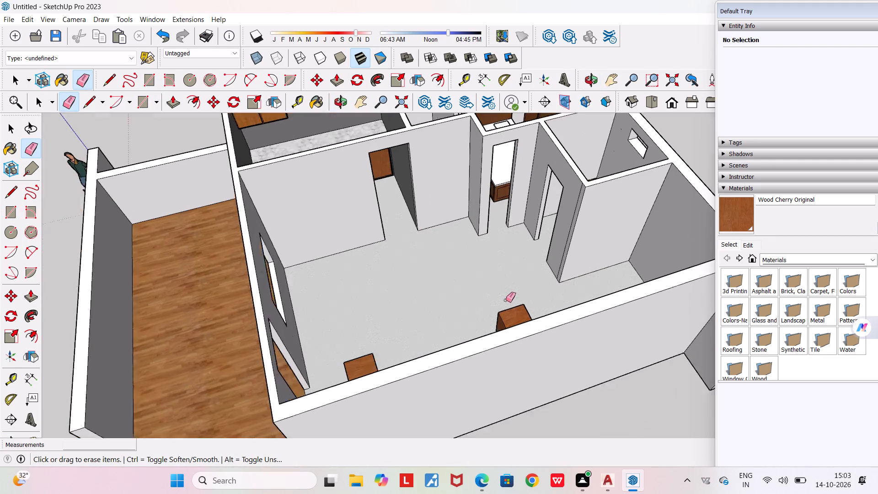
scroll(506, 300, down, 1)
middle_drag(501, 293, 632, 241)
scroll(521, 172, up, 5)
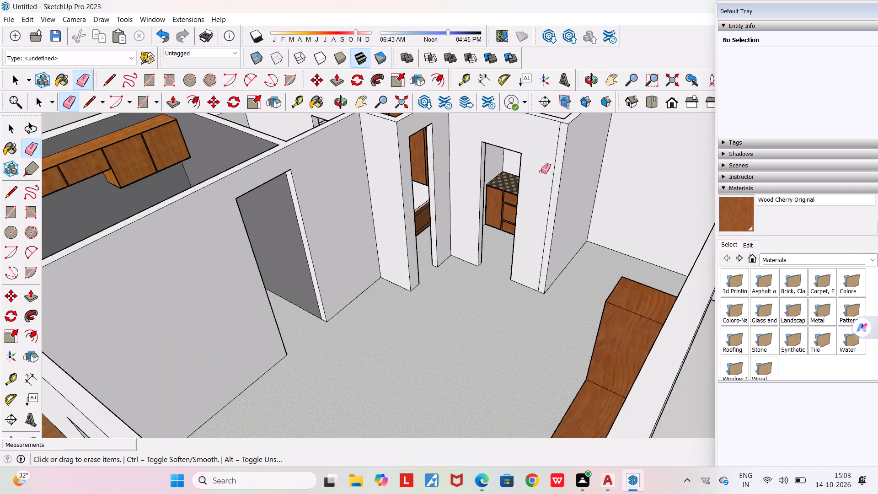
scroll(540, 170, up, 2)
drag(560, 162, 553, 161)
scroll(553, 161, down, 8)
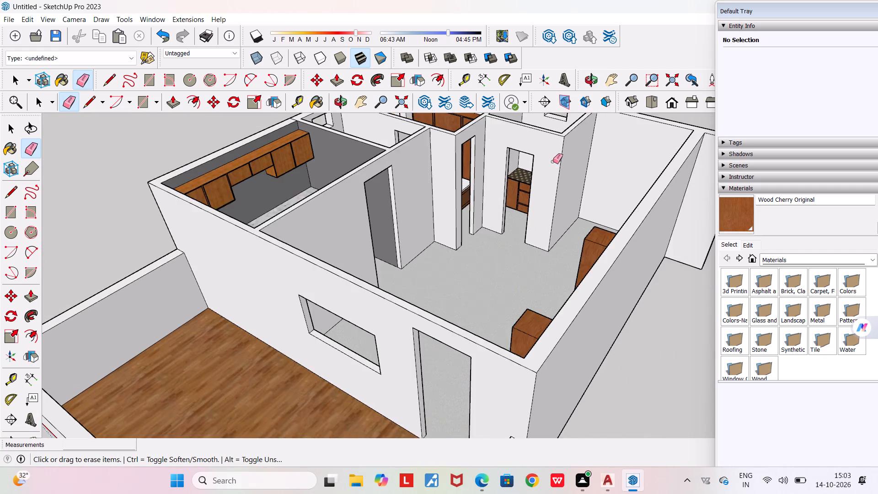
Inspect the cleaned-up wall corner and living area floor from several sides of the house.
middle_drag(562, 143, 215, 184)
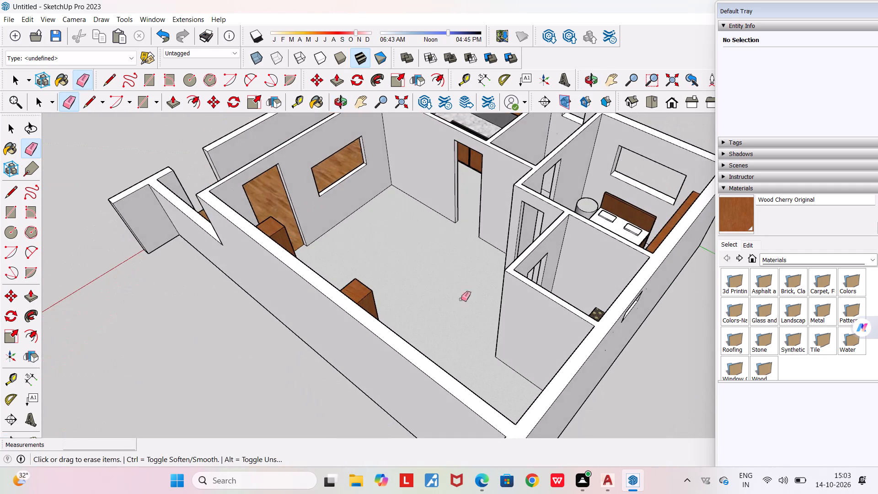
scroll(478, 338, up, 4)
middle_drag(470, 353, 704, 349)
scroll(704, 349, down, 4)
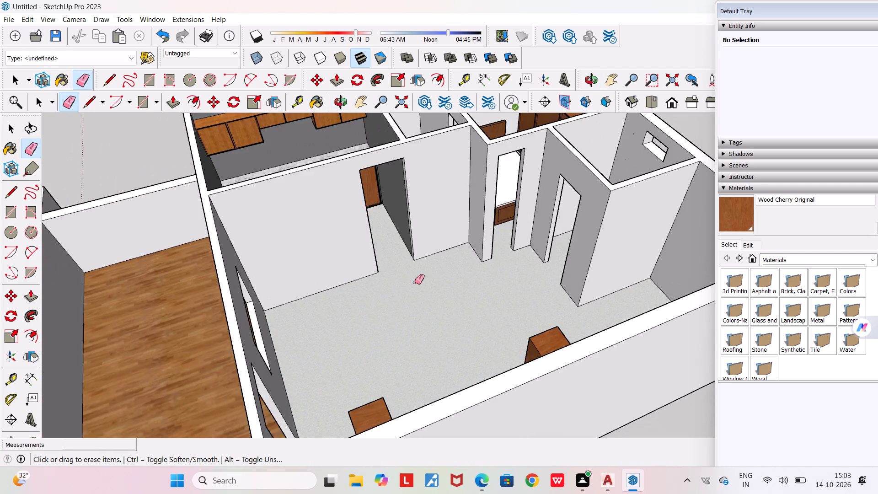
scroll(414, 281, down, 4)
scroll(514, 222, up, 4)
middle_drag(510, 281, 593, 374)
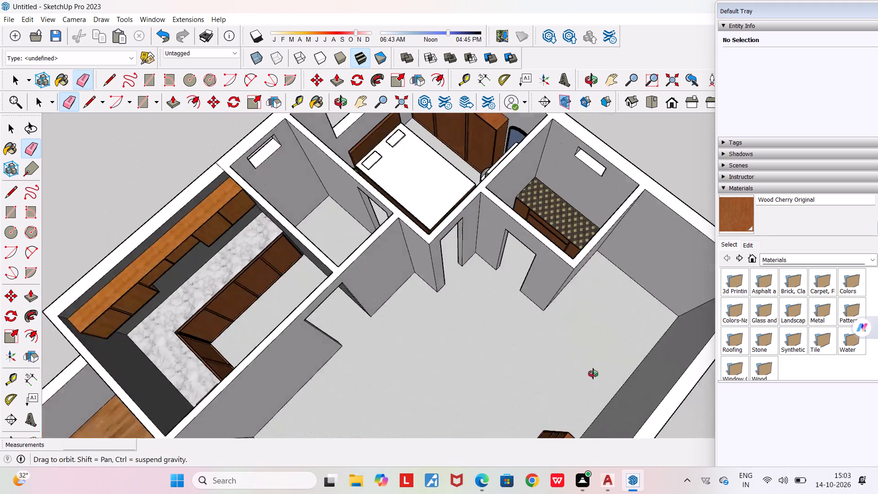
middle_drag(593, 374, 672, 337)
scroll(672, 337, down, 4)
middle_drag(630, 297, 252, 233)
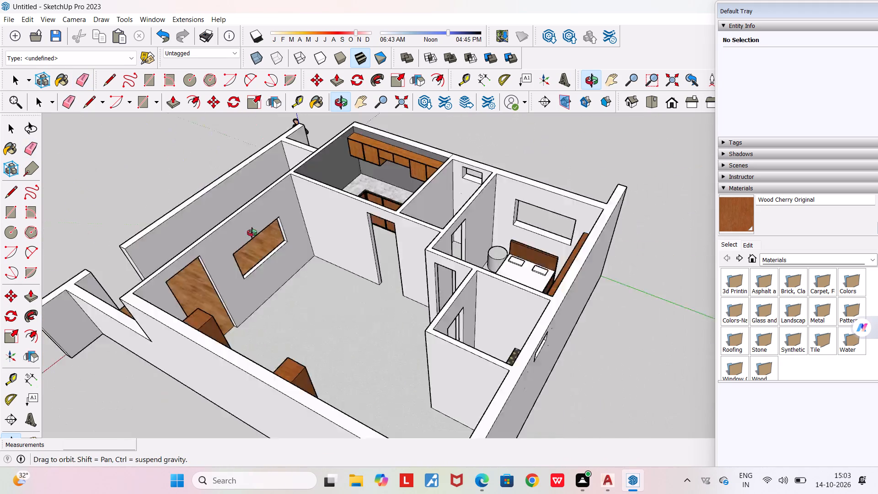
middle_drag(252, 233, 107, 195)
scroll(107, 195, down, 3)
middle_drag(377, 350, 629, 322)
scroll(380, 348, down, 1)
scroll(629, 322, down, 4)
scroll(587, 333, down, 5)
middle_drag(452, 360, 682, 392)
scroll(682, 392, down, 1)
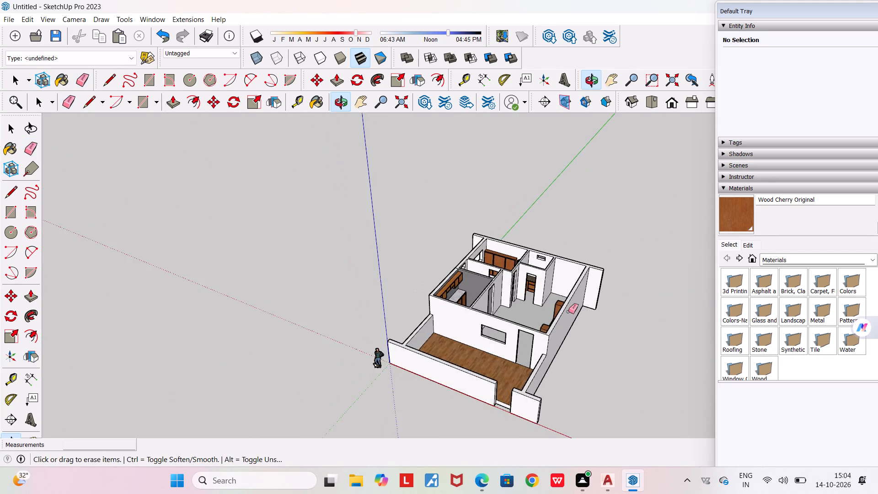
scroll(528, 263, up, 5)
middle_drag(435, 416, 598, 449)
scroll(574, 226, up, 4)
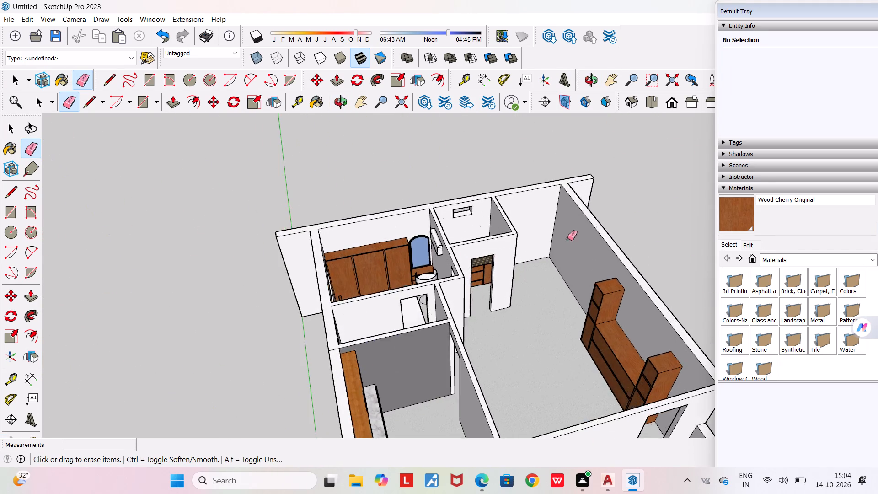
scroll(567, 238, up, 5)
scroll(552, 275, up, 3)
middle_drag(530, 306, 447, 310)
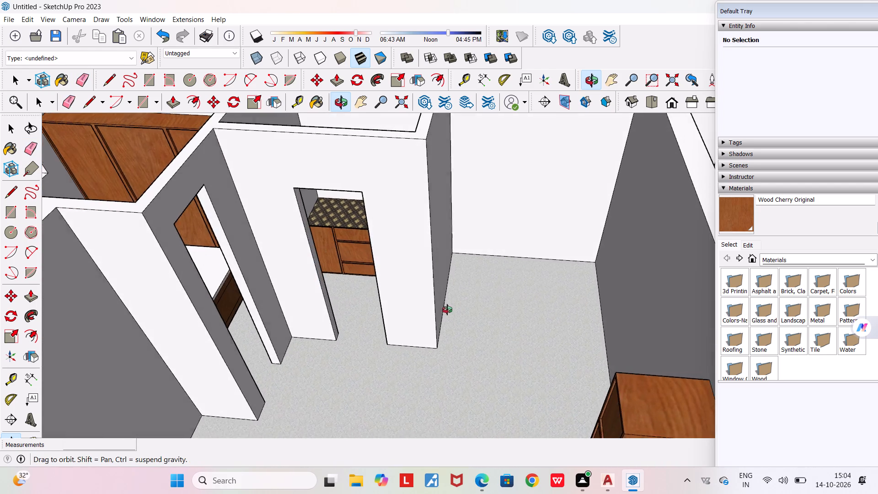
middle_drag(447, 310, 447, 310)
scroll(447, 310, down, 3)
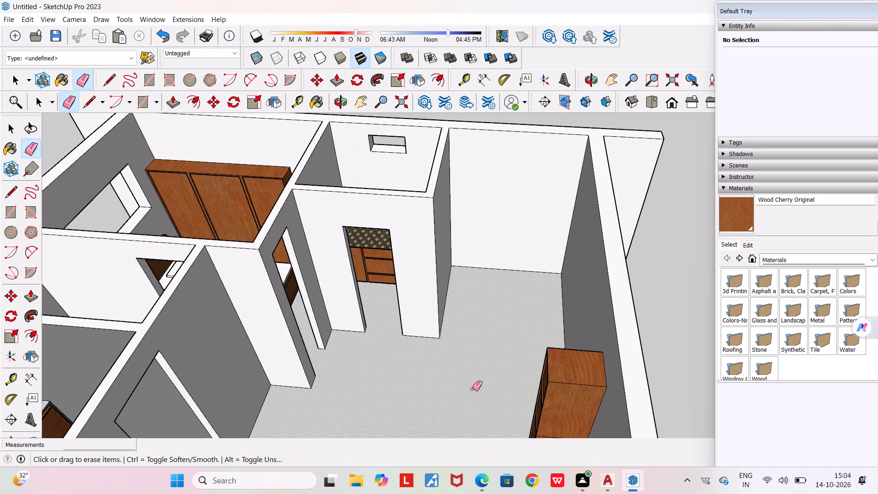
scroll(472, 389, down, 6)
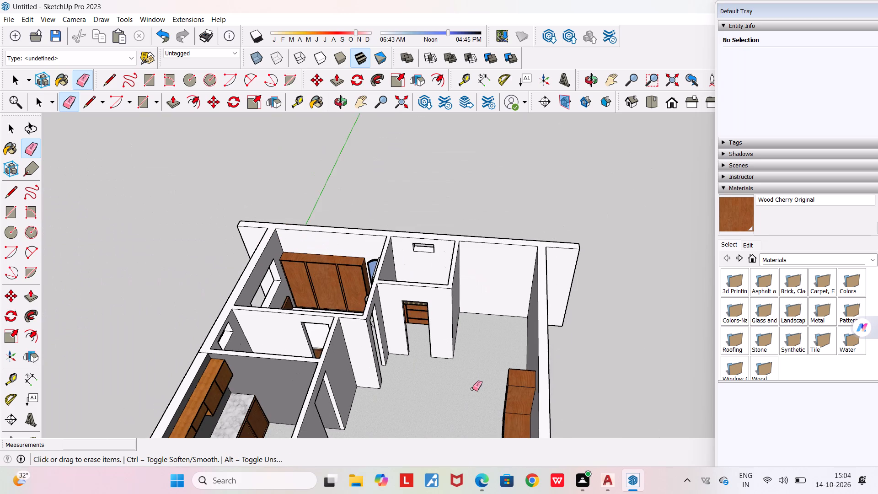
Examine the whole house from above and outside, including the side wall, front boundary wall and entrance opening.
key(space)
scroll(472, 389, down, 4)
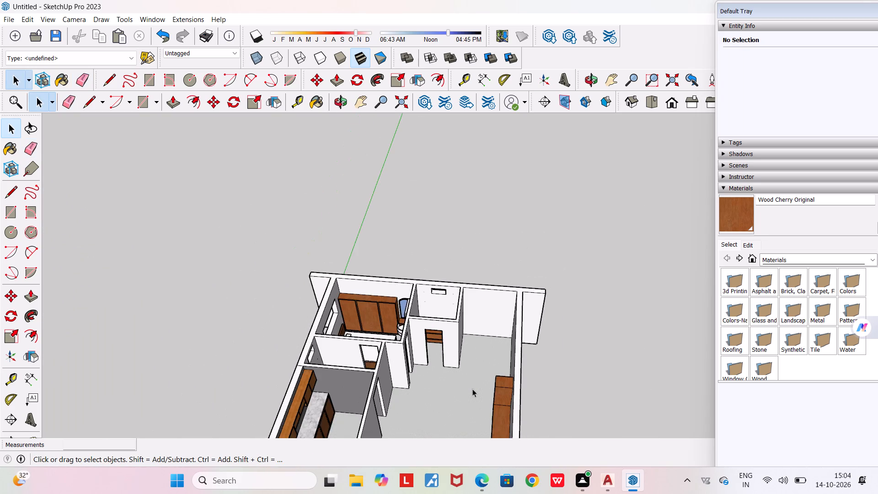
middle_drag(472, 389, 323, 450)
scroll(313, 442, down, 1)
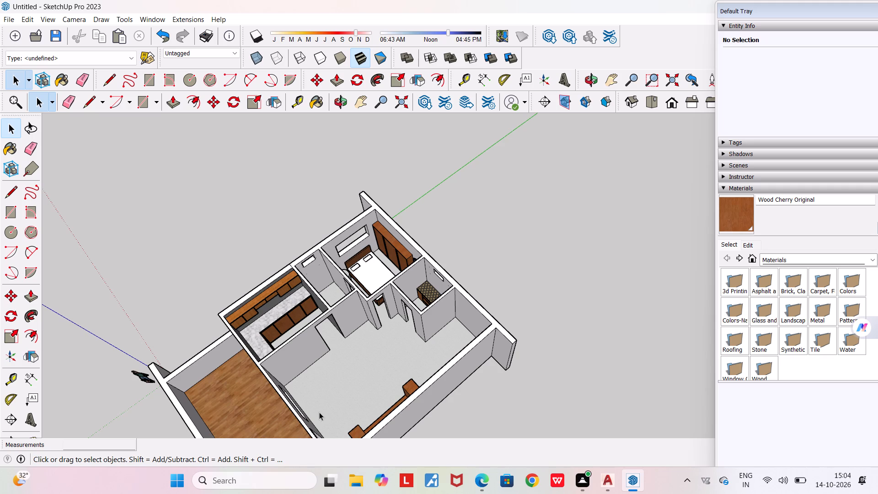
scroll(319, 412, up, 4)
middle_drag(312, 397, 252, 305)
scroll(252, 305, down, 1)
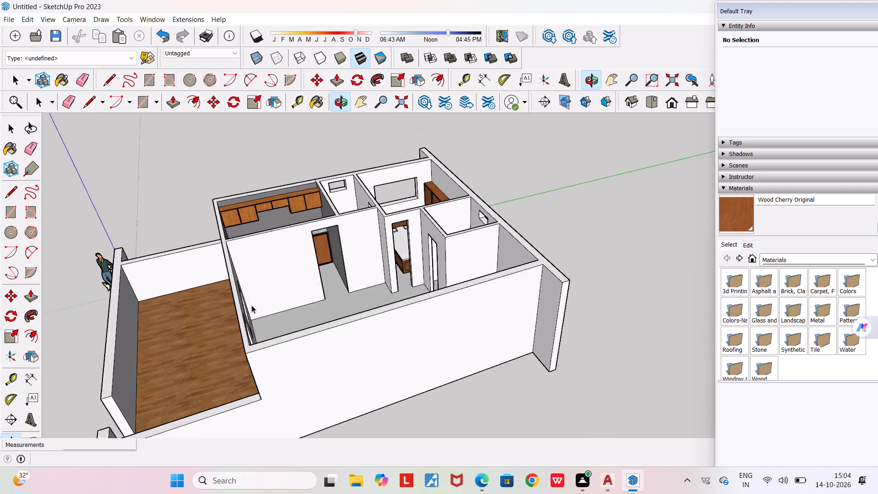
scroll(252, 305, down, 2)
middle_drag(212, 350, 196, 283)
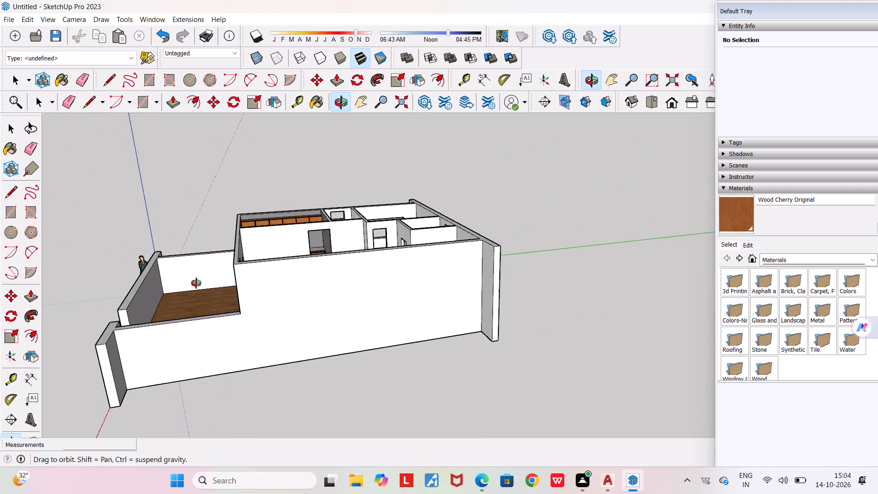
middle_drag(196, 283, 419, 229)
scroll(419, 229, down, 4)
middle_drag(411, 305, 464, 376)
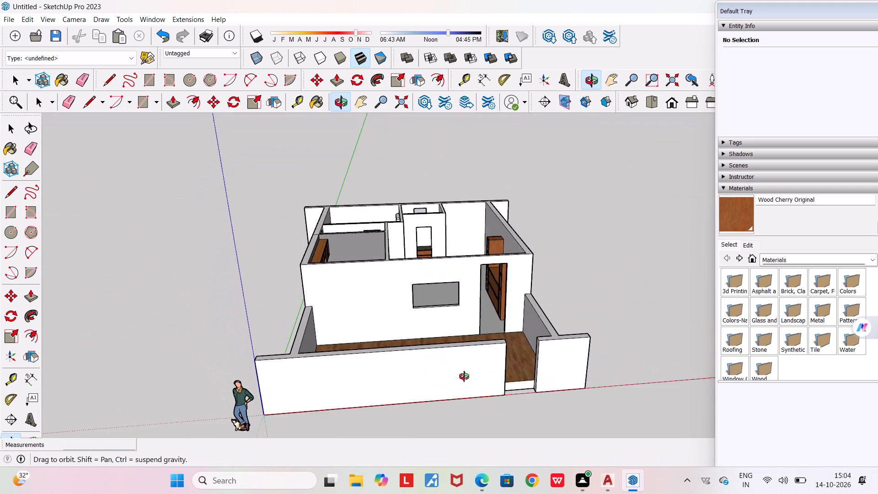
middle_drag(464, 376, 455, 412)
scroll(456, 405, down, 4)
scroll(487, 422, up, 10)
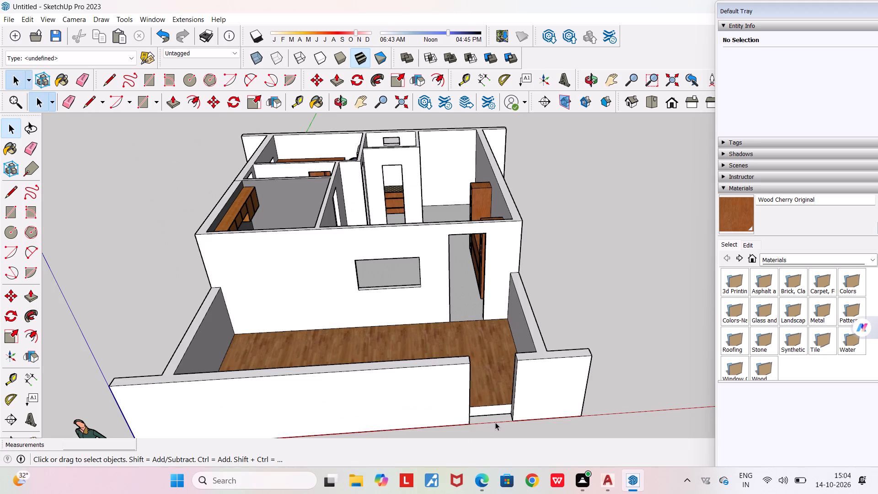
scroll(495, 422, up, 2)
middle_drag(482, 434, 337, 463)
scroll(264, 381, down, 10)
middle_drag(237, 332, 249, 410)
scroll(249, 410, down, 1)
scroll(262, 354, down, 5)
middle_drag(264, 354, 339, 156)
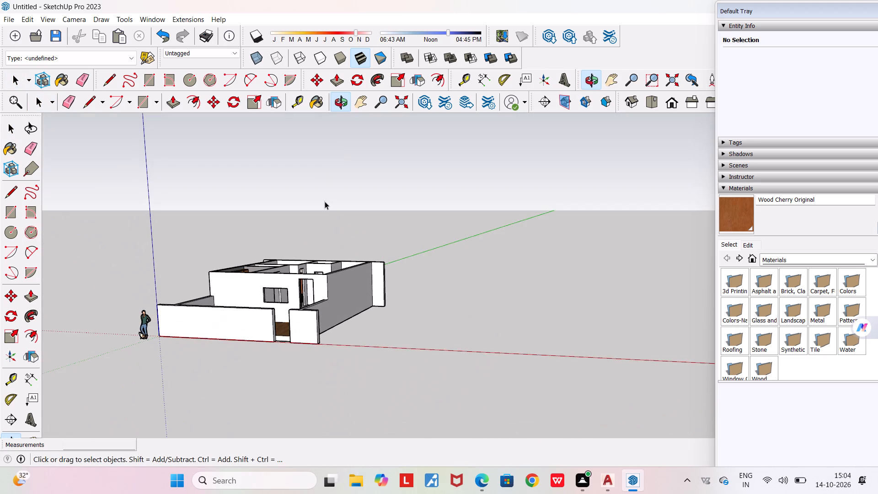
scroll(280, 359, up, 9)
middle_drag(278, 345, 217, 375)
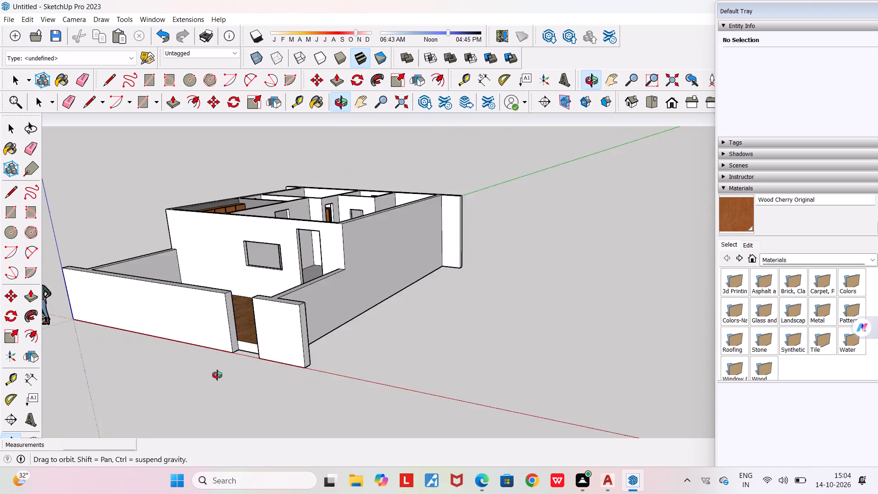
middle_drag(217, 375, 161, 467)
scroll(161, 467, down, 2)
scroll(223, 335, up, 3)
middle_drag(220, 395, 220, 441)
scroll(219, 441, up, 3)
middle_drag(229, 405, 365, 281)
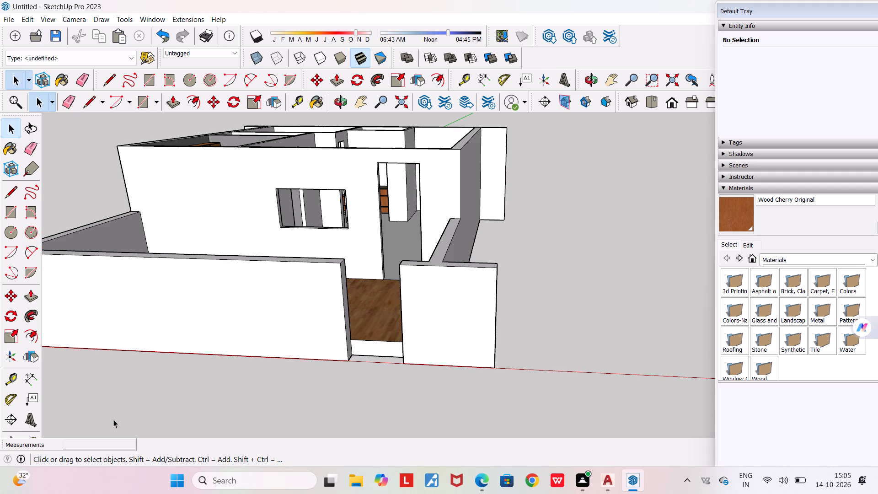
Examine the window and door openings in the front wall facing the wood-floored veranda.
scroll(303, 196, up, 6)
middle_drag(254, 274, 252, 313)
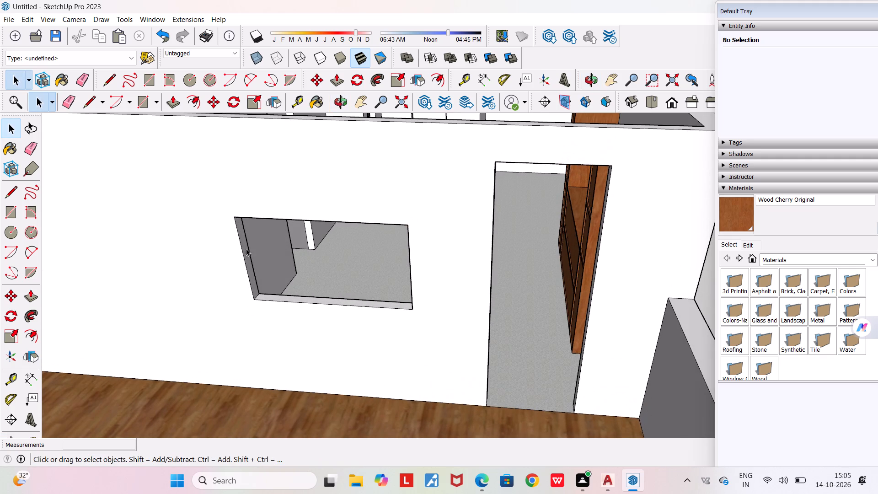
scroll(240, 211, up, 4)
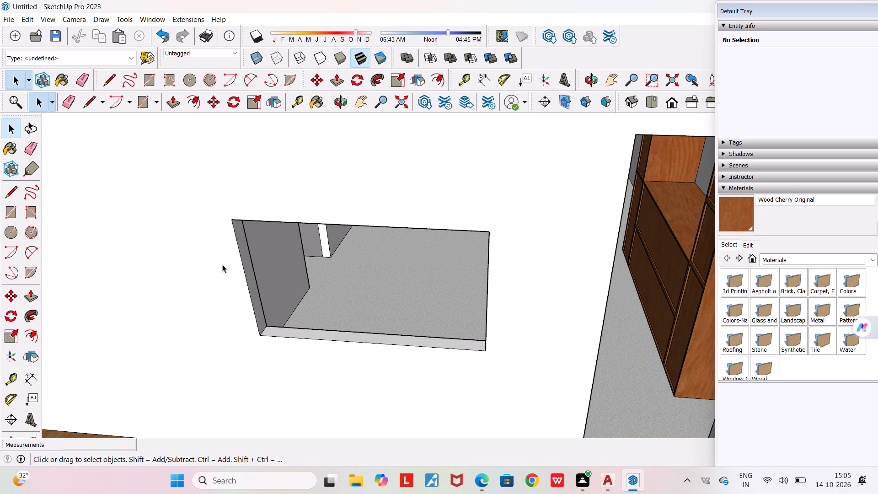
scroll(222, 264, down, 3)
middle_drag(323, 329, 151, 276)
scroll(151, 276, down, 2)
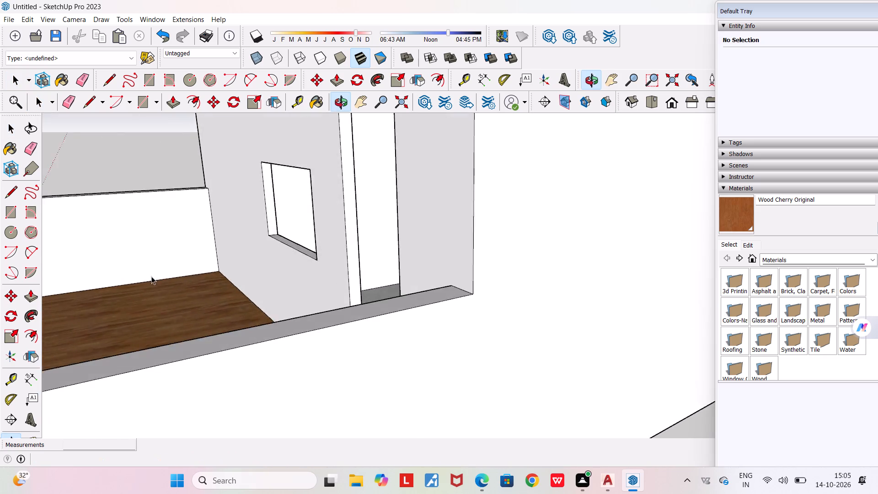
scroll(151, 276, down, 3)
middle_drag(234, 305, 388, 298)
scroll(388, 298, down, 4)
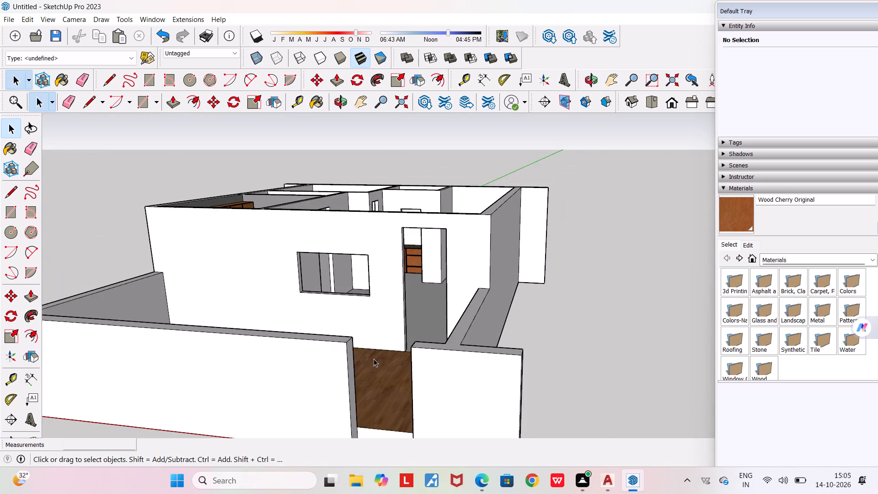
Review the interior layout of the living area, kitchen, bedroom and small rooms from all around the house.
middle_drag(374, 359, 99, 394)
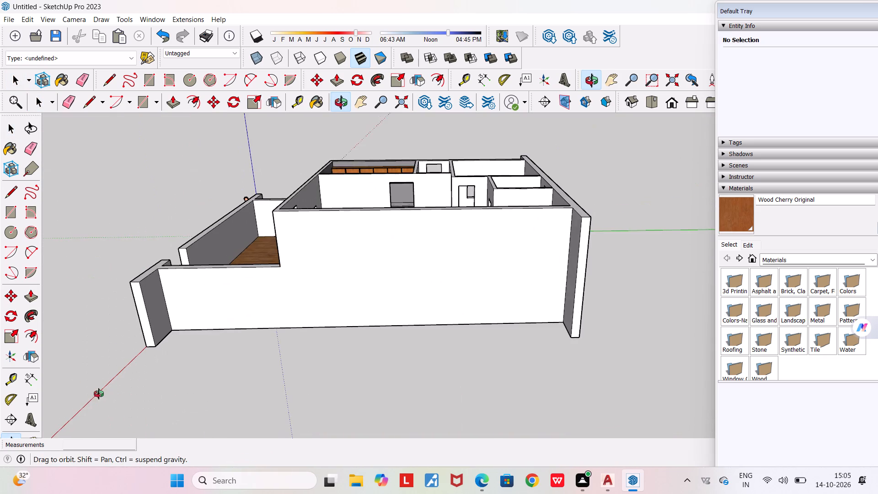
middle_drag(99, 394, 97, 393)
scroll(97, 393, down, 3)
middle_drag(185, 333, 190, 436)
scroll(306, 318, up, 3)
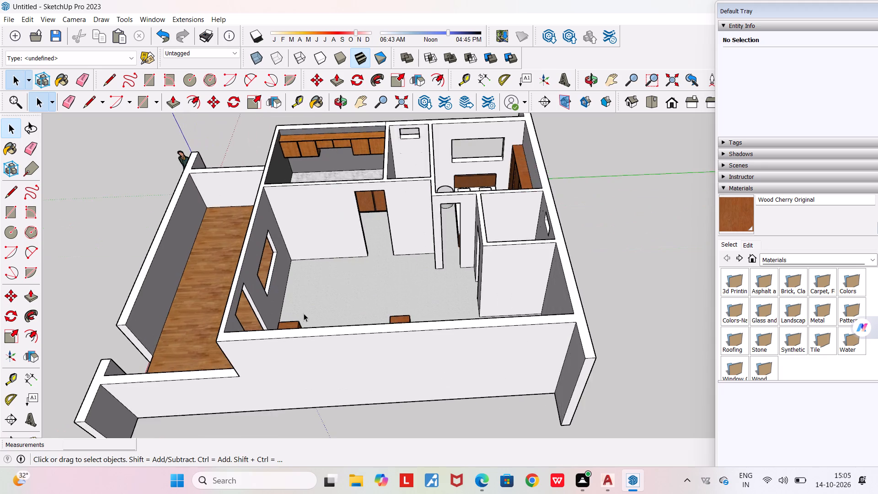
middle_drag(304, 313, 109, 357)
middle_drag(371, 254, 69, 284)
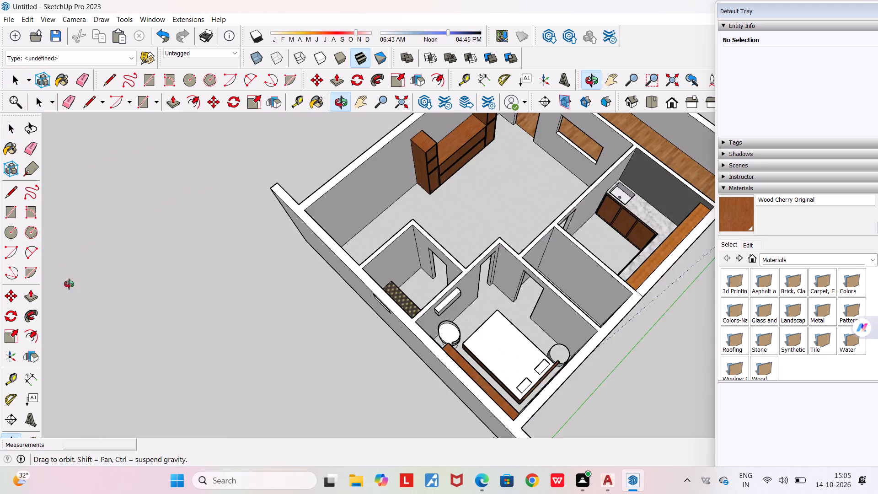
middle_drag(69, 284, 66, 283)
middle_drag(436, 303, 97, 231)
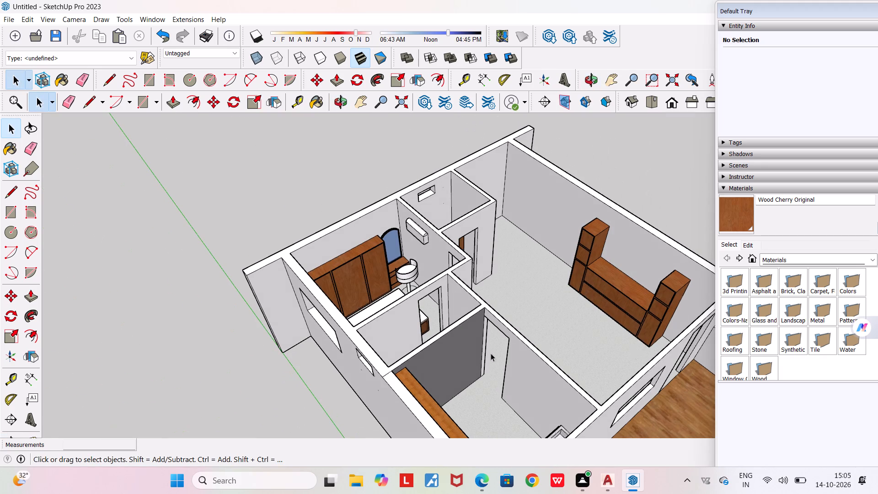
middle_drag(323, 305, 681, 316)
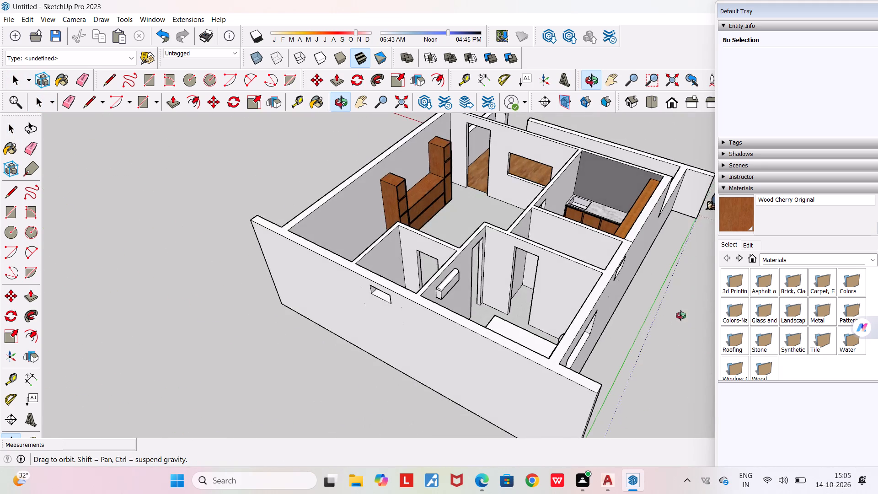
middle_drag(681, 316, 186, 230)
middle_drag(444, 299, 263, 301)
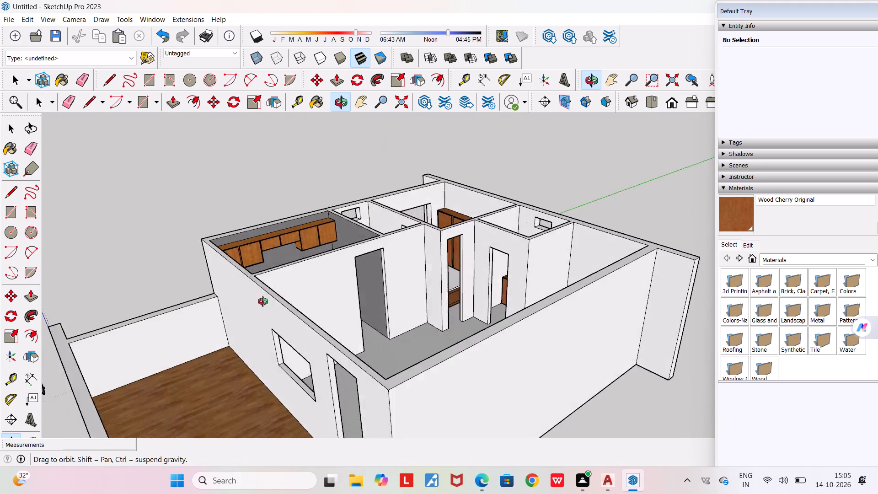
middle_drag(263, 301, 187, 289)
scroll(464, 272, up, 3)
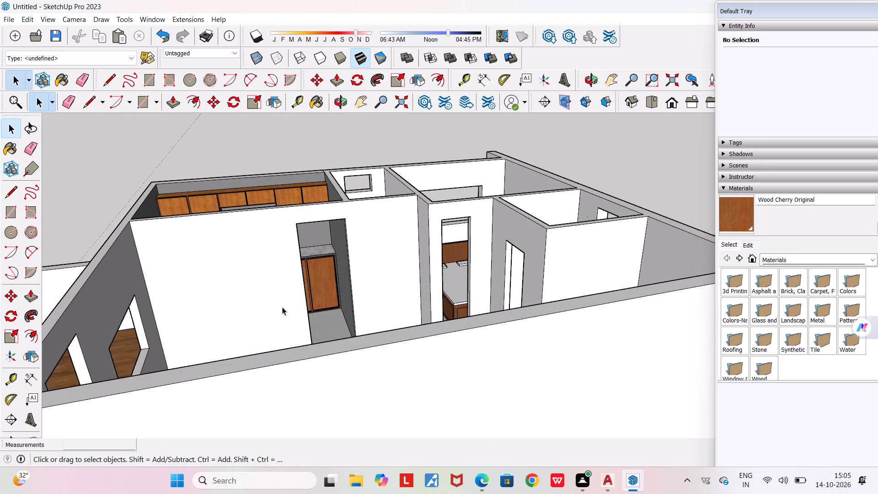
Inspect the kitchen's wall cabinets, marble counter and base units, along with the adjoining partition and outer side wall.
middle_drag(282, 307, 241, 467)
scroll(222, 207, up, 6)
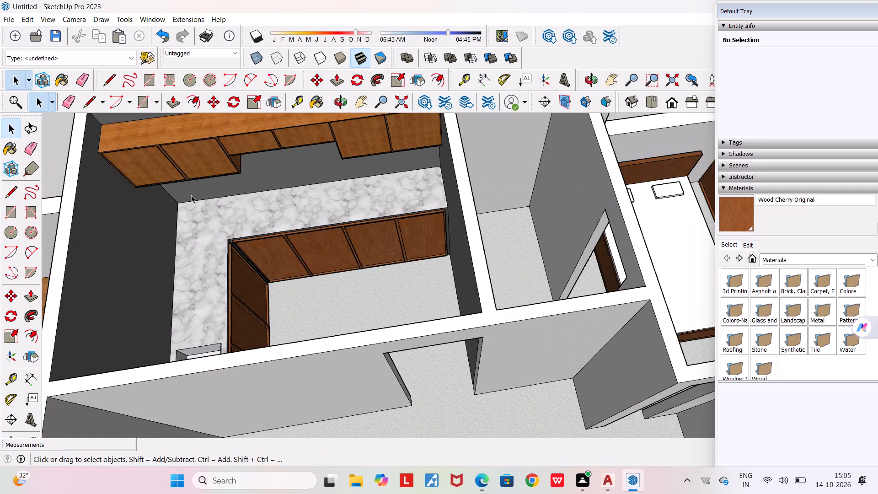
middle_drag(169, 182, 250, 97)
scroll(250, 97, down, 4)
scroll(199, 180, down, 4)
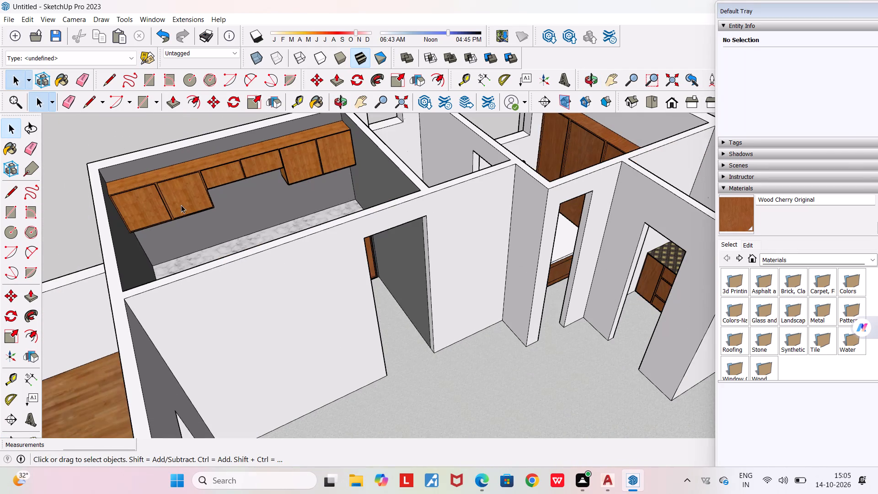
middle_drag(141, 175, 165, 141)
scroll(131, 223, up, 5)
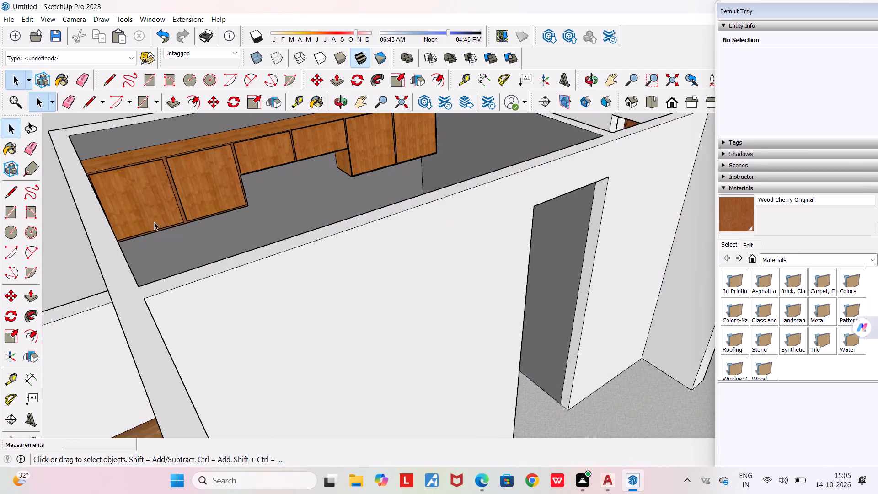
scroll(154, 222, down, 6)
middle_drag(154, 222, 448, 171)
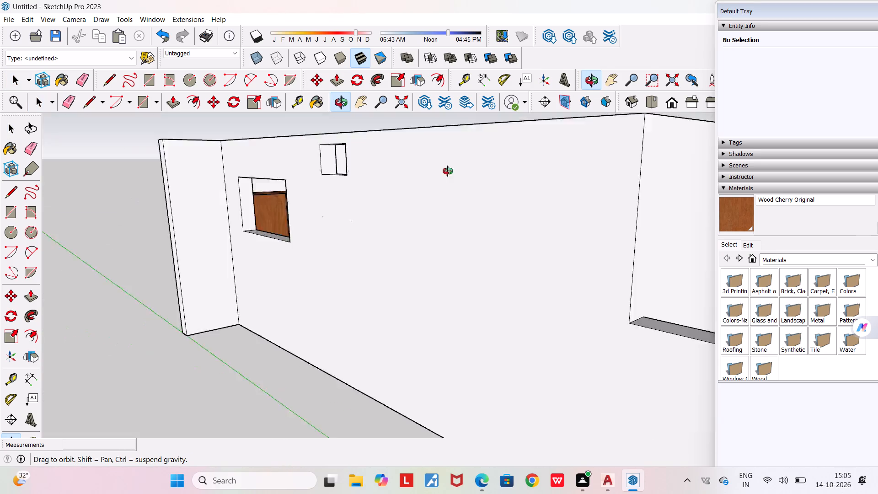
middle_drag(448, 171, 335, 195)
Examine the overall house from above and from the front, including the veranda and boundary walls.
scroll(335, 194, down, 11)
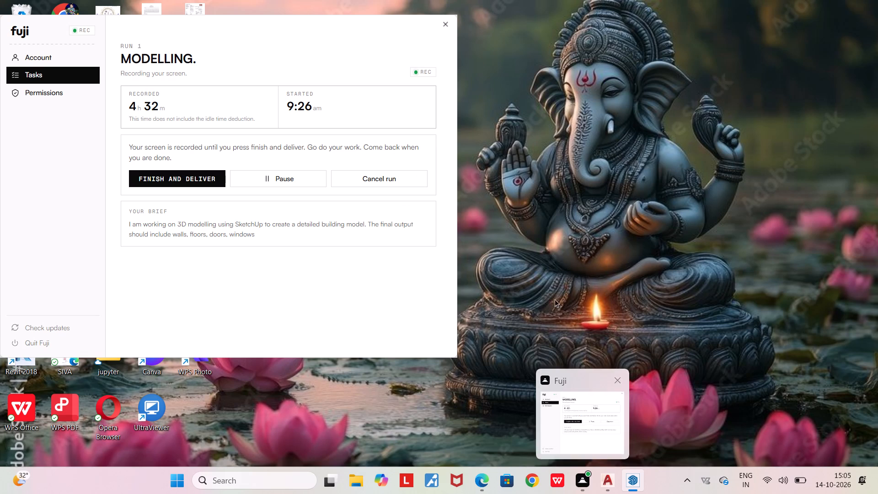
middle_drag(477, 256, 339, 281)
scroll(339, 281, down, 3)
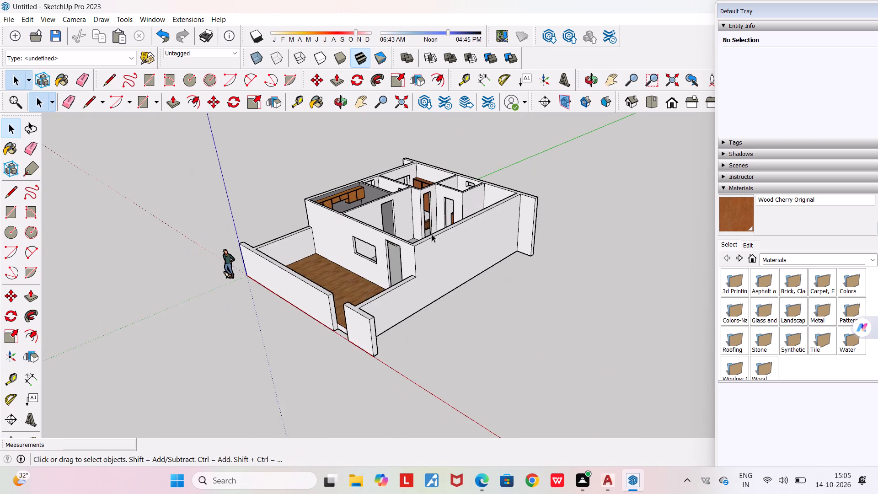
scroll(430, 234, up, 3)
middle_drag(432, 212, 413, 286)
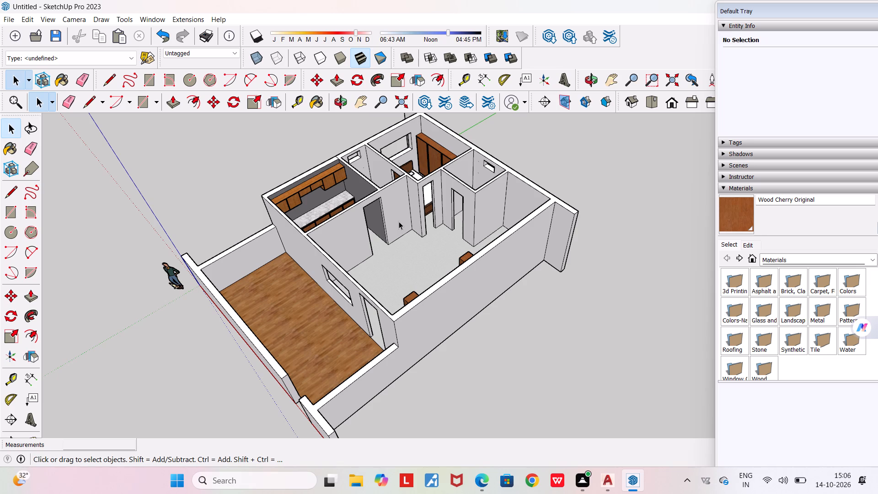
scroll(399, 221, down, 9)
scroll(408, 172, up, 3)
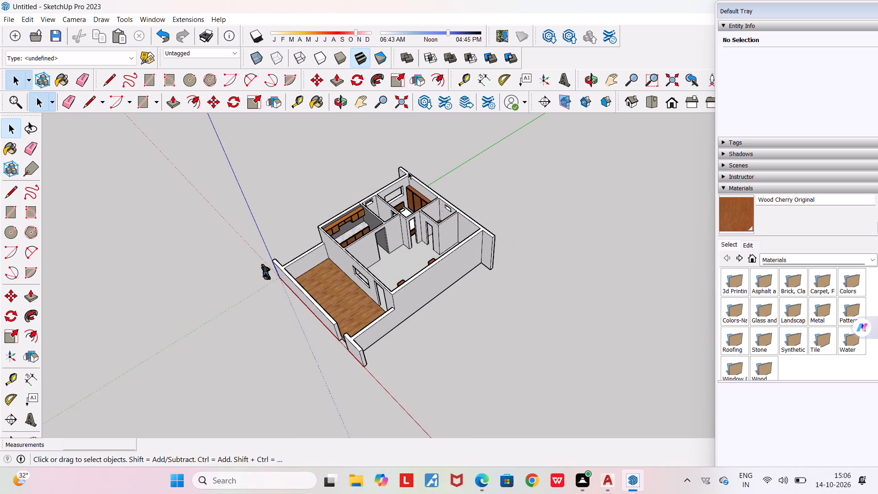
scroll(408, 172, up, 4)
scroll(408, 172, down, 4)
middle_drag(408, 172, 358, 178)
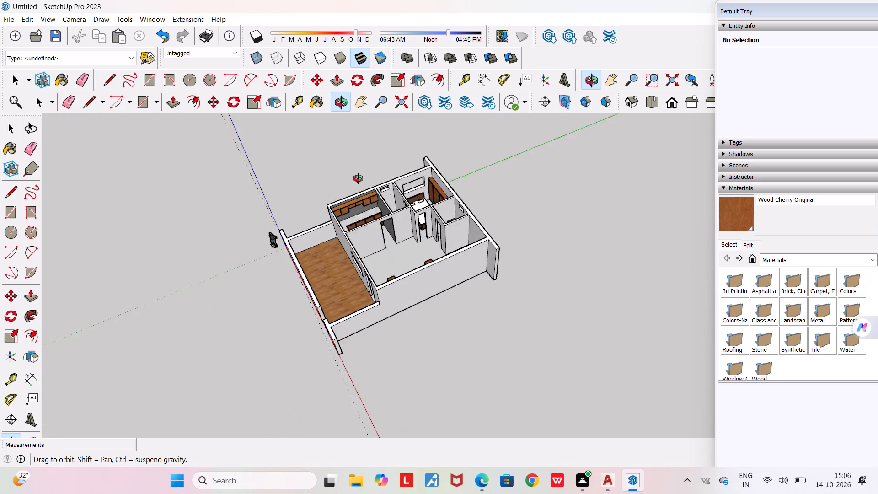
middle_drag(358, 178, 364, 154)
scroll(364, 154, down, 9)
middle_drag(306, 270, 647, 182)
scroll(439, 229, up, 4)
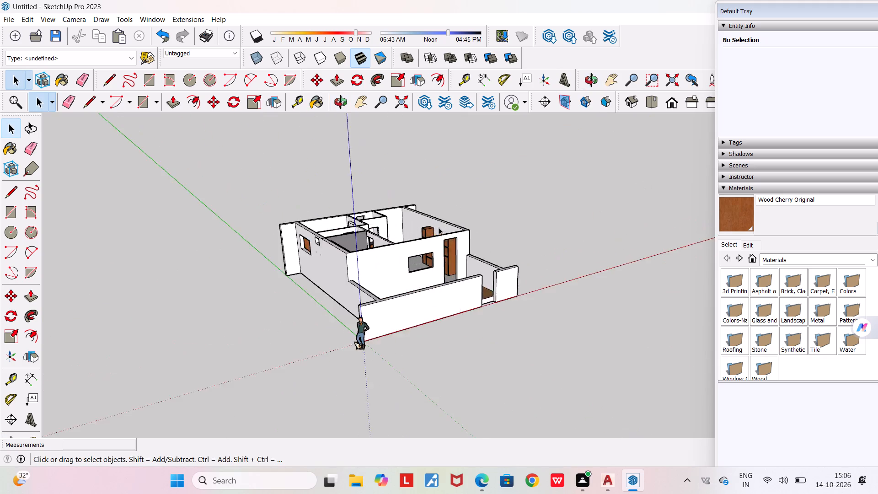
Review the kitchen, bedroom, small rooms and open living area from above the long side wall.
scroll(439, 227, up, 8)
middle_drag(420, 249, 52, 229)
scroll(526, 225, up, 5)
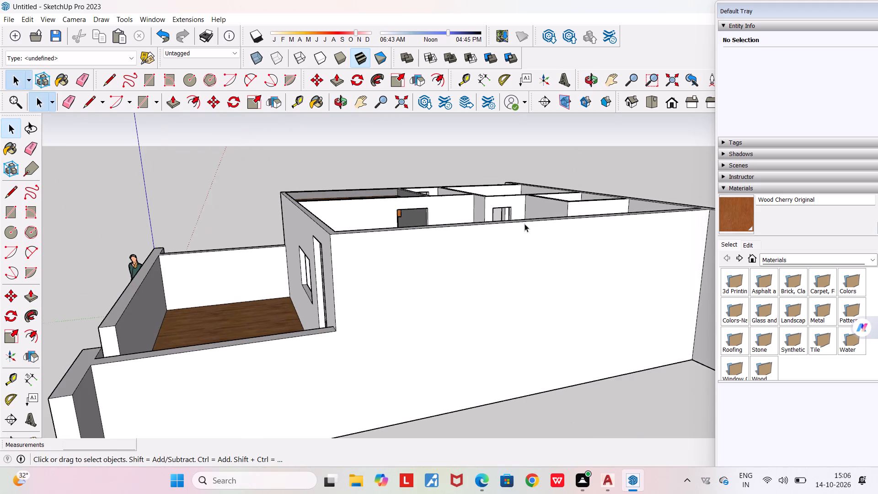
middle_drag(487, 248, 479, 344)
scroll(476, 261, up, 3)
middle_drag(476, 261, 473, 345)
middle_drag(468, 210, 453, 298)
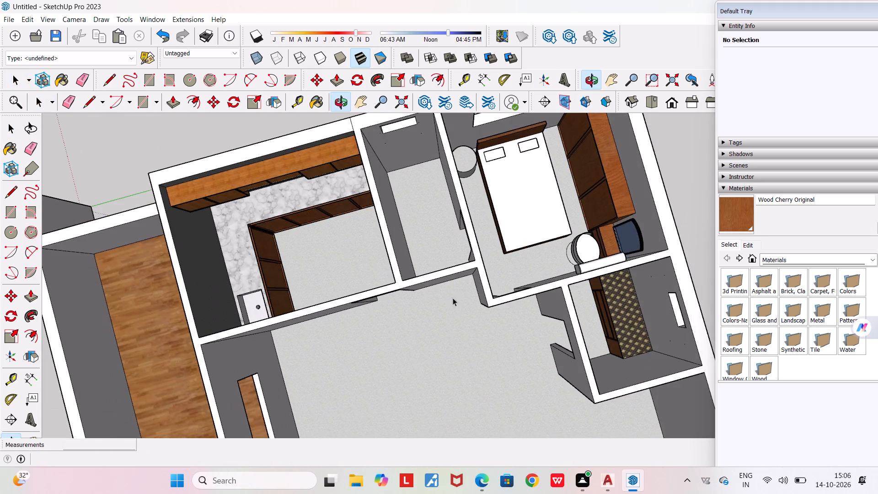
scroll(480, 248, up, 4)
scroll(480, 248, down, 12)
middle_drag(432, 337, 642, 236)
scroll(479, 288, up, 3)
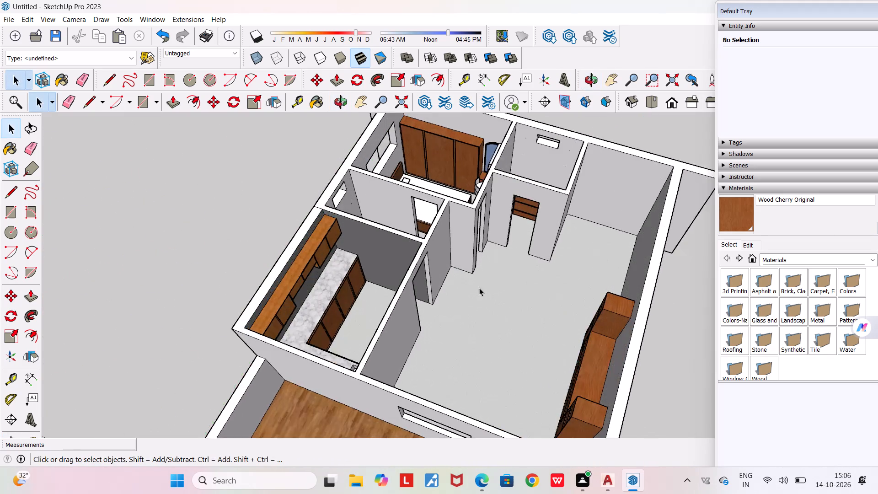
Examine the front boundary wall and entrance opening, and check the full floor layout from above.
middle_drag(457, 307, 337, 187)
scroll(337, 187, down, 10)
middle_drag(344, 359, 561, 325)
scroll(525, 330, up, 7)
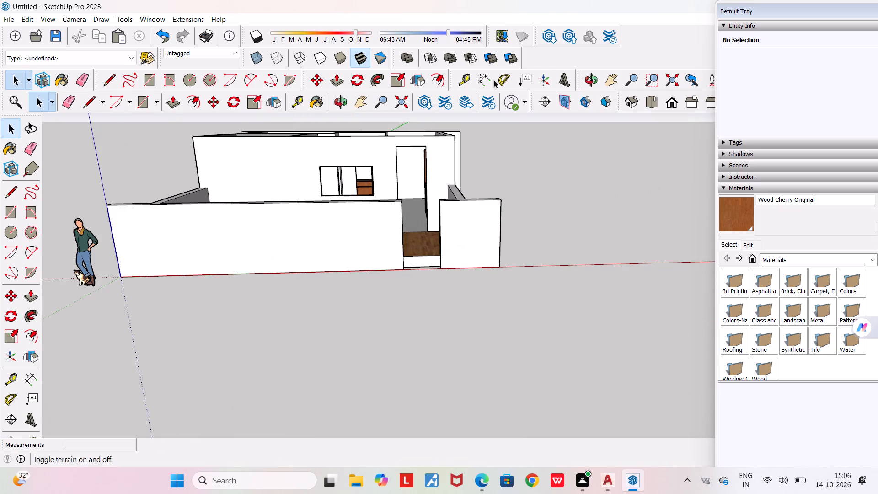
middle_drag(445, 243, 216, 325)
scroll(216, 325, down, 5)
middle_drag(335, 211, 336, 212)
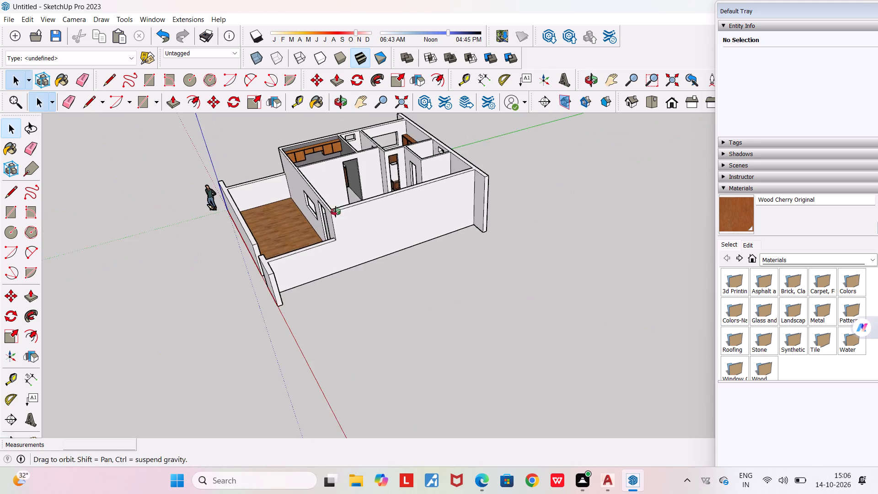
middle_drag(336, 212, 357, 308)
scroll(351, 200, up, 3)
middle_drag(351, 200, 342, 243)
scroll(342, 243, down, 8)
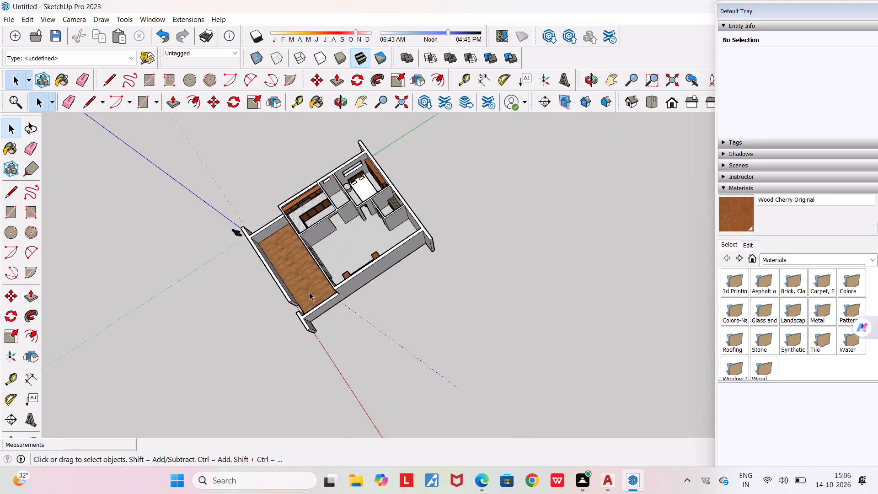
Inspect the front wall's window and door openings and the living-area doorways to the kitchen, bedroom and small rooms.
middle_drag(305, 294, 352, 232)
scroll(352, 232, up, 7)
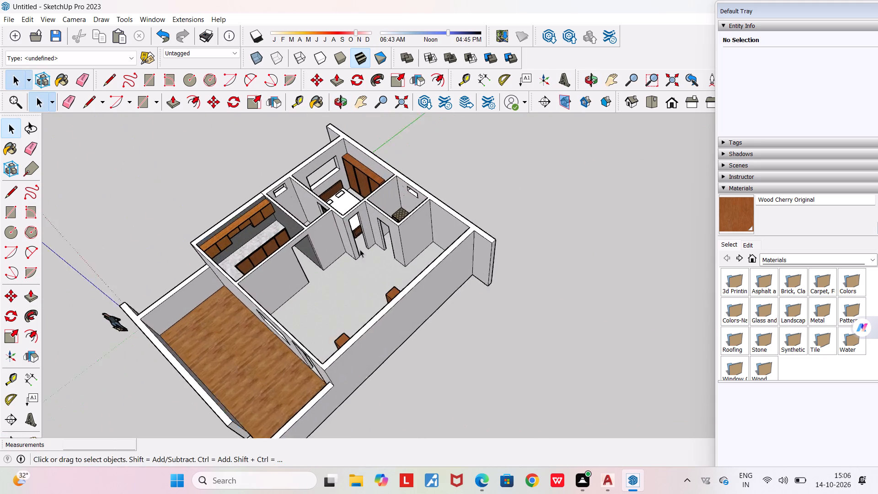
scroll(360, 249, up, 2)
middle_drag(265, 258, 221, 129)
middle_drag(255, 329, 389, 317)
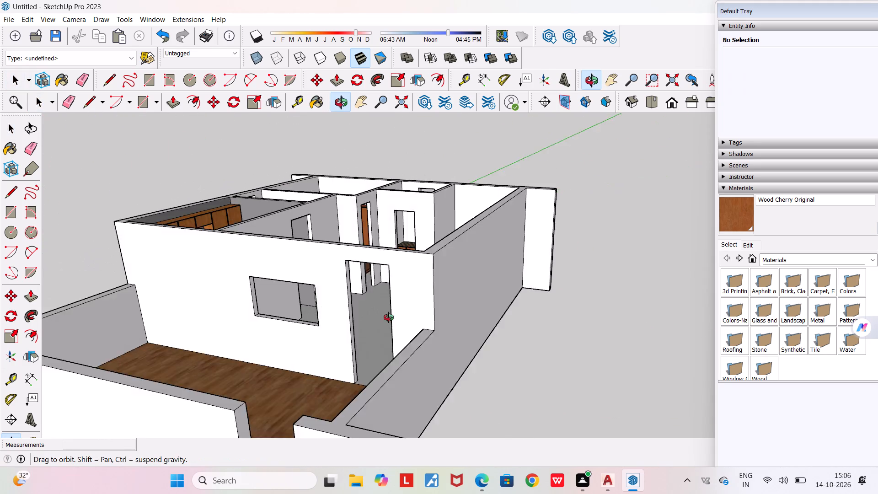
middle_drag(389, 317, 413, 319)
scroll(366, 217, up, 3)
middle_drag(363, 212, 120, 263)
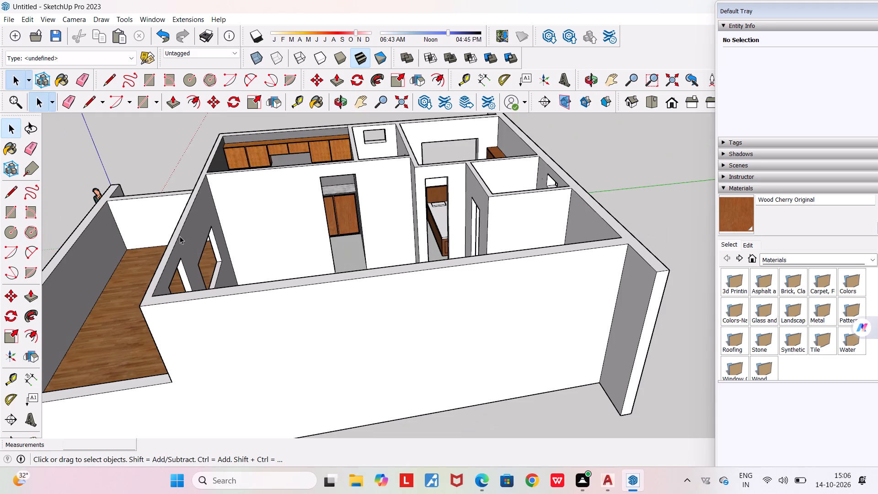
scroll(333, 194, up, 2)
scroll(378, 207, up, 3)
middle_drag(372, 227, 377, 281)
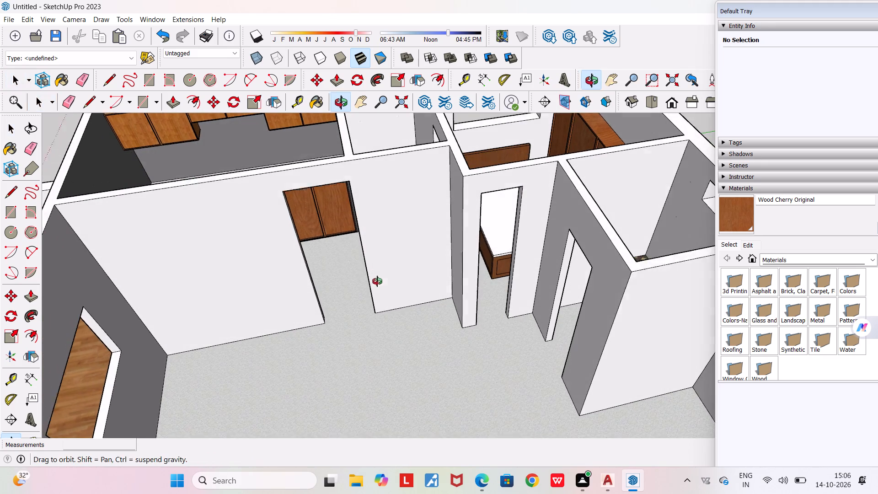
middle_drag(377, 281, 378, 285)
middle_drag(515, 235, 419, 254)
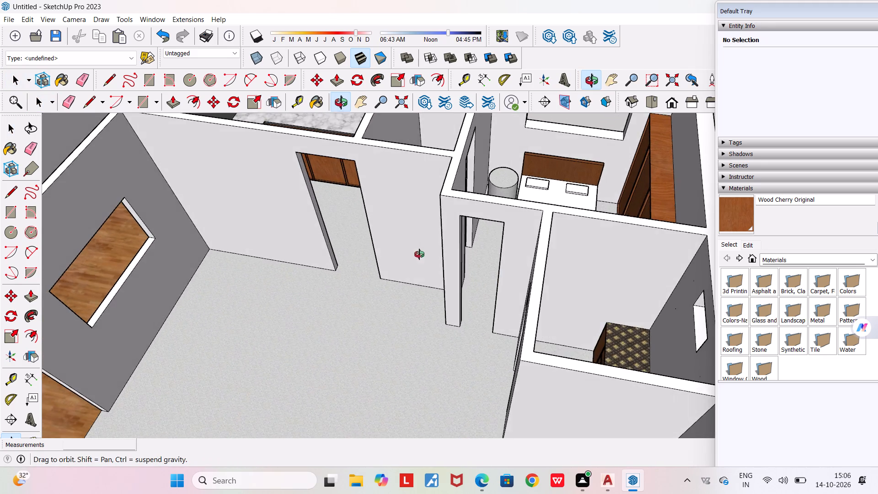
middle_drag(419, 254, 230, 288)
Examine the bedroom, living-area cabinet unit and rear boundary wall from the back of the house.
scroll(230, 288, down, 3)
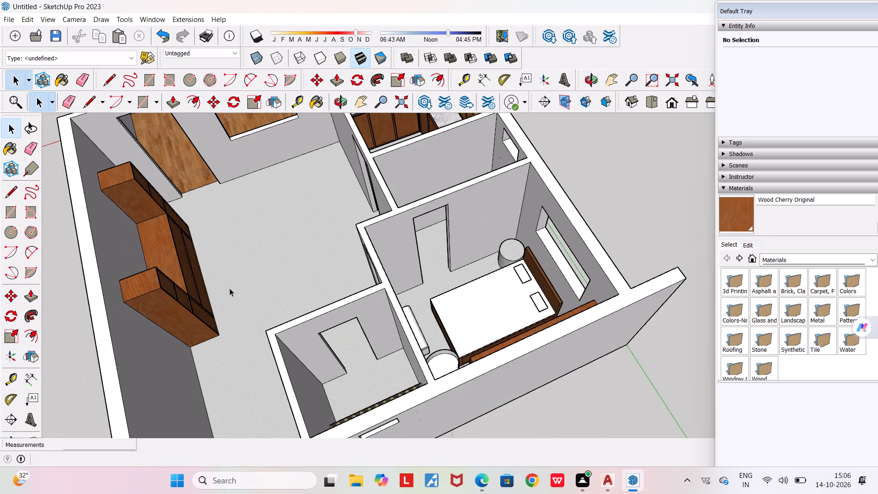
scroll(230, 288, down, 3)
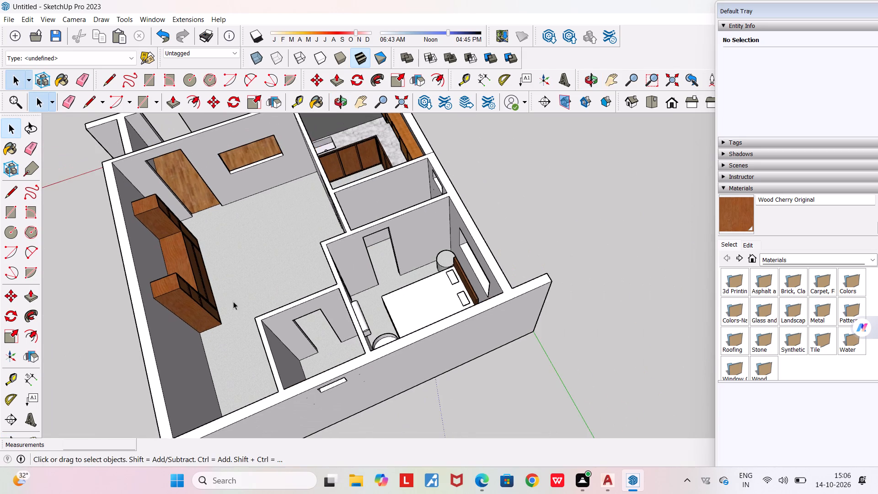
middle_drag(230, 317, 233, 256)
scroll(233, 256, down, 4)
middle_drag(233, 256, 243, 215)
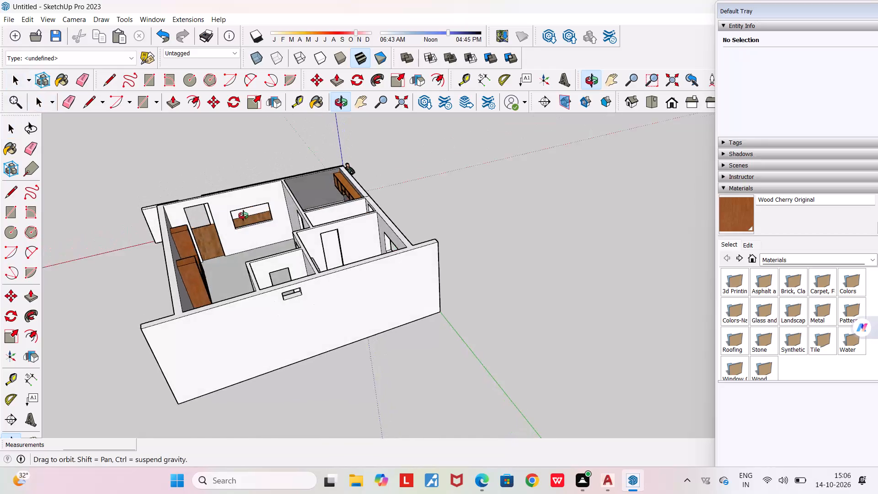
middle_drag(243, 215, 248, 198)
scroll(248, 198, down, 4)
middle_drag(247, 285, 310, 292)
scroll(310, 292, down, 4)
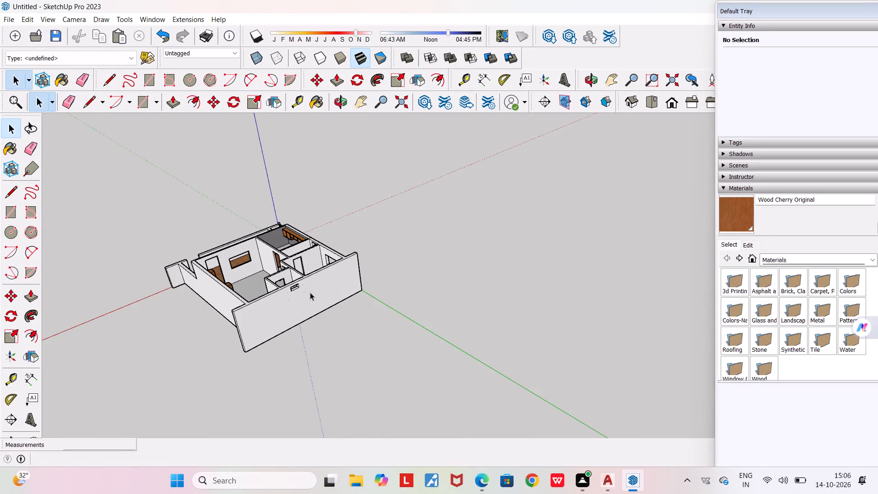
scroll(310, 292, down, 5)
middle_drag(278, 327, 379, 370)
scroll(356, 368, up, 7)
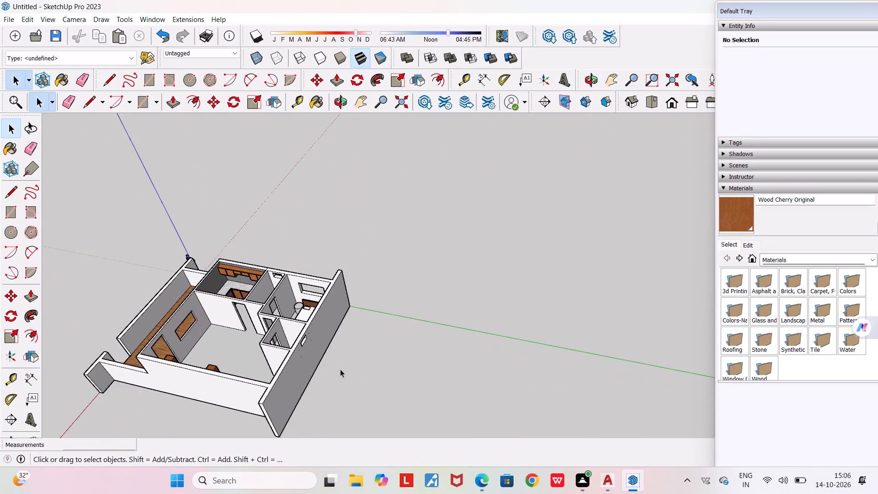
Review the open living area and its surrounding partition walls from the long side of the house.
middle_drag(326, 390, 44, 393)
middle_drag(264, 271, 631, 271)
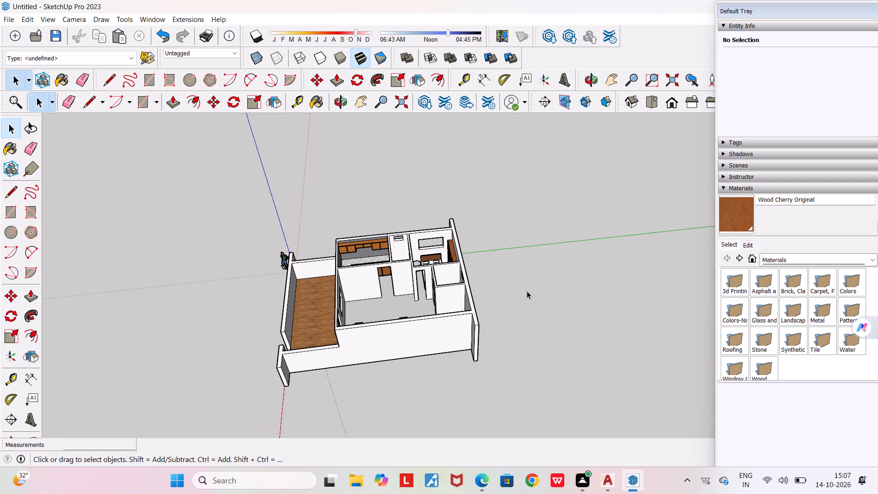
scroll(399, 282, up, 7)
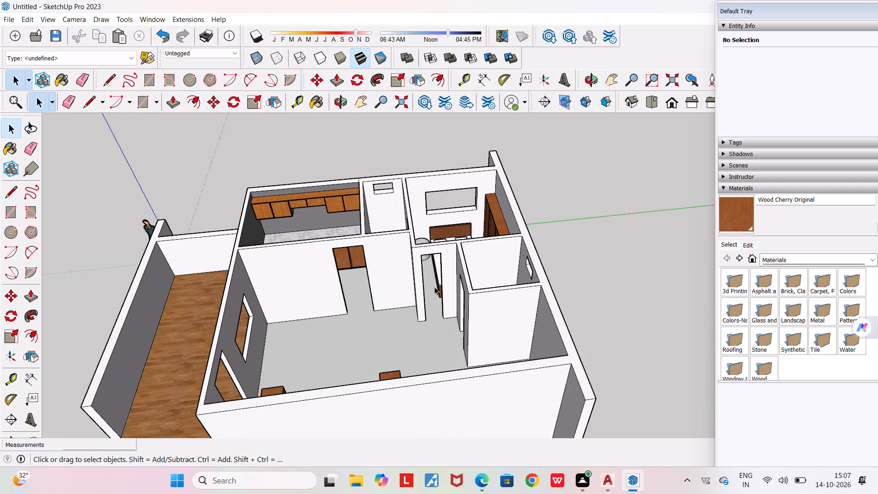
scroll(434, 287, down, 5)
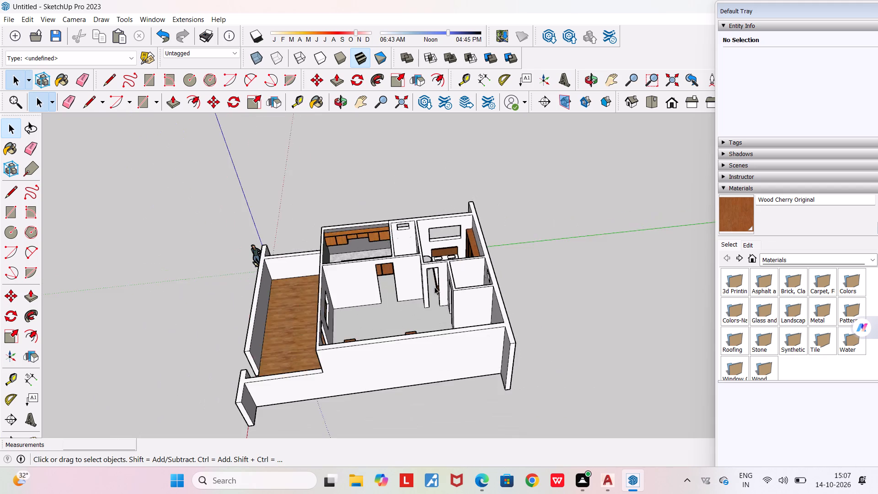
scroll(434, 287, up, 8)
middle_drag(434, 287, 269, 281)
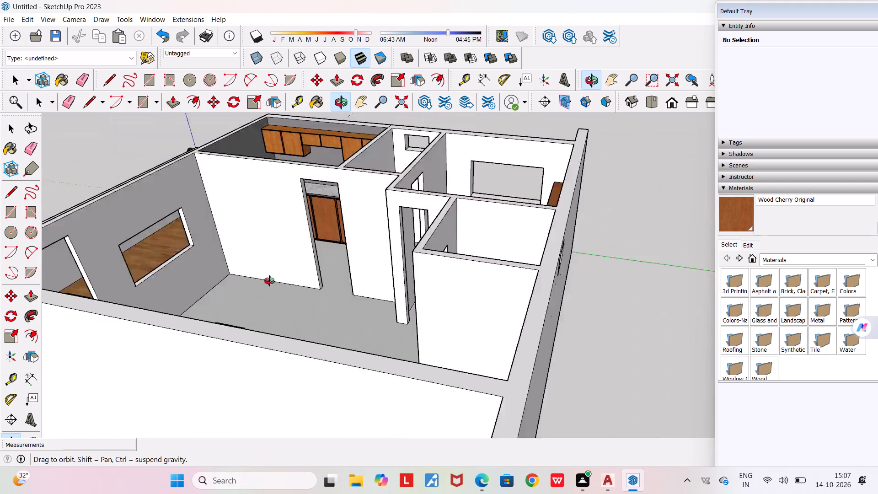
middle_drag(269, 281, 325, 291)
Examine the whole house from the rear, side and front, and check the furnished room layout from overhead.
scroll(325, 291, down, 16)
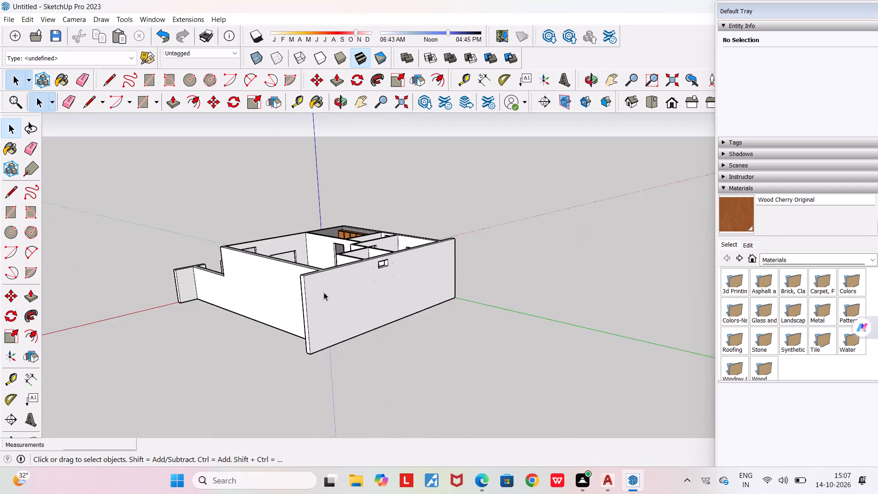
scroll(324, 292, down, 4)
middle_drag(219, 360, 413, 387)
scroll(413, 387, down, 20)
scroll(413, 387, down, 3)
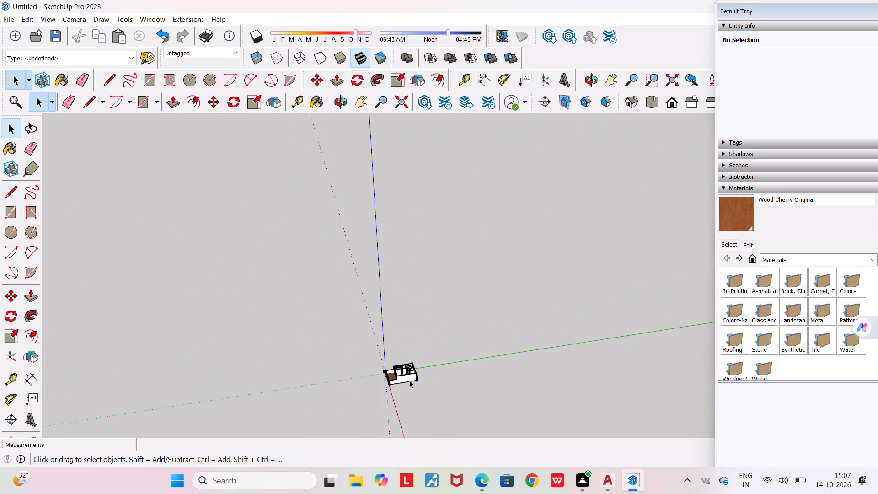
scroll(409, 380, down, 1)
middle_drag(356, 407, 597, 432)
scroll(477, 374, up, 6)
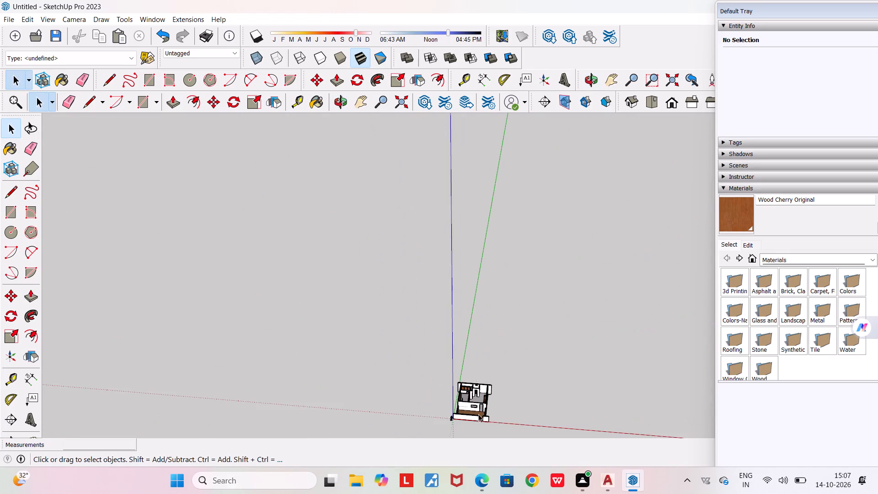
scroll(478, 414, up, 4)
middle_drag(474, 416, 118, 409)
scroll(295, 387, up, 4)
middle_drag(498, 306, 471, 363)
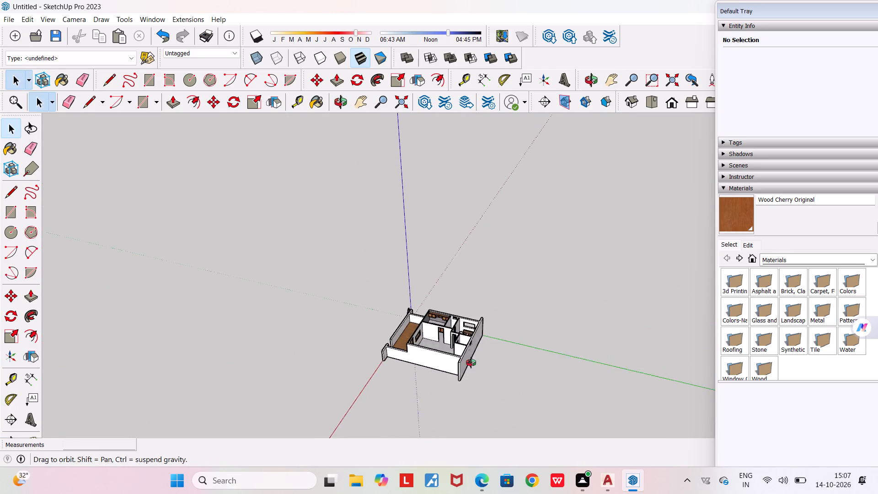
middle_drag(471, 363, 383, 493)
scroll(383, 493, up, 1)
scroll(466, 338, up, 11)
middle_drag(424, 377, 441, 430)
scroll(393, 371, up, 3)
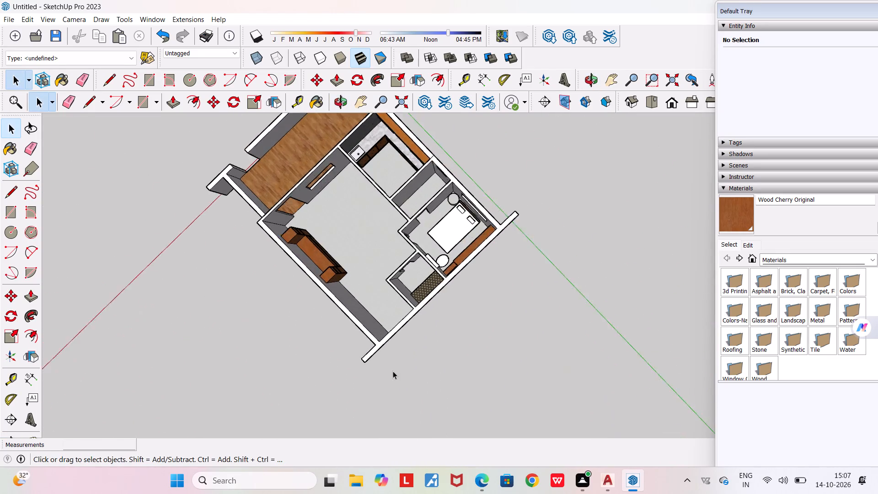
Examine the whole house from the front and the long side wall, including the wood-floored front area.
scroll(393, 371, up, 1)
middle_drag(365, 384, 571, 375)
scroll(569, 364, down, 10)
middle_drag(564, 374, 112, 236)
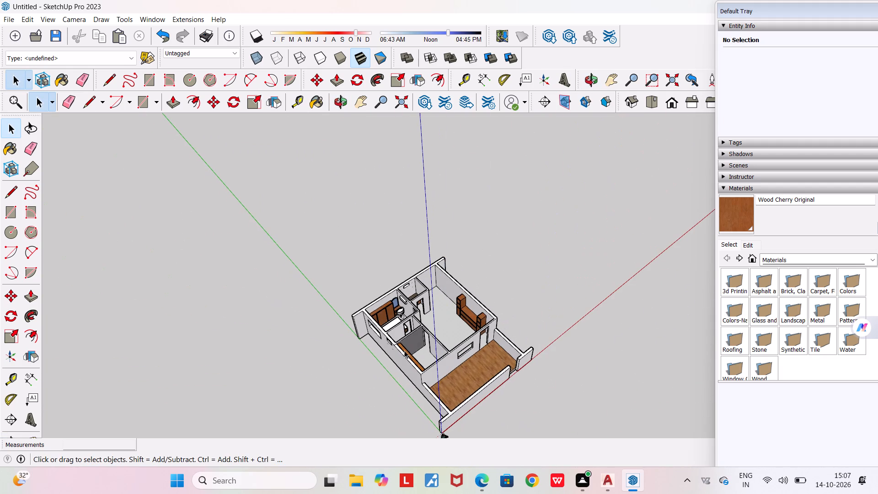
scroll(405, 351, up, 4)
middle_drag(465, 440, 158, 416)
middle_drag(449, 340, 131, 340)
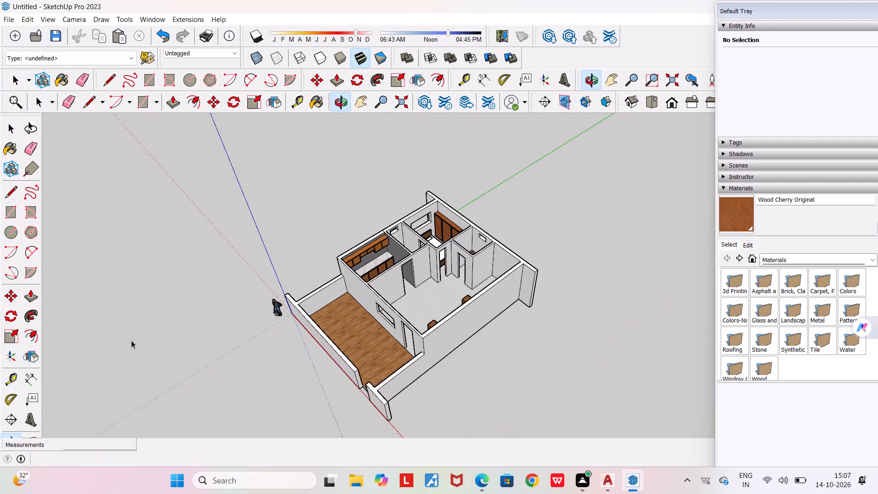
scroll(294, 319, up, 4)
scroll(407, 310, up, 4)
middle_drag(425, 360, 182, 301)
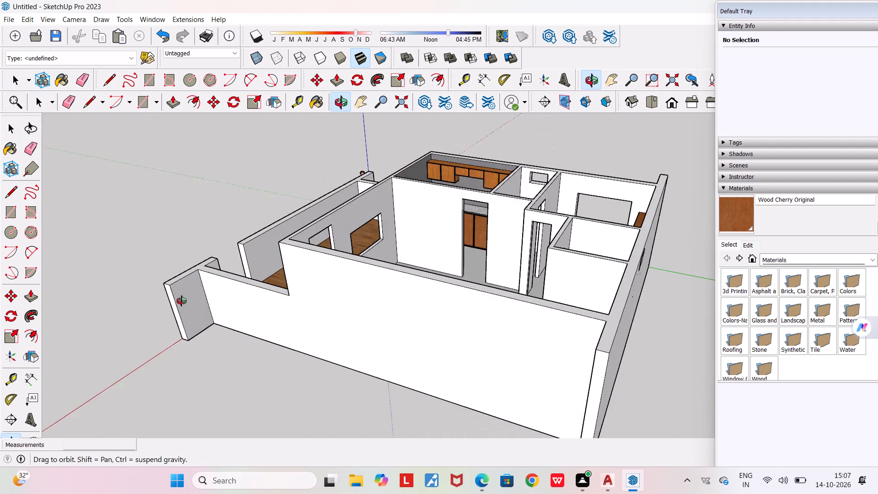
middle_drag(182, 301, 456, 316)
Inspect the kitchen doorway in the living-area partition and the door openings of the neighbouring small rooms up close.
scroll(470, 224, up, 4)
middle_drag(459, 301, 356, 325)
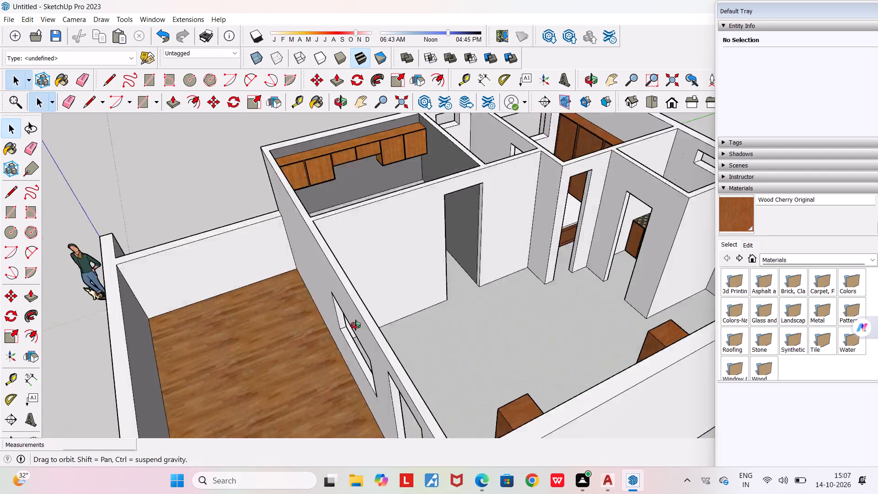
middle_drag(356, 325, 214, 290)
scroll(465, 171, up, 9)
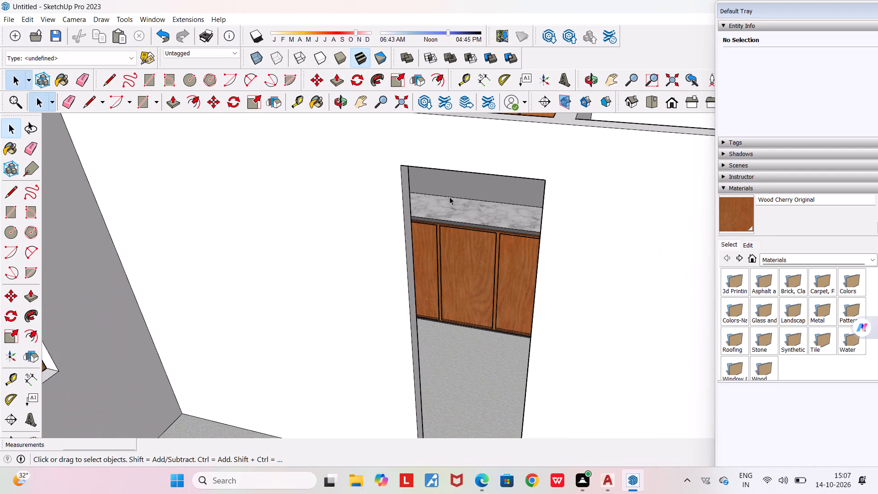
scroll(450, 197, up, 1)
scroll(450, 197, down, 4)
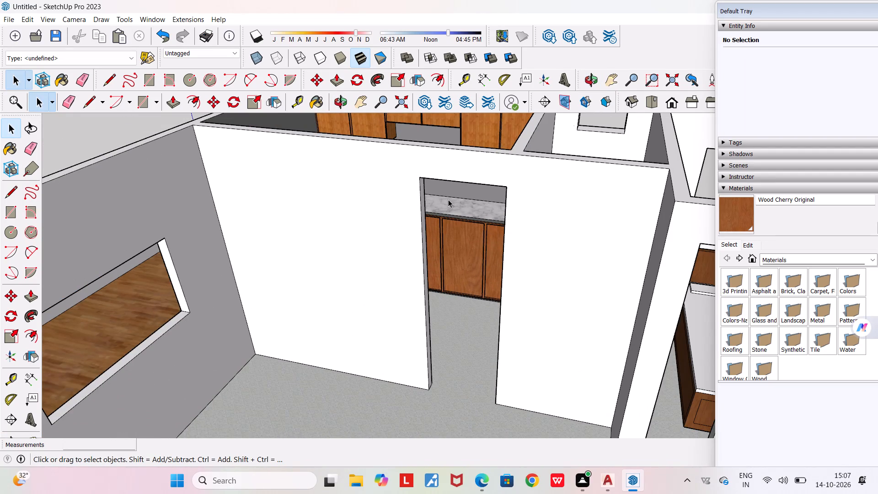
middle_drag(448, 199, 482, 220)
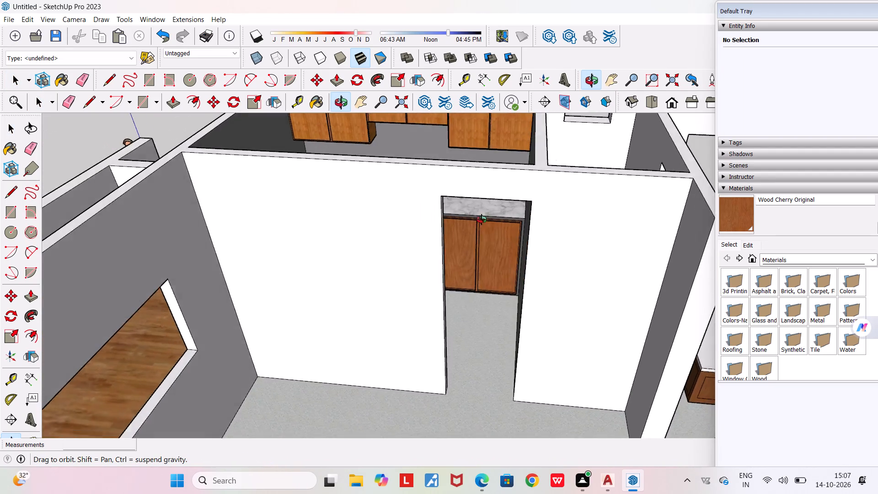
middle_drag(482, 220, 150, 201)
middle_drag(465, 320, 455, 300)
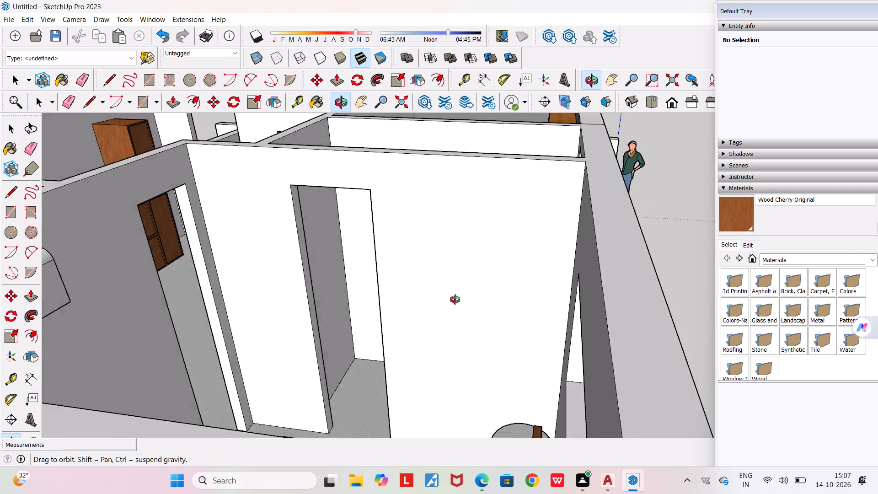
middle_drag(455, 300, 425, 325)
scroll(269, 208, up, 3)
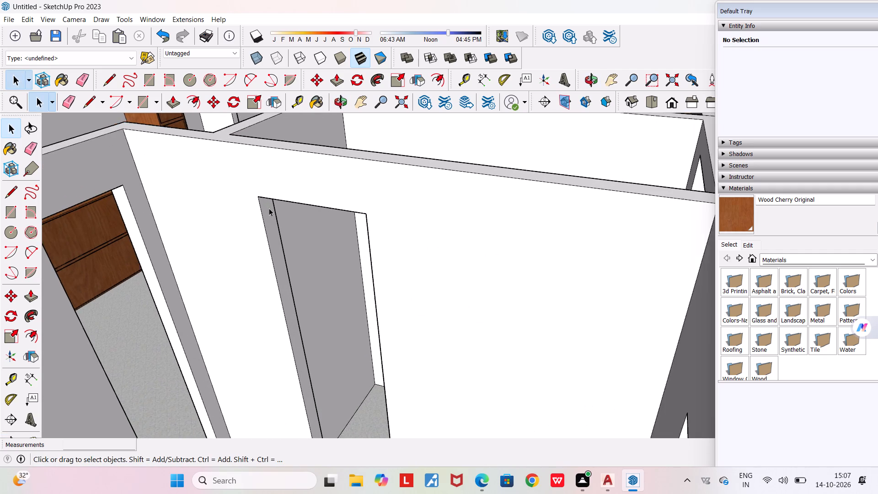
scroll(269, 208, up, 2)
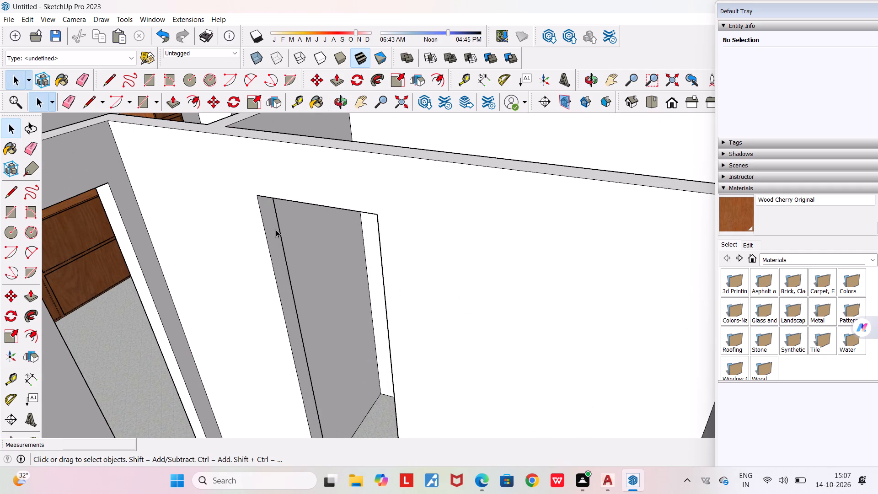
scroll(277, 247, down, 4)
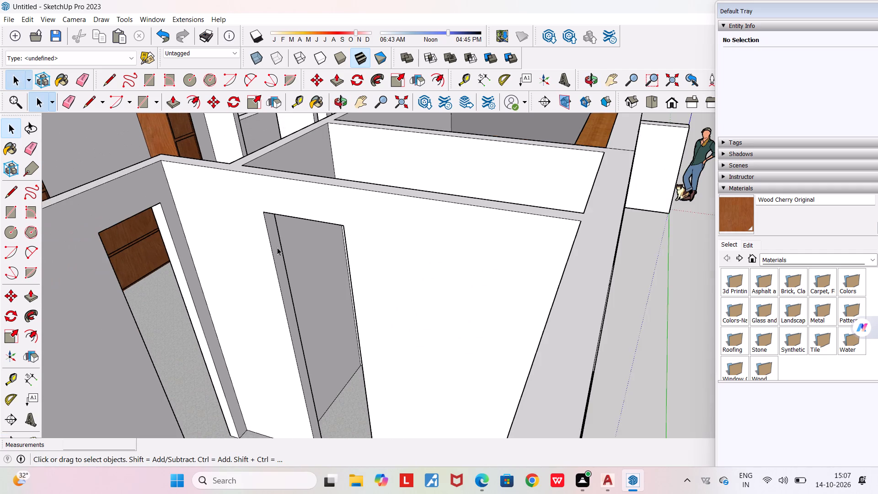
middle_drag(298, 306, 530, 319)
Review the room layout from the living-area side, the kitchen and bedroom outer wall, and the front.
scroll(530, 319, down, 9)
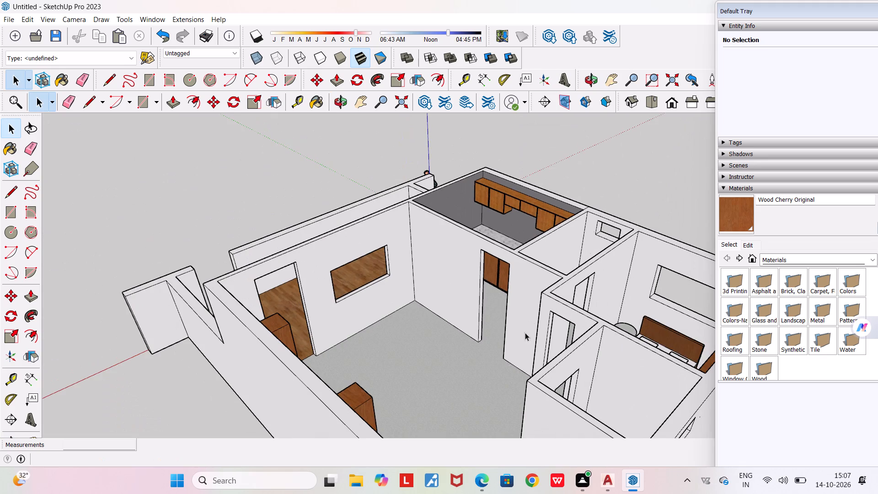
middle_drag(626, 374, 767, 377)
scroll(767, 377, down, 5)
scroll(559, 362, down, 5)
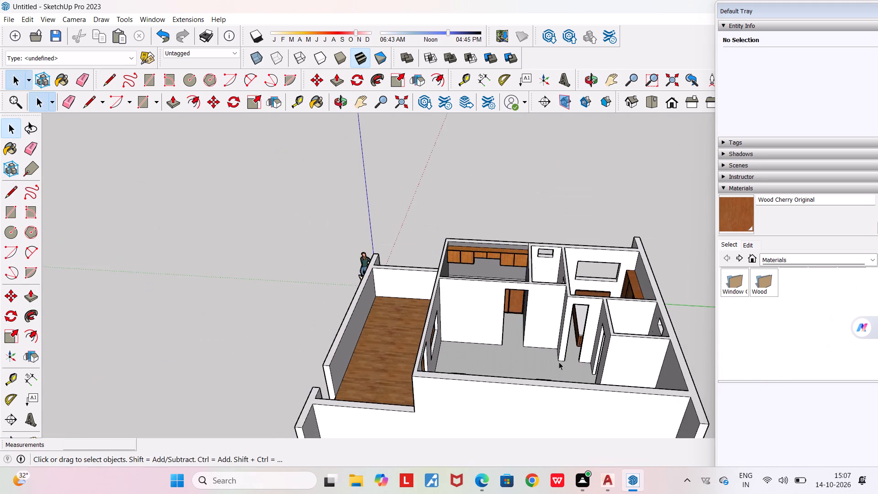
middle_drag(559, 362, 179, 346)
middle_drag(506, 358, 241, 381)
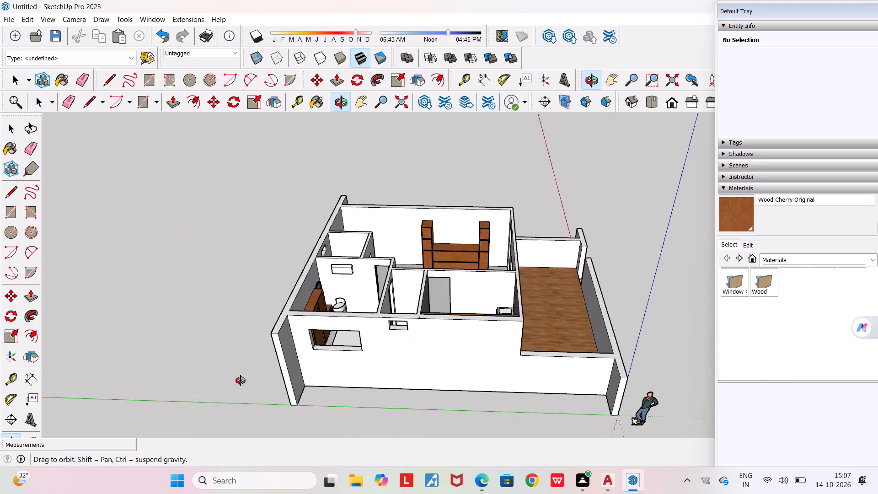
middle_drag(241, 381, 221, 375)
middle_drag(444, 343, 206, 327)
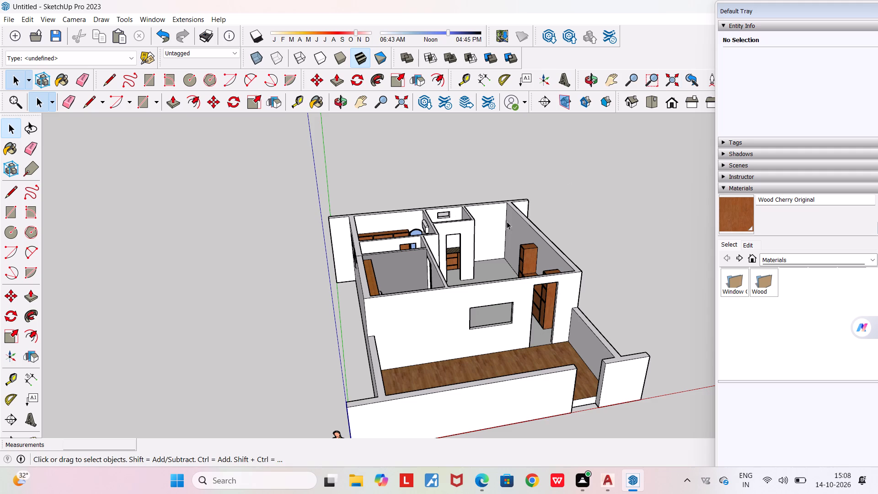
scroll(502, 327, up, 4)
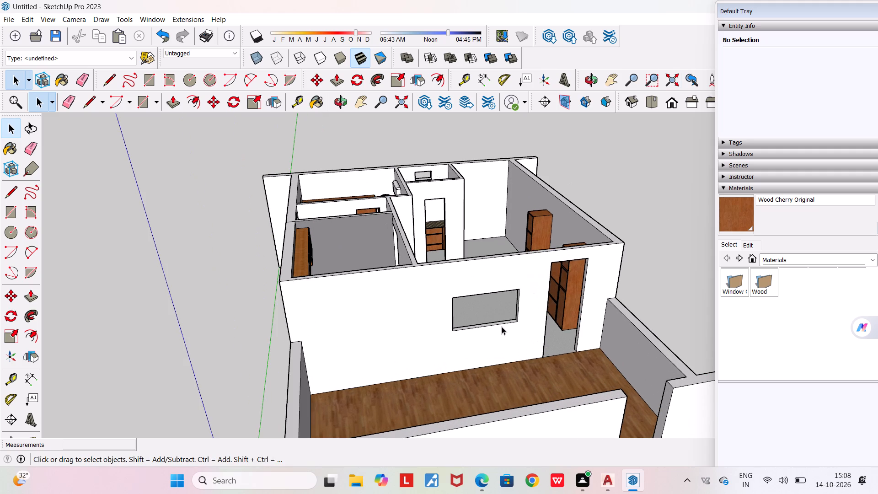
scroll(502, 327, down, 4)
middle_drag(490, 355, 298, 312)
Inspect the front wall's window and door openings, and check the open living area from above.
scroll(470, 314, up, 4)
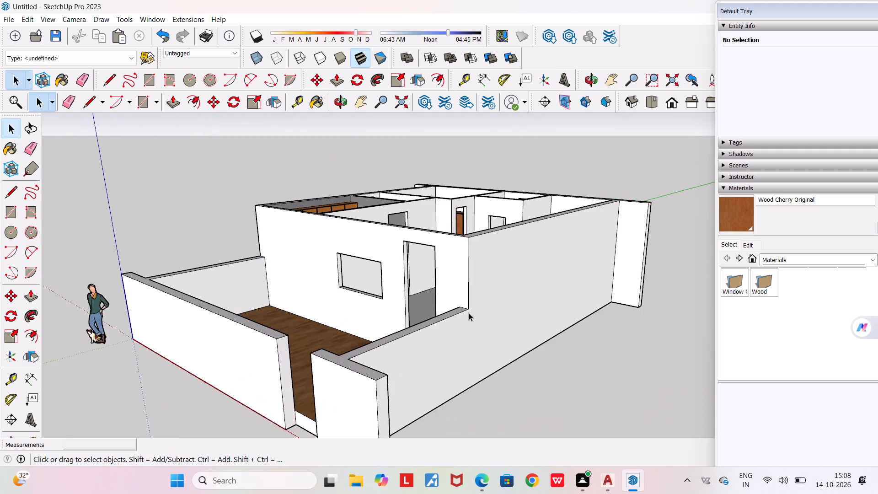
scroll(469, 313, up, 7)
middle_drag(433, 321, 610, 328)
scroll(604, 320, up, 3)
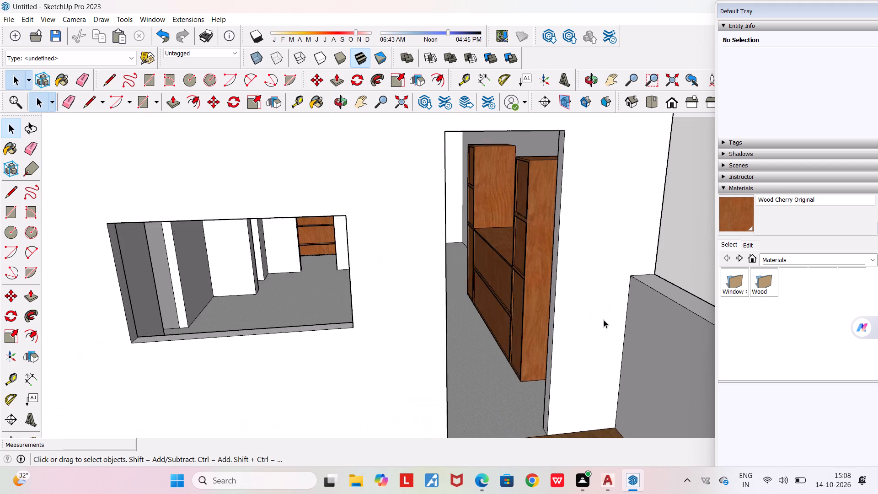
middle_drag(587, 322, 328, 306)
scroll(332, 301, down, 12)
middle_drag(393, 250, 395, 397)
scroll(377, 310, up, 1)
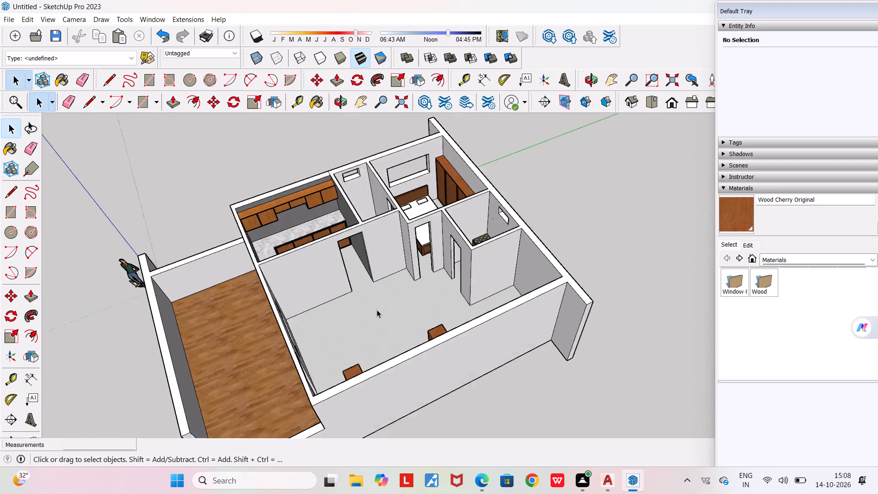
scroll(377, 310, up, 6)
middle_drag(293, 367, 221, 353)
scroll(221, 353, down, 3)
scroll(267, 323, down, 6)
middle_drag(268, 322, 275, 322)
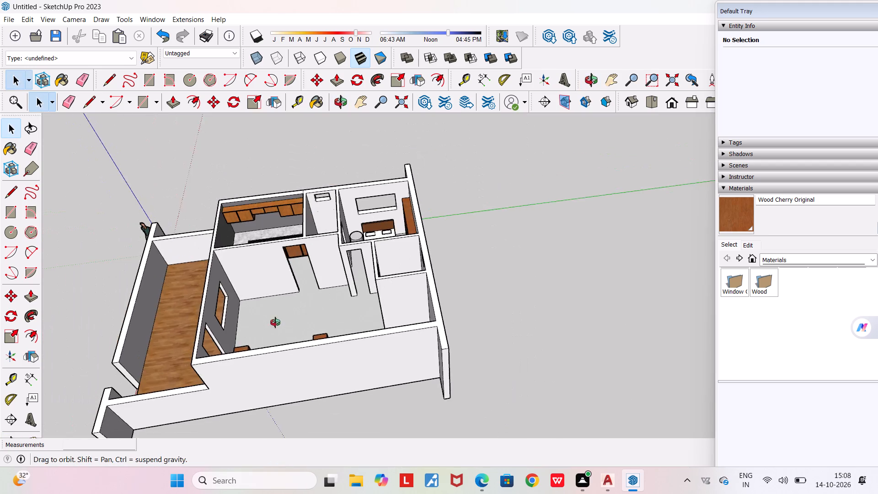
middle_drag(275, 322, 632, 353)
Examine the living area's walls, window and kitchen doorway from the long side of the house.
scroll(632, 353, down, 7)
middle_drag(601, 397, 233, 360)
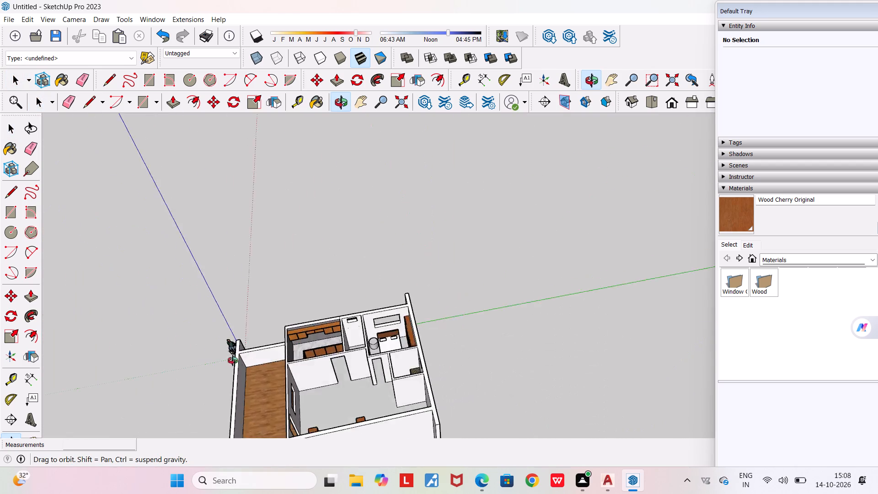
middle_drag(233, 360, 124, 322)
scroll(304, 327, up, 7)
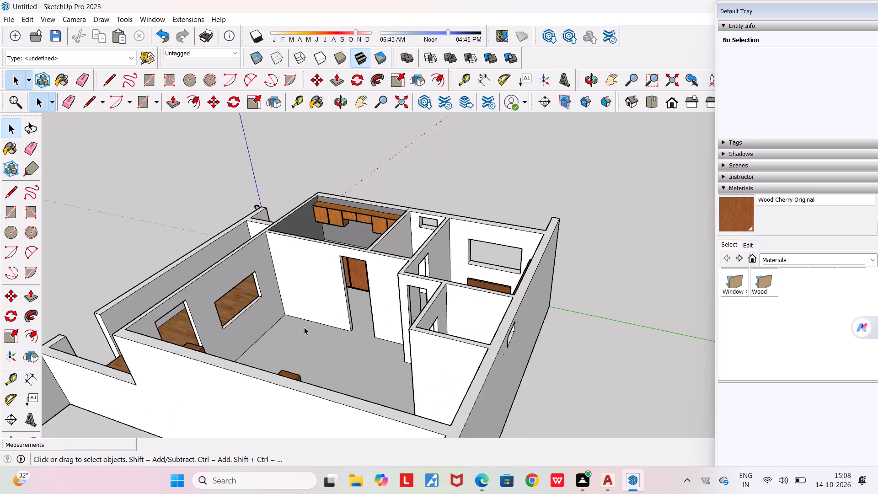
scroll(304, 327, up, 6)
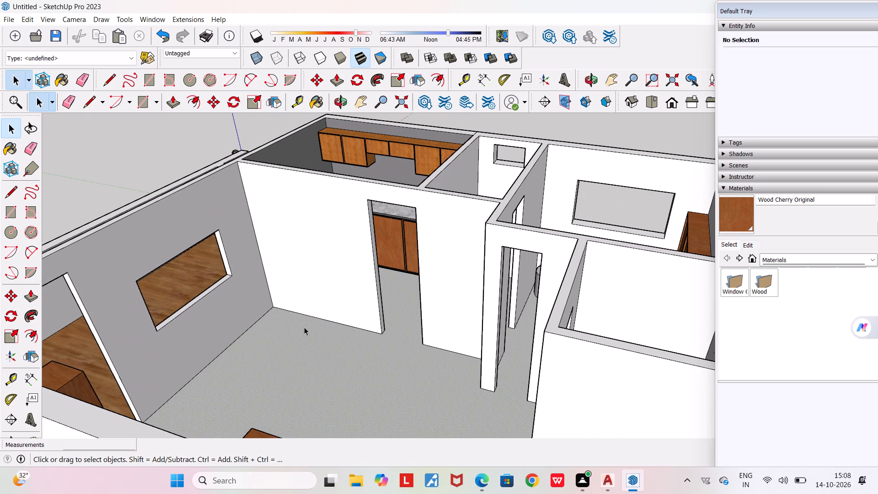
scroll(304, 327, down, 4)
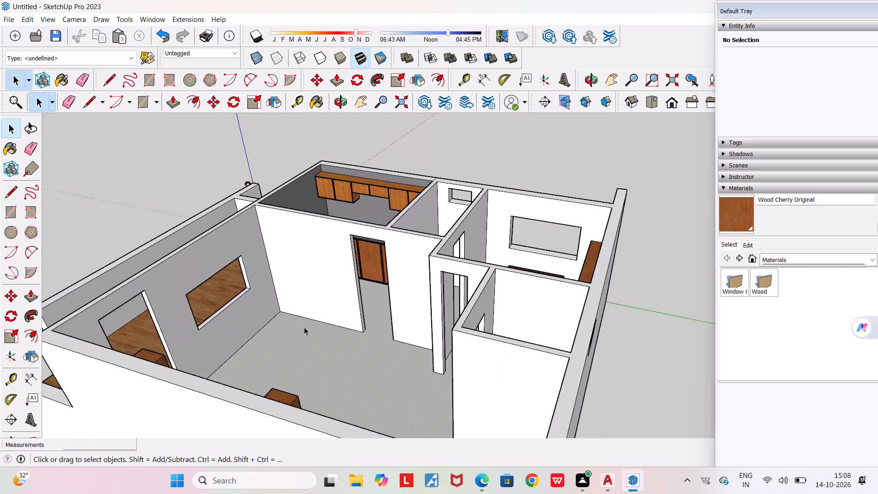
middle_drag(299, 375, 499, 374)
scroll(499, 374, down, 8)
Examine the living-area cabinet unit and its surroundings from the kitchen and bedroom side.
middle_drag(485, 382, 642, 486)
middle_drag(580, 381, 754, 386)
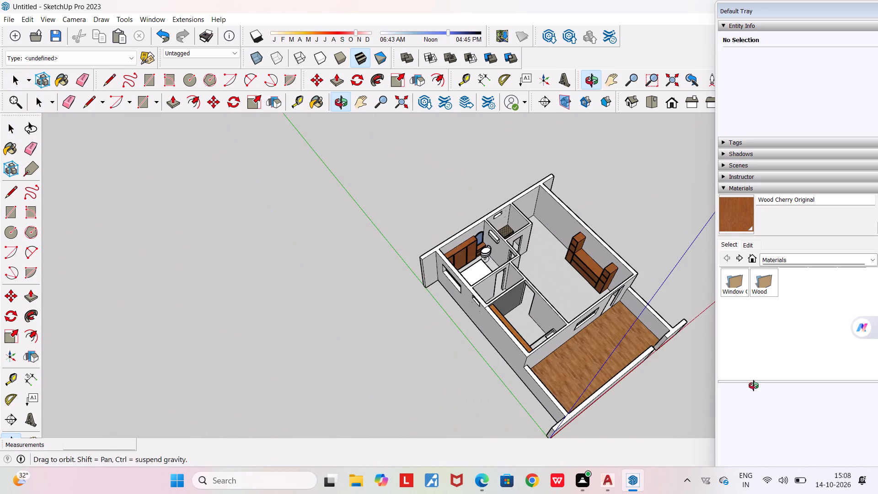
middle_drag(754, 386, 753, 385)
scroll(607, 272, up, 4)
middle_drag(598, 268, 699, 236)
scroll(577, 244, up, 4)
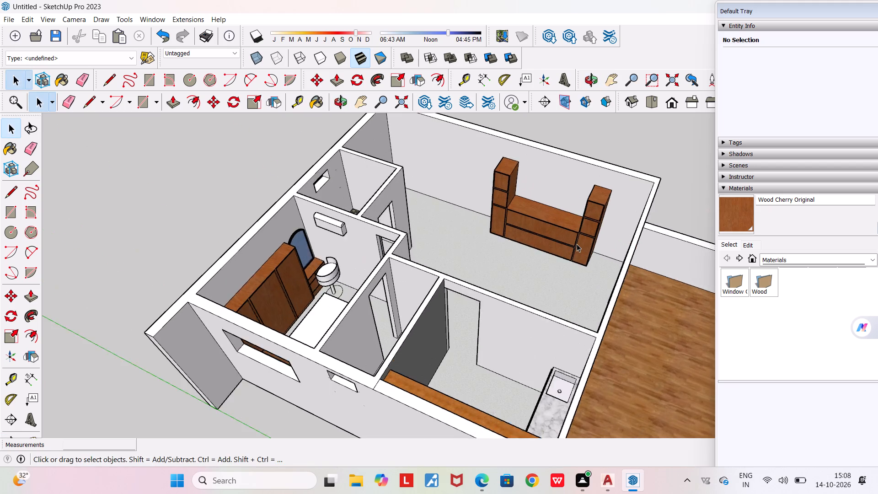
middle_drag(577, 244, 642, 204)
scroll(642, 204, down, 2)
scroll(557, 206, up, 6)
middle_drag(486, 257, 325, 235)
scroll(602, 228, up, 3)
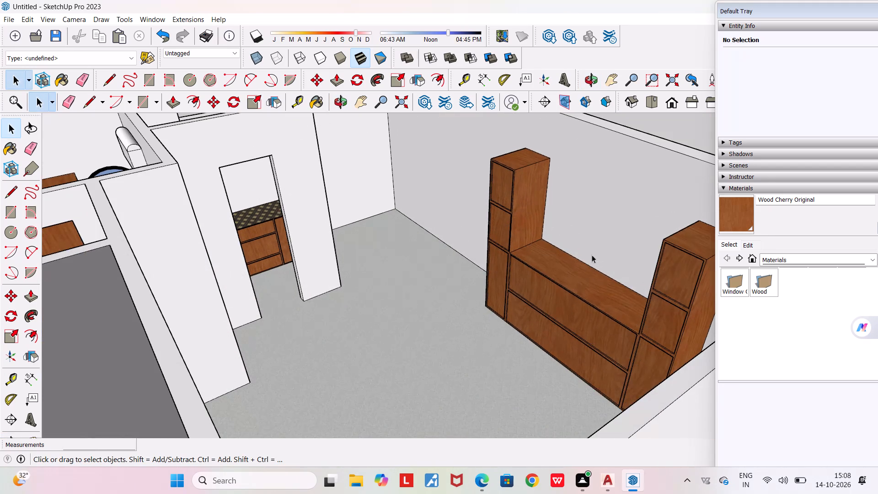
middle_drag(573, 271, 396, 276)
middle_drag(470, 250, 562, 295)
scroll(562, 295, down, 3)
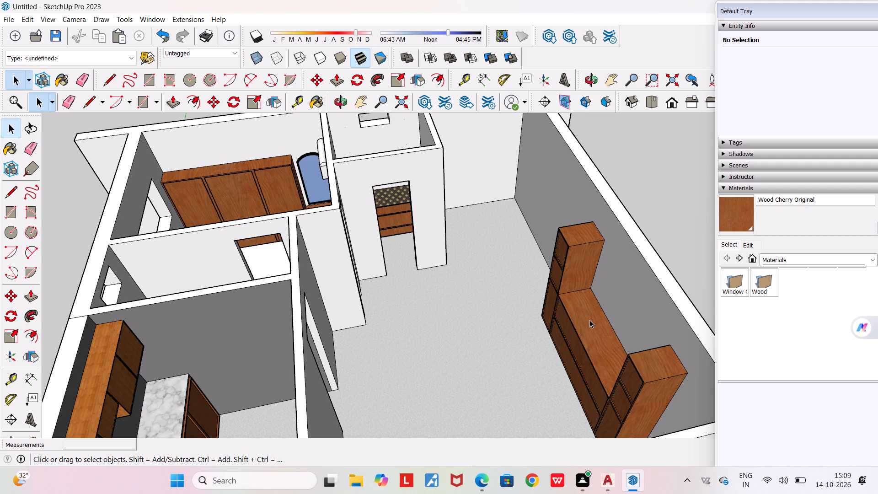
Review the whole house from the kitchen side and from outside the long side wall.
scroll(589, 320, down, 4)
middle_drag(569, 359, 661, 355)
scroll(661, 355, down, 4)
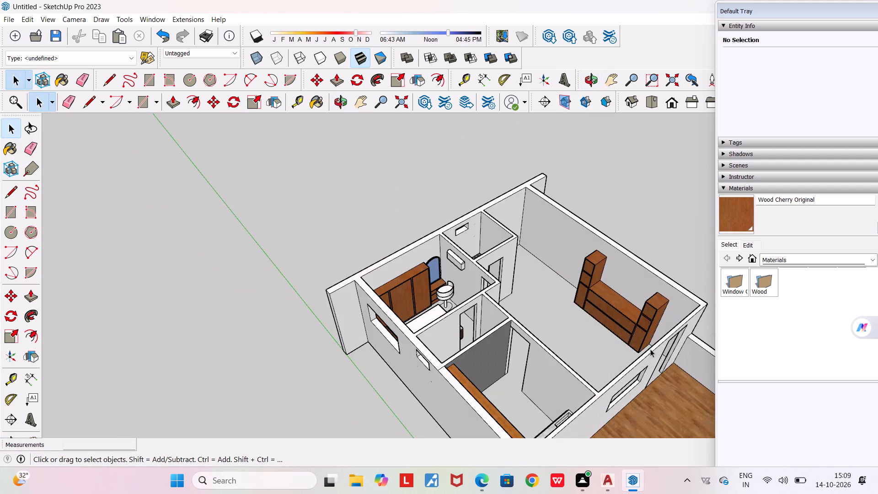
middle_drag(646, 348, 347, 330)
scroll(349, 331, down, 4)
middle_drag(492, 321, 406, 346)
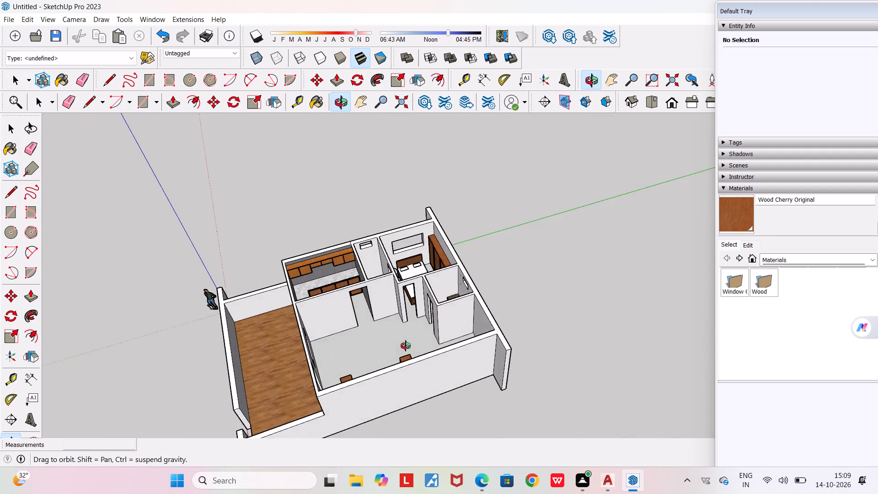
middle_drag(406, 346, 392, 326)
scroll(394, 325, down, 5)
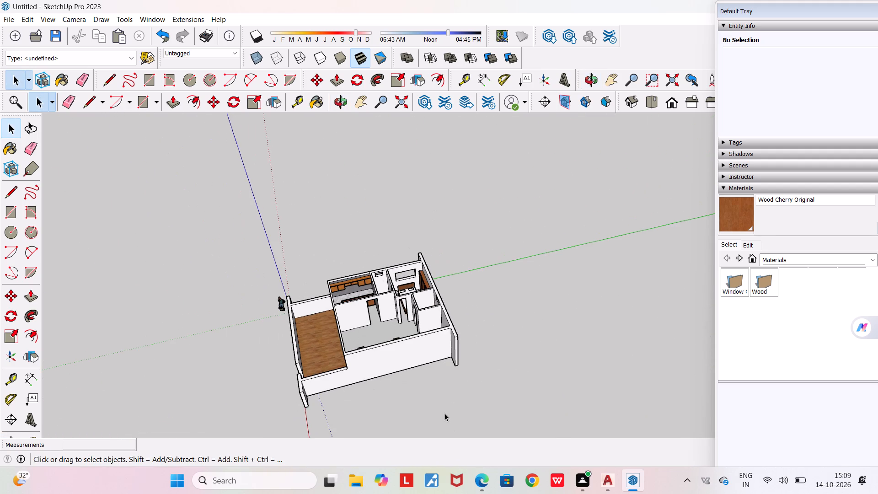
middle_drag(443, 404, 373, 392)
scroll(373, 392, down, 3)
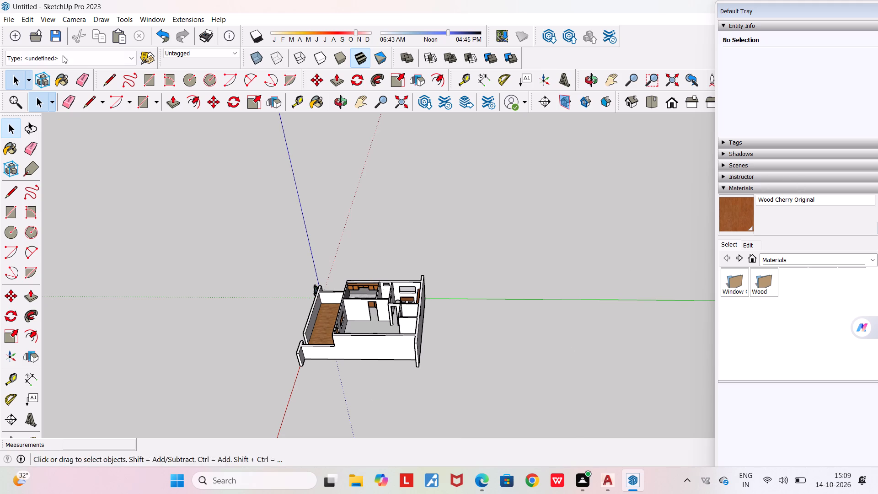
Draw a ground rectangle about 2' 7 1/2" by 6' 3" outside the long side wall, with its long side parallel to the wall.
click(141, 101)
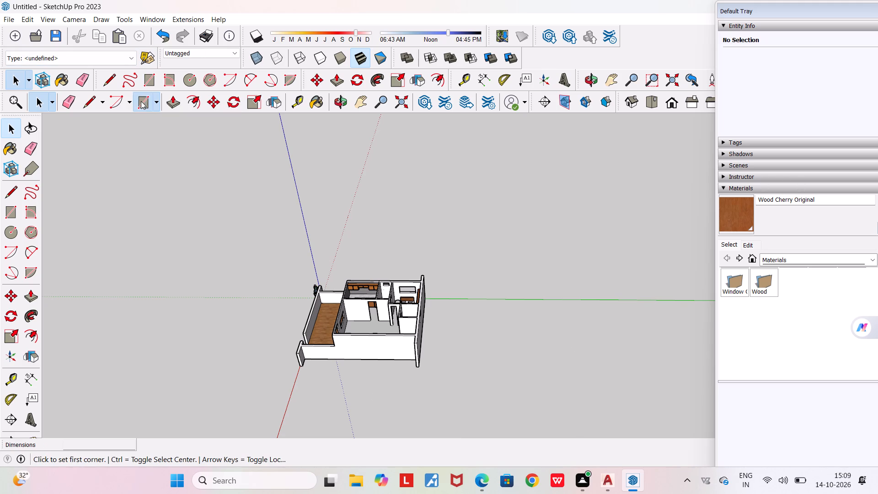
scroll(336, 379, up, 15)
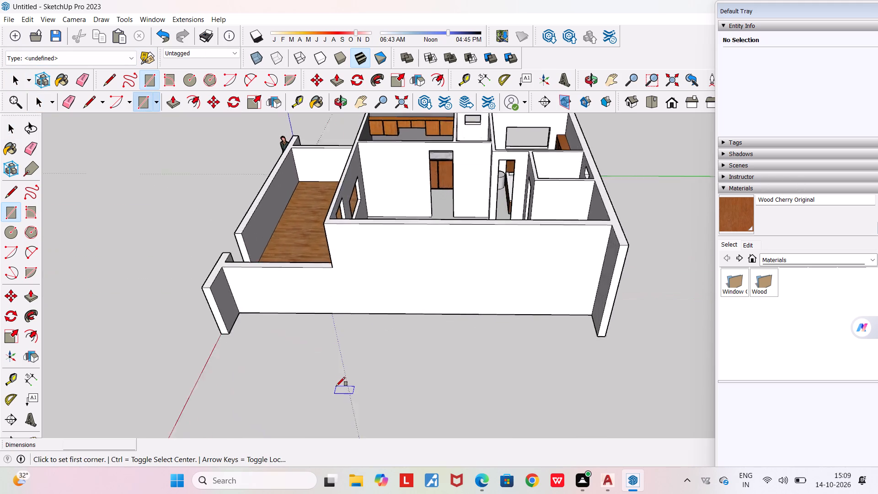
scroll(336, 386, up, 5)
click(320, 353)
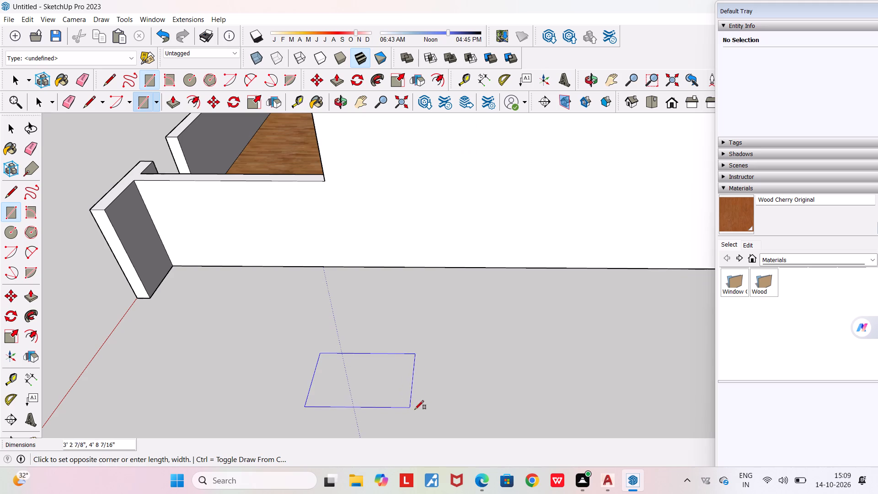
click(439, 396)
scroll(358, 385, up, 1)
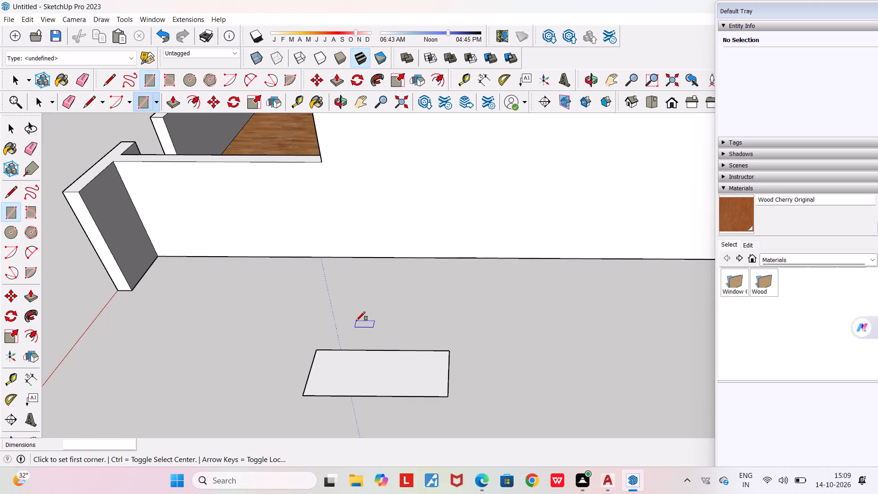
key(space)
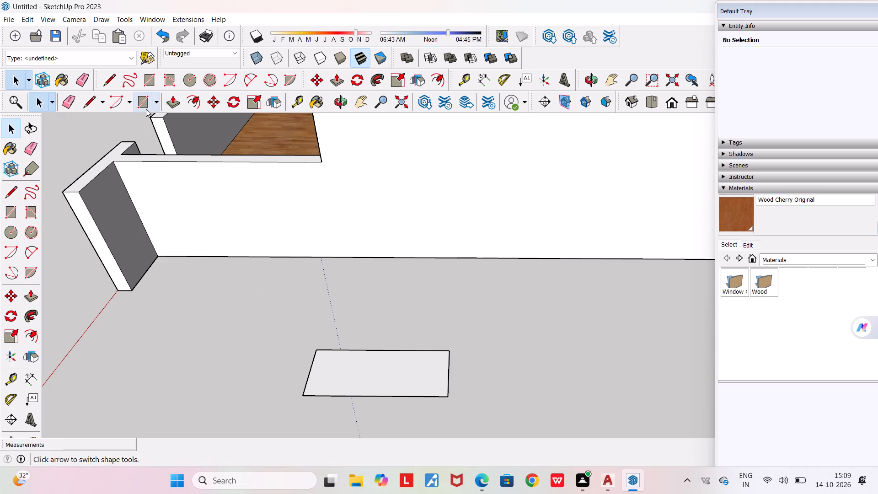
Push/Pull the new ground rectangle up about 1' 11 1/2" into a box.
click(168, 102)
click(385, 368)
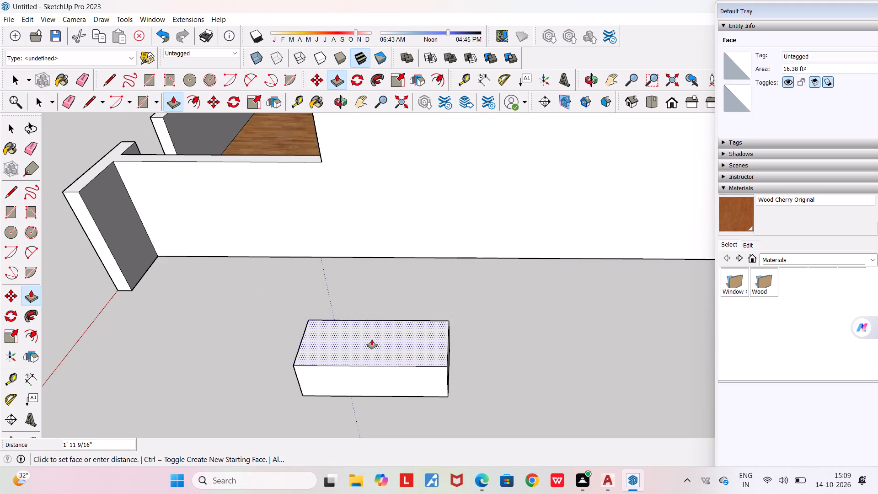
click(372, 339)
middle_drag(371, 387, 352, 331)
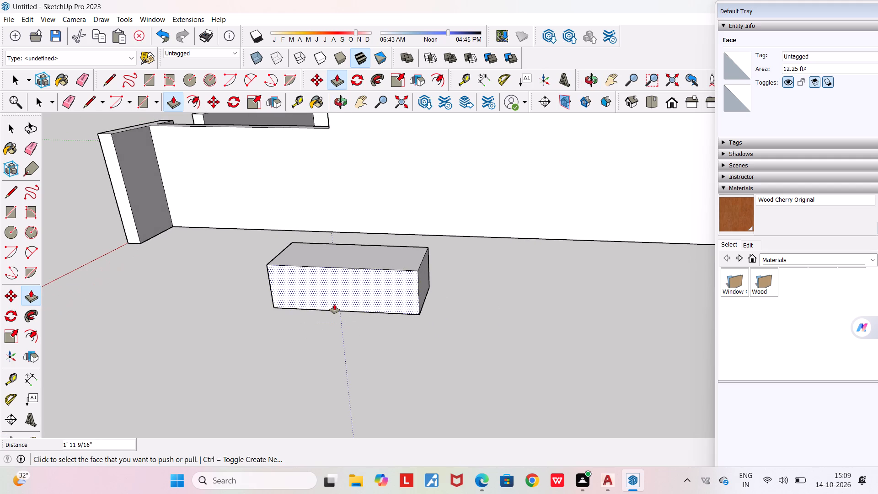
key(space)
key(space)
Place vertical guides 3" in from the box's first outer corner, on the end face and on the long face away from the house.
scroll(397, 281, up, 8)
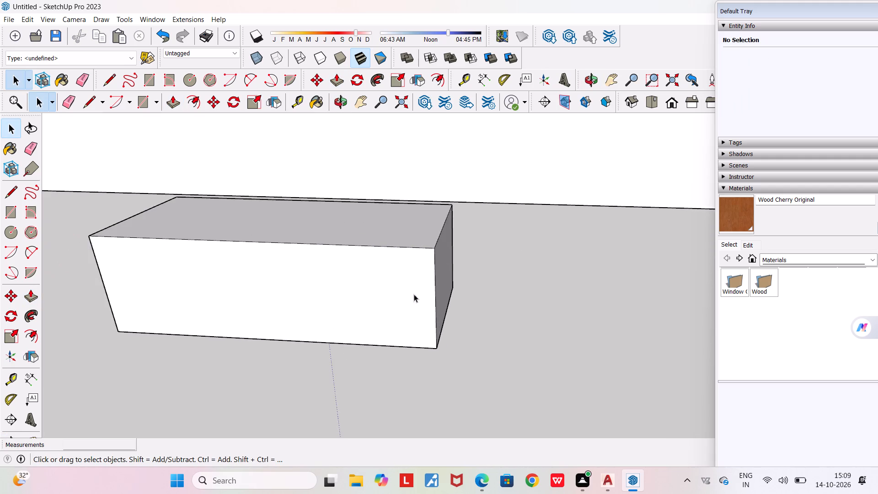
middle_drag(402, 289, 340, 276)
middle_drag(370, 276, 229, 274)
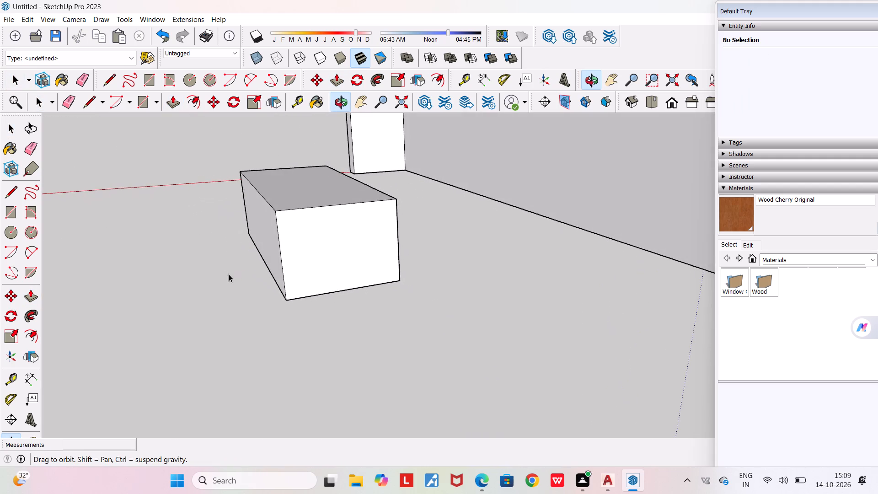
scroll(317, 236, up, 4)
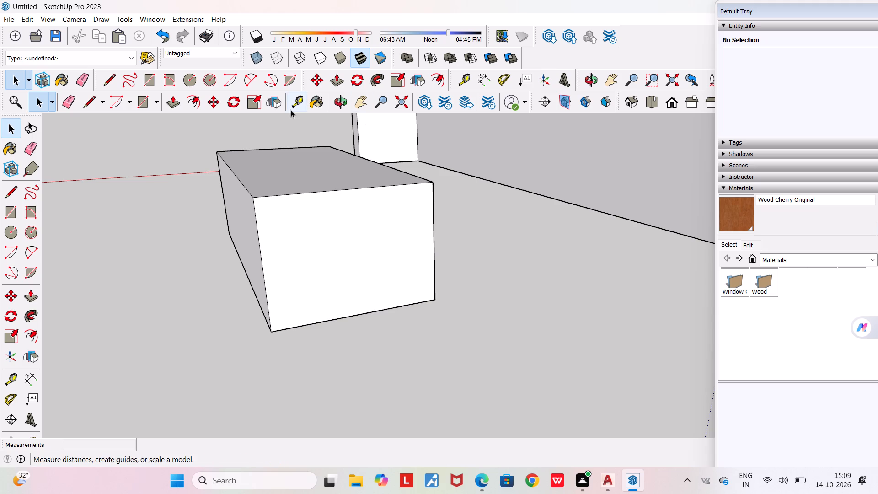
middle_drag(360, 282, 308, 280)
scroll(308, 280, down, 3)
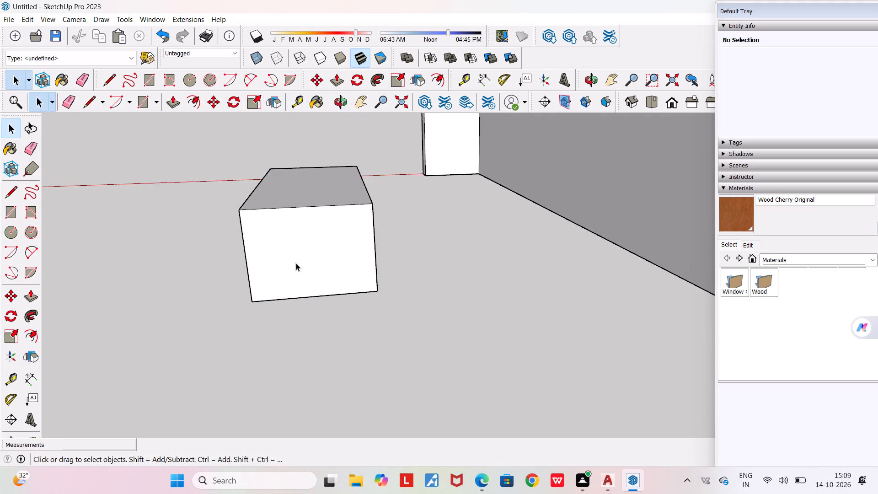
scroll(295, 262, up, 2)
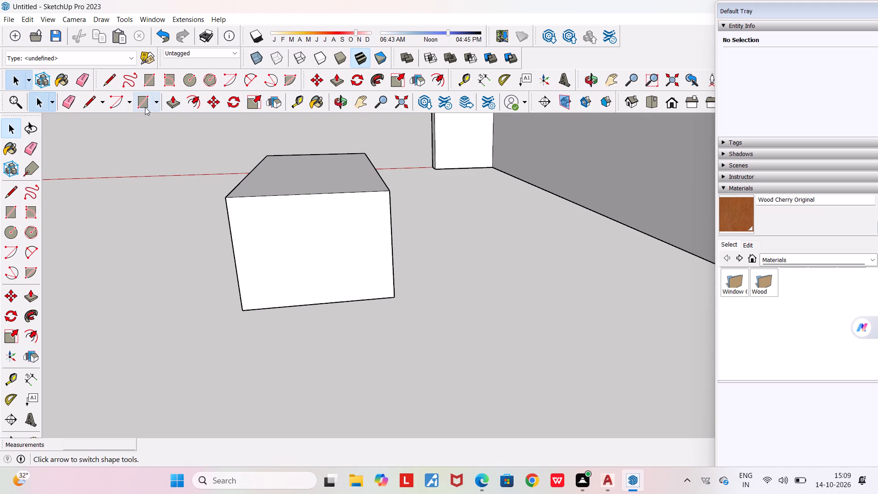
click(295, 99)
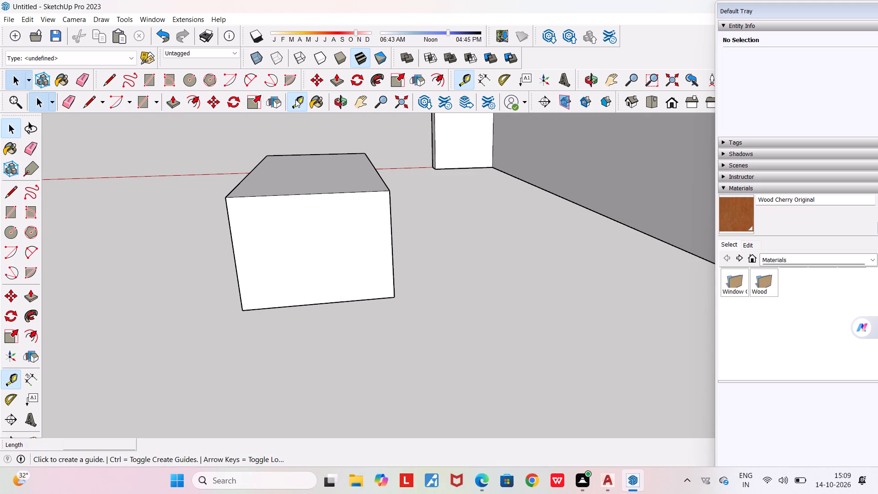
scroll(260, 299, up, 3)
click(226, 239)
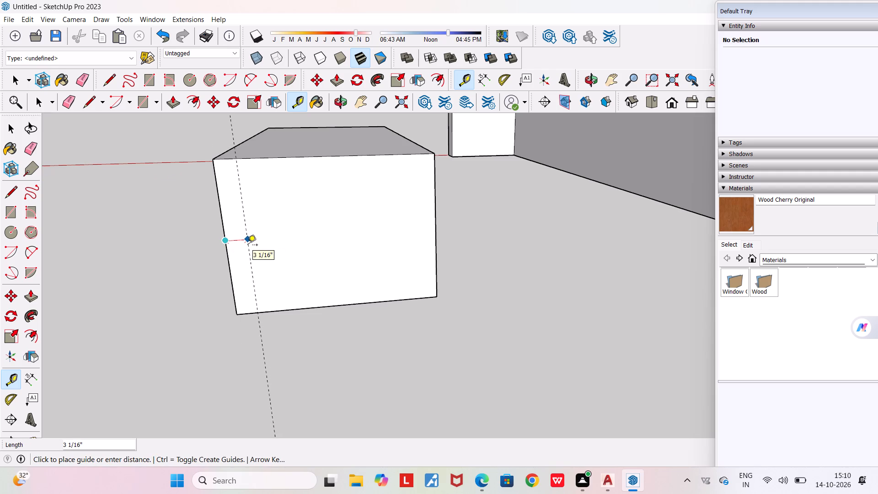
text(3")
key(Return)
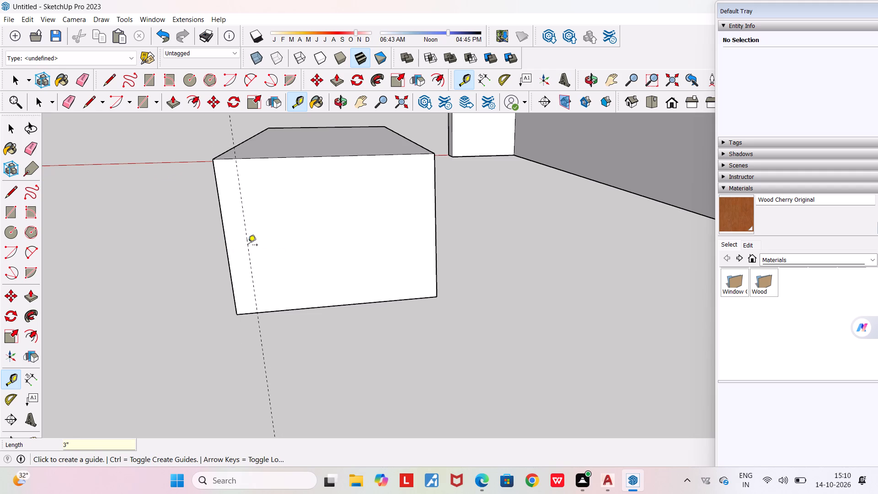
scroll(243, 239, up, 1)
middle_drag(246, 239, 419, 252)
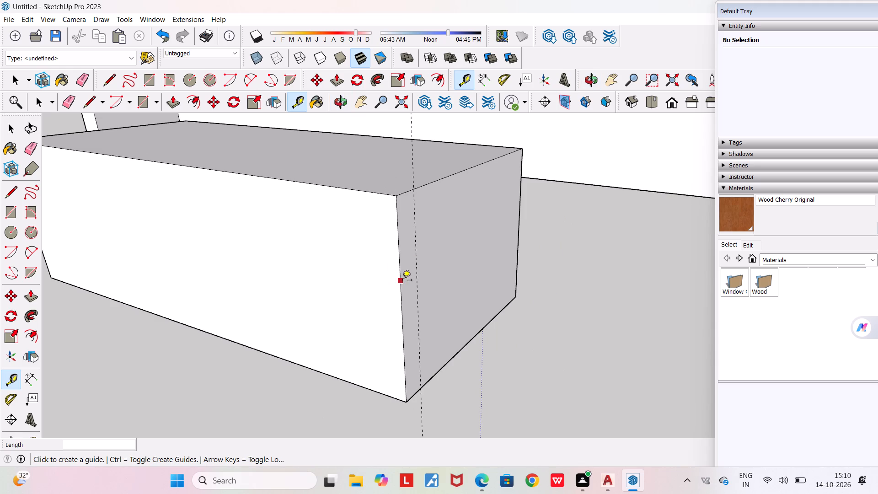
click(403, 306)
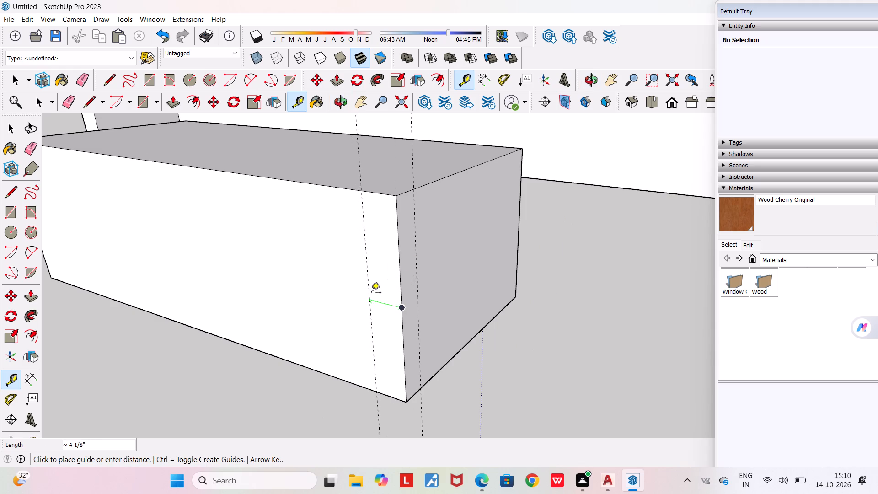
text(3")
key(Return)
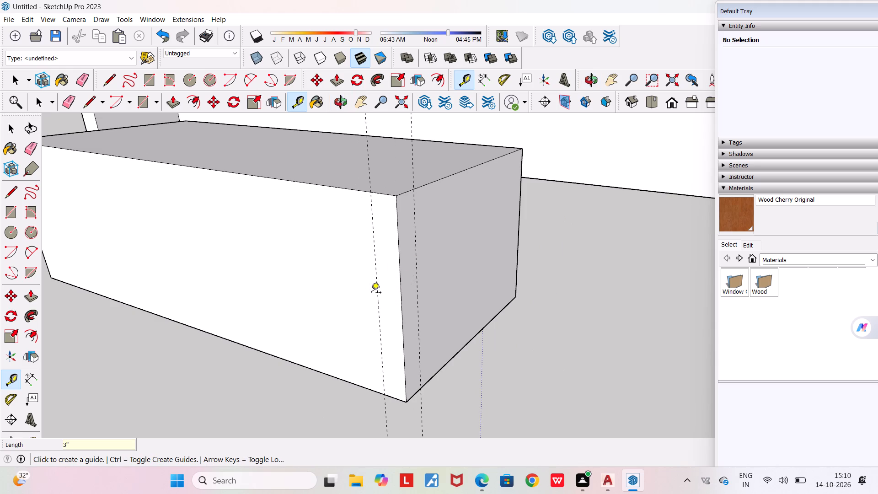
Place vertical guides 3" in from the house-side corner of the same end, on the end face and the adjoining long face.
middle_drag(371, 293, 75, 297)
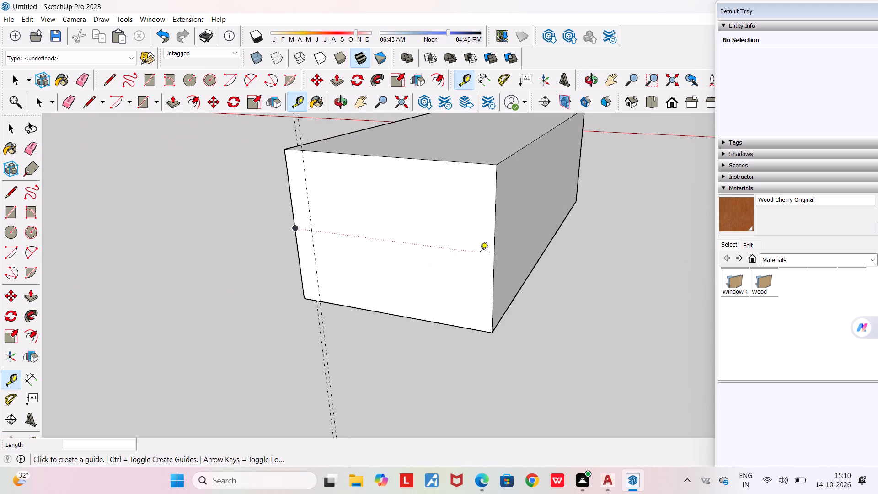
click(493, 257)
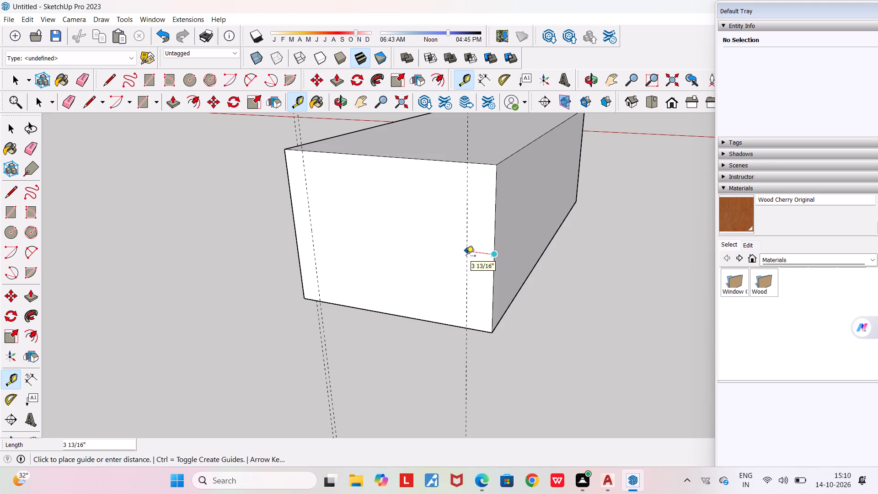
text(3")
key(Return)
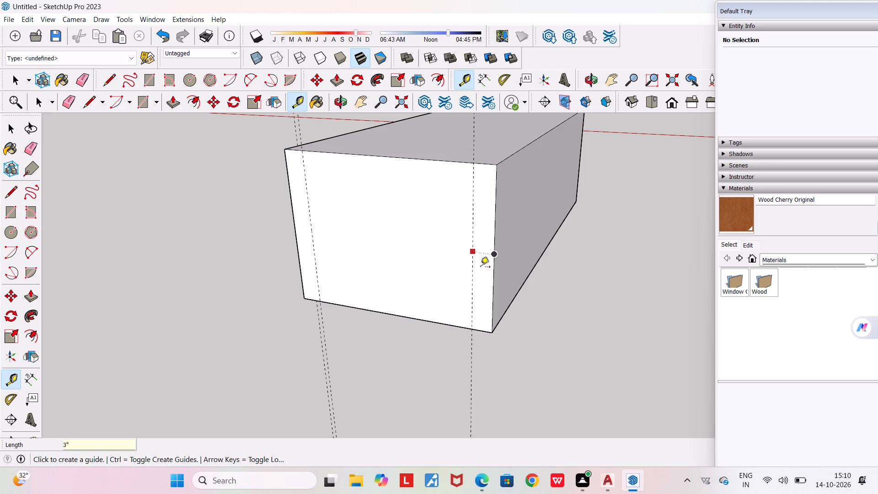
middle_drag(485, 262, 351, 247)
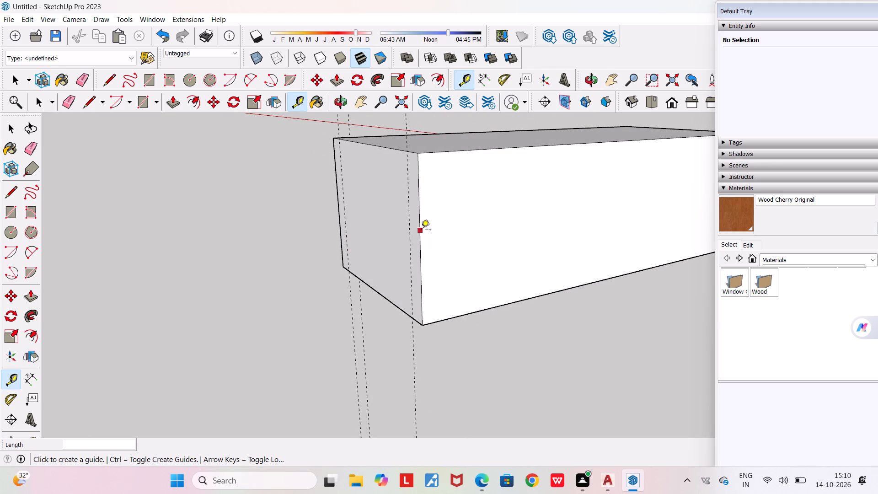
click(422, 247)
text(3")
key(Return)
Place vertical guides 3" in from the outer corner at the box's opposite end, on the outer long face and the end face.
middle_drag(446, 243, 357, 262)
scroll(357, 262, down, 4)
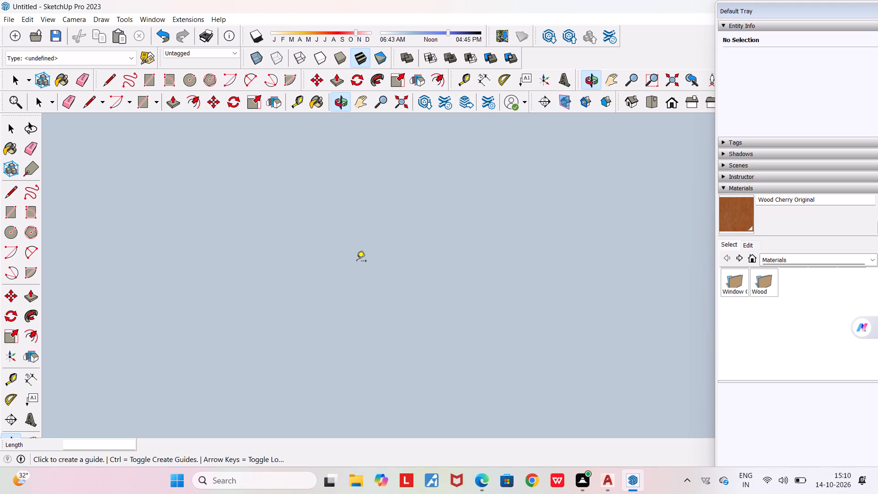
click(654, 105)
scroll(579, 215, down, 12)
middle_drag(623, 268, 554, 204)
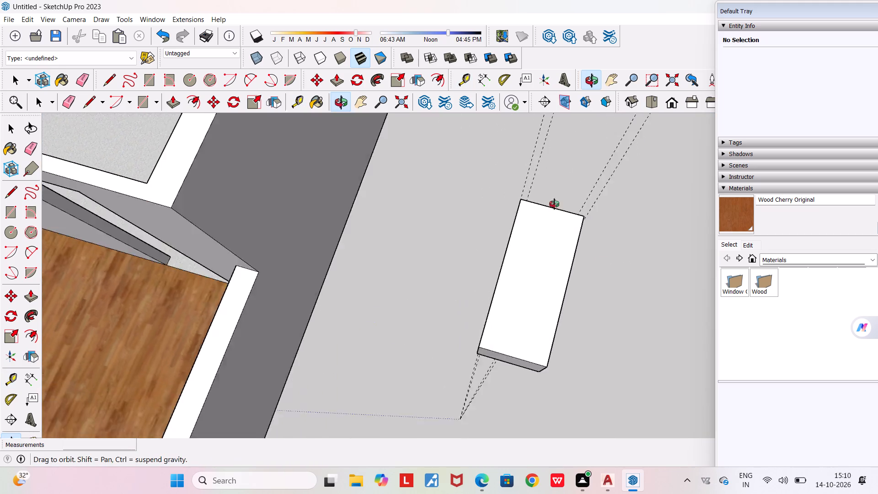
middle_drag(554, 204, 525, 102)
scroll(525, 102, down, 5)
middle_drag(588, 343, 504, 258)
scroll(427, 354, up, 3)
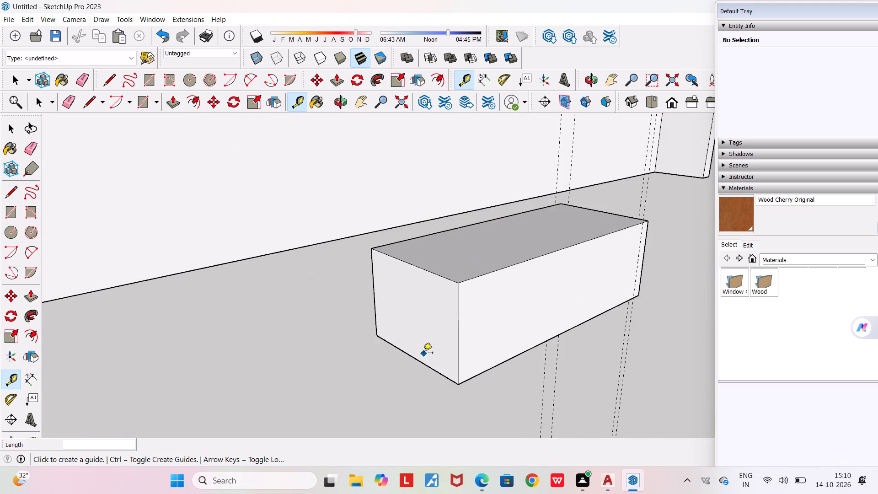
scroll(423, 354, up, 5)
click(458, 319)
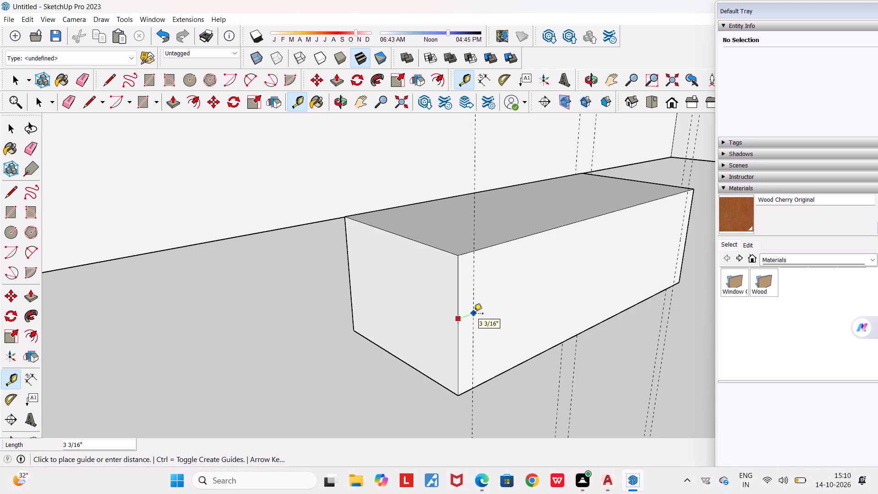
text(3")
key(Return)
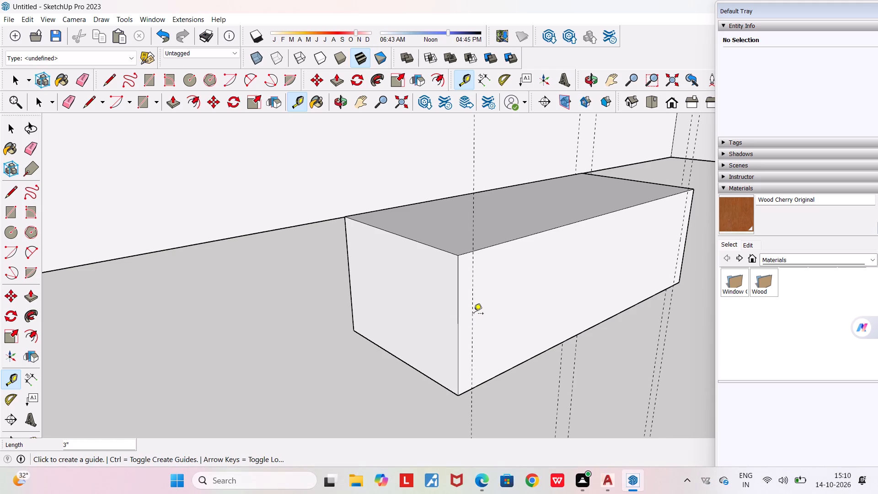
scroll(450, 316, up, 4)
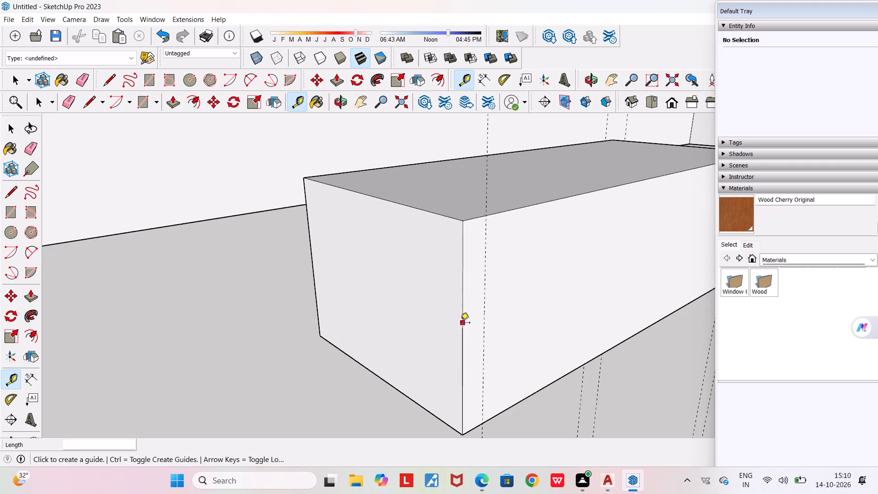
click(462, 340)
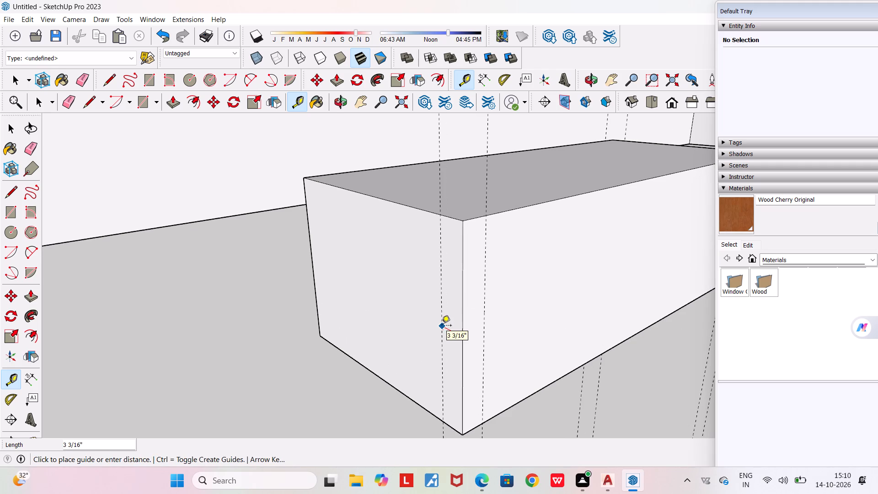
text(3")
key(Return)
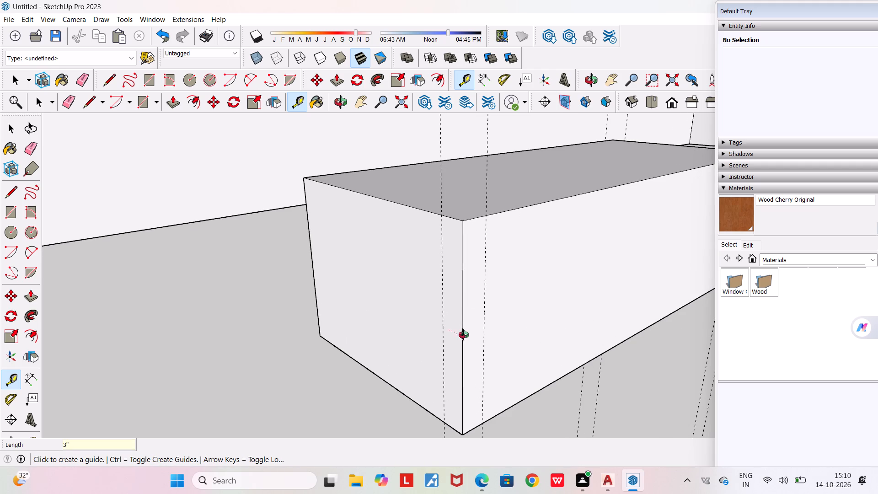
Place vertical guides 3" in from the house-side corner at the box's opposite end, on the end face and the adjoining long face.
middle_drag(467, 337, 640, 344)
scroll(640, 344, down, 5)
middle_drag(572, 331, 665, 323)
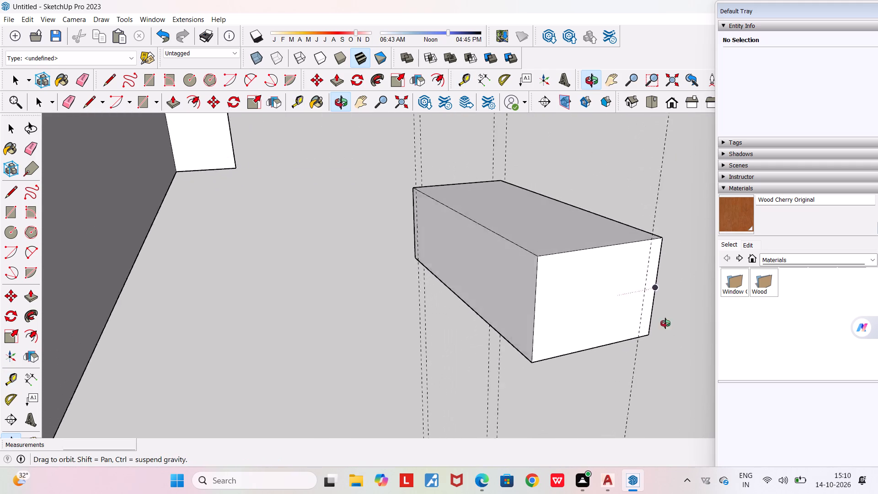
middle_drag(665, 323, 713, 416)
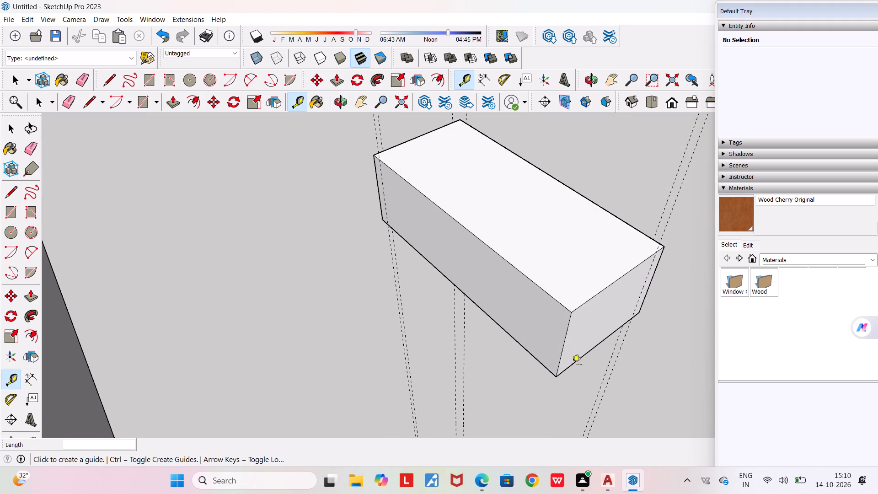
scroll(571, 365, up, 6)
click(557, 330)
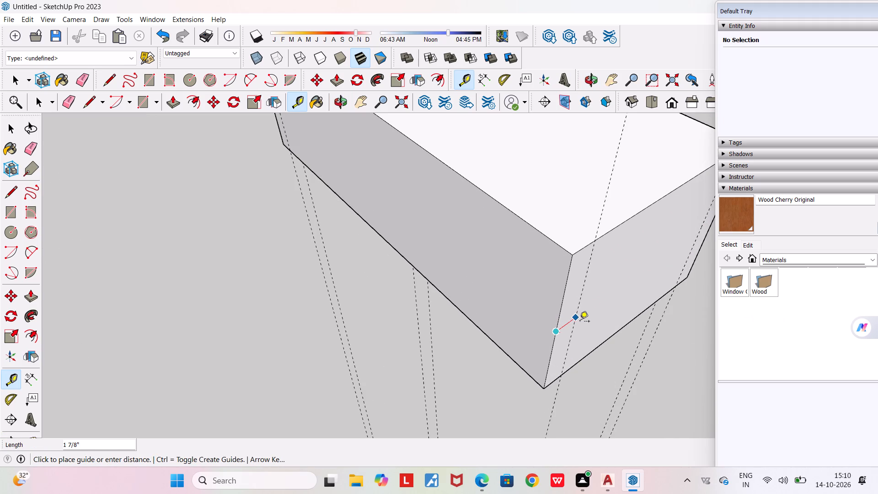
text(3")
key(Return)
scroll(546, 309, up, 4)
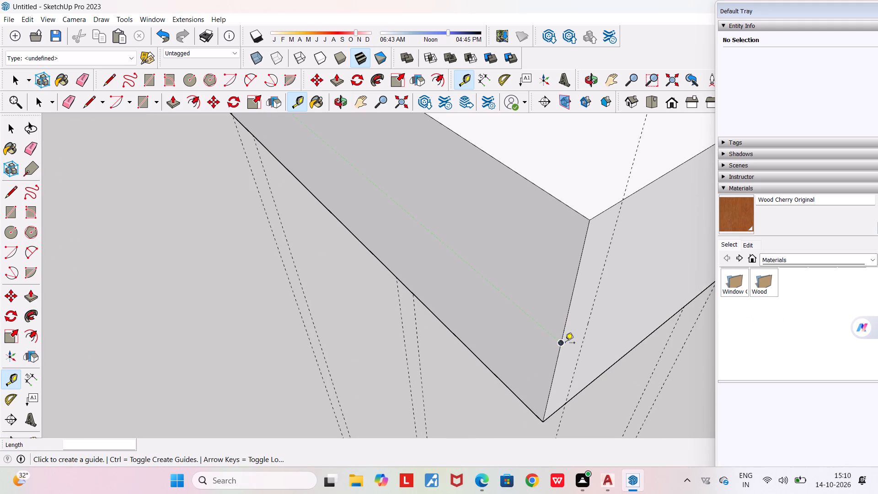
click(560, 343)
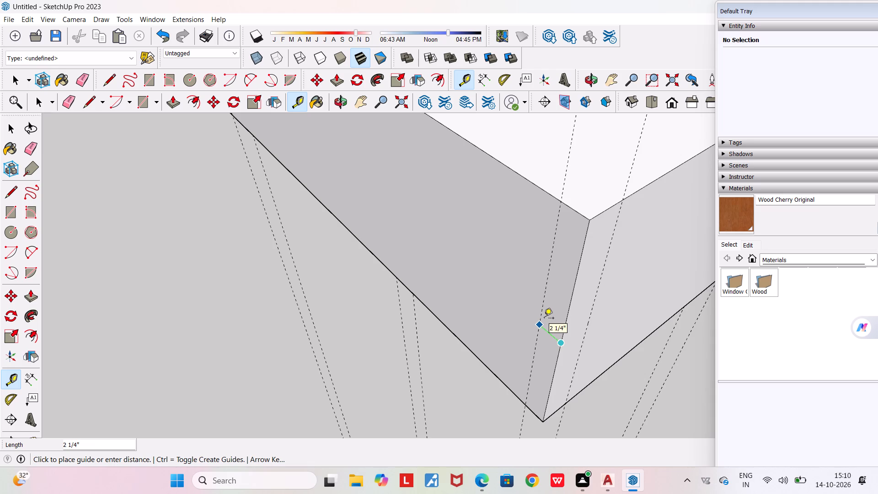
text(3")
key(Return)
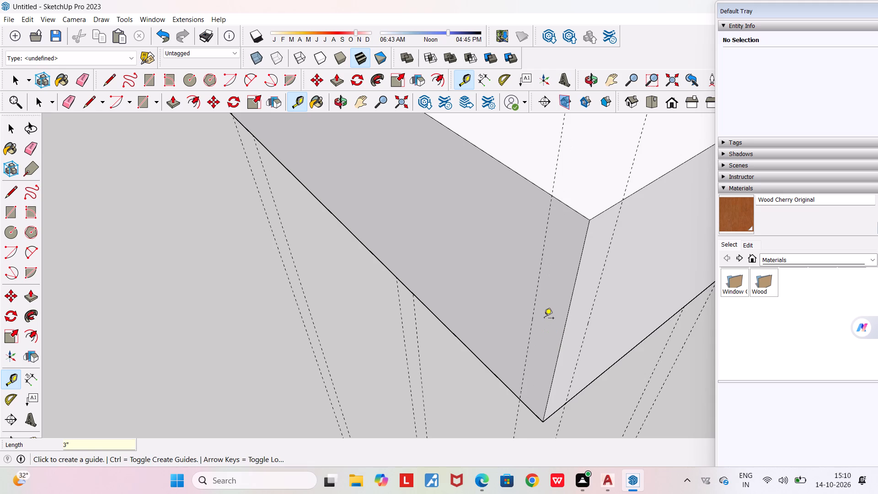
Draw a full-height rectangle 3" wide on the end face, between the house-side corner edge and its guide.
middle_drag(540, 316, 516, 266)
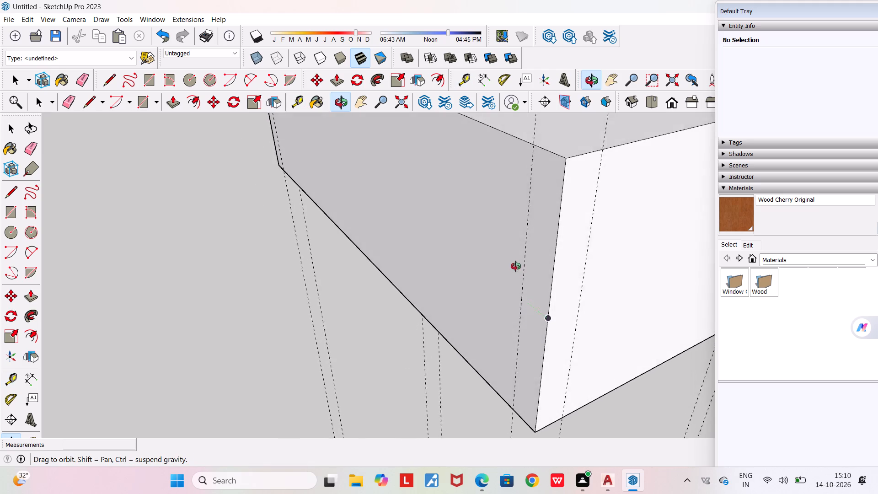
middle_drag(516, 266, 516, 256)
scroll(516, 256, down, 2)
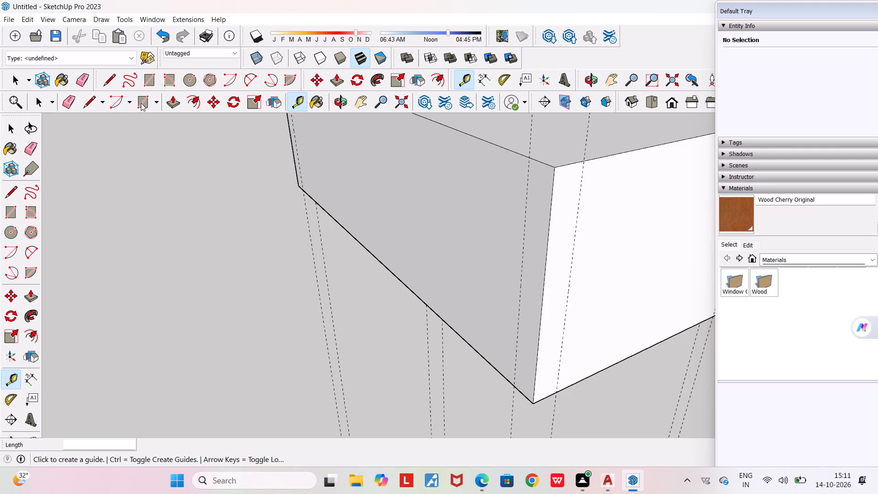
click(141, 103)
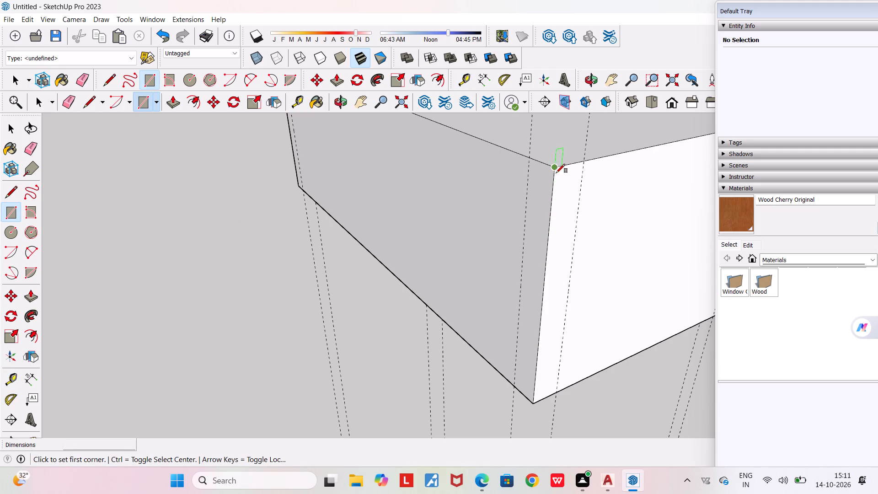
click(556, 170)
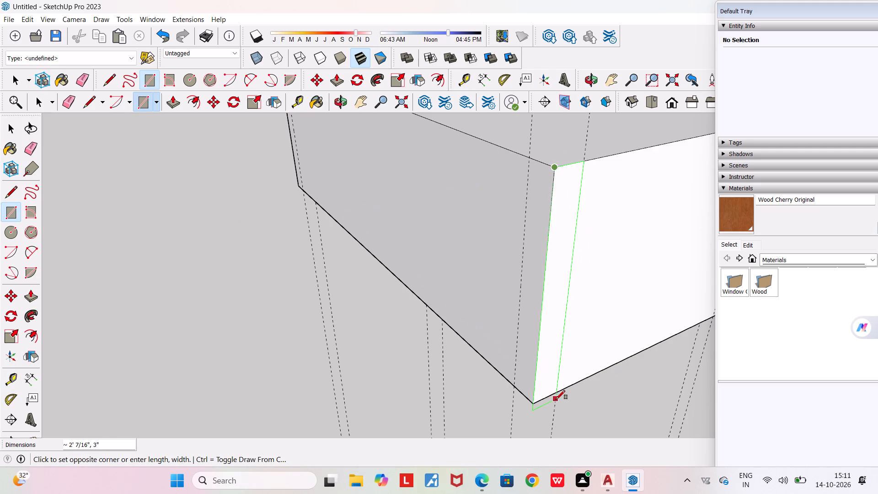
scroll(556, 390, up, 4)
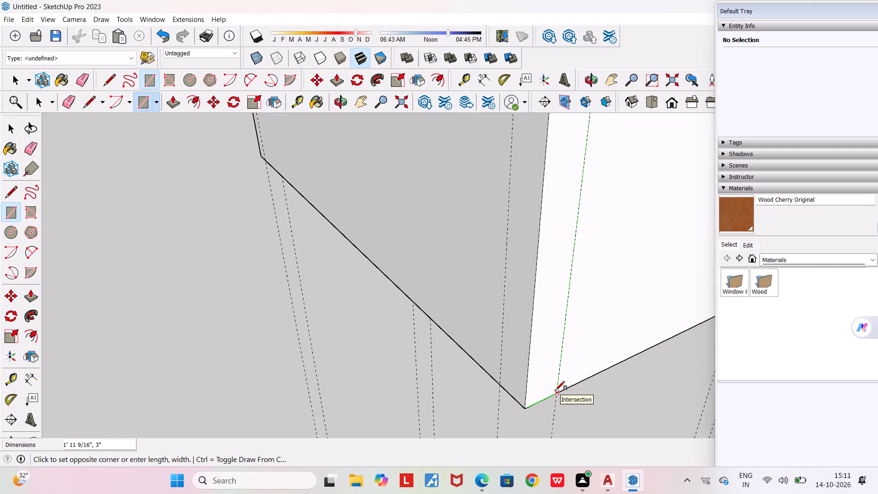
scroll(557, 392, up, 8)
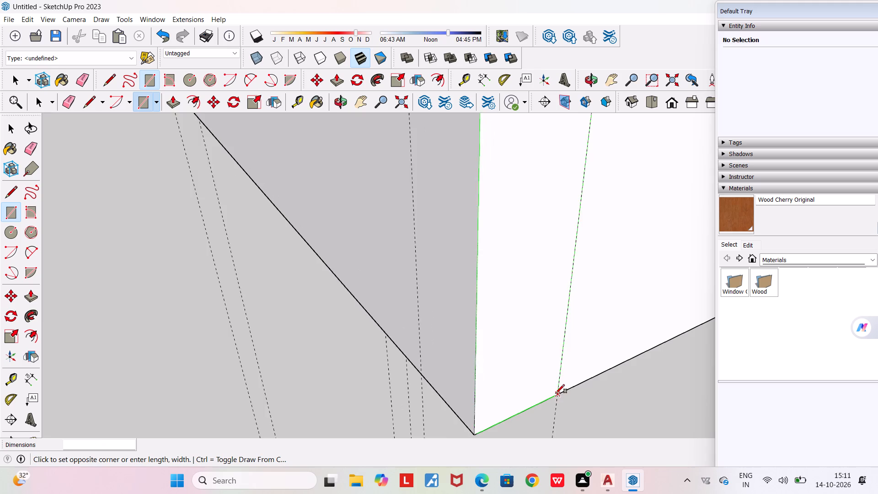
scroll(556, 393, up, 2)
click(558, 396)
scroll(550, 404, down, 8)
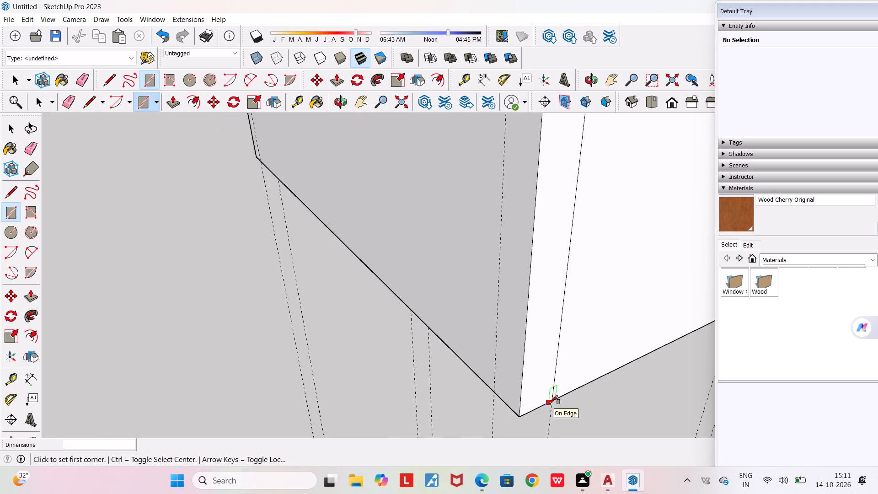
Draw a 3" by 1' 11 9/16" rectangle on the house-side long face, from its guide to the same corner edge.
scroll(549, 404, down, 12)
scroll(532, 278, up, 4)
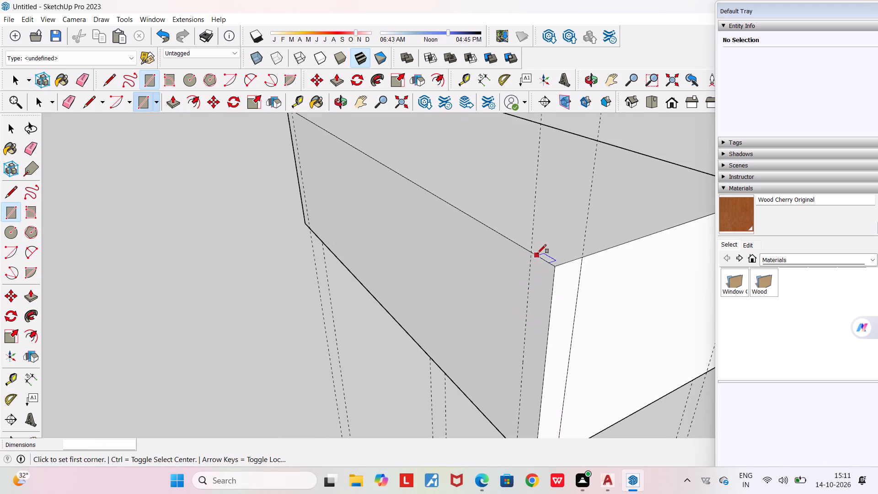
click(532, 252)
middle_drag(517, 395, 529, 369)
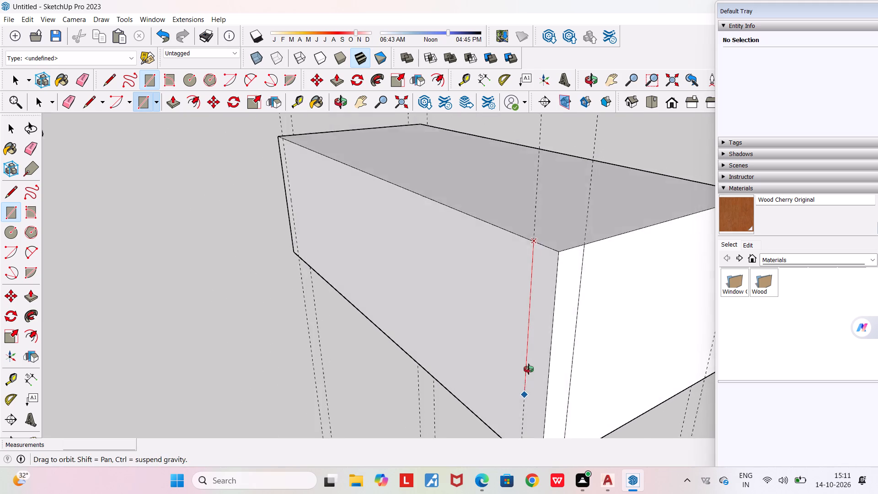
middle_drag(529, 369, 530, 366)
scroll(530, 366, down, 4)
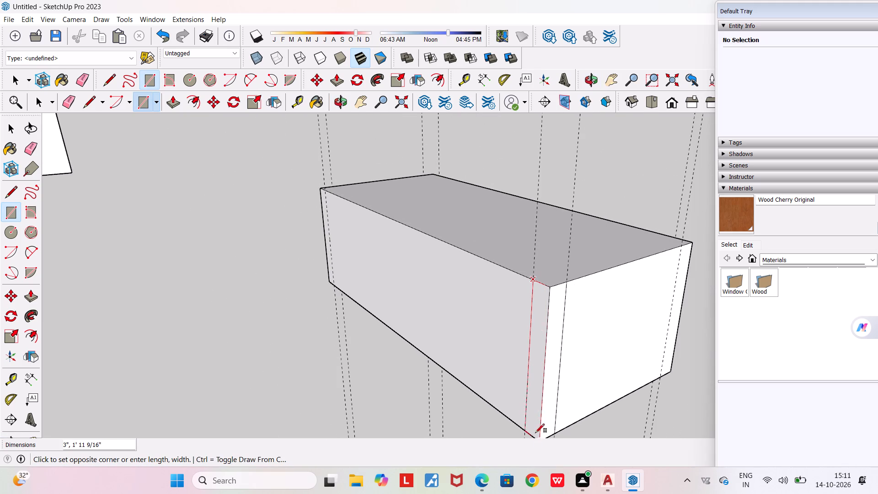
middle_drag(534, 426, 534, 450)
scroll(534, 407, down, 6)
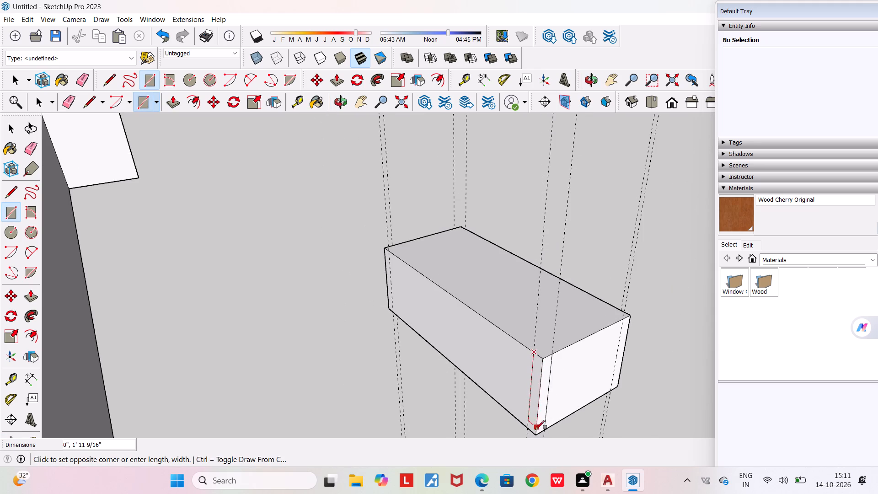
scroll(537, 438, up, 16)
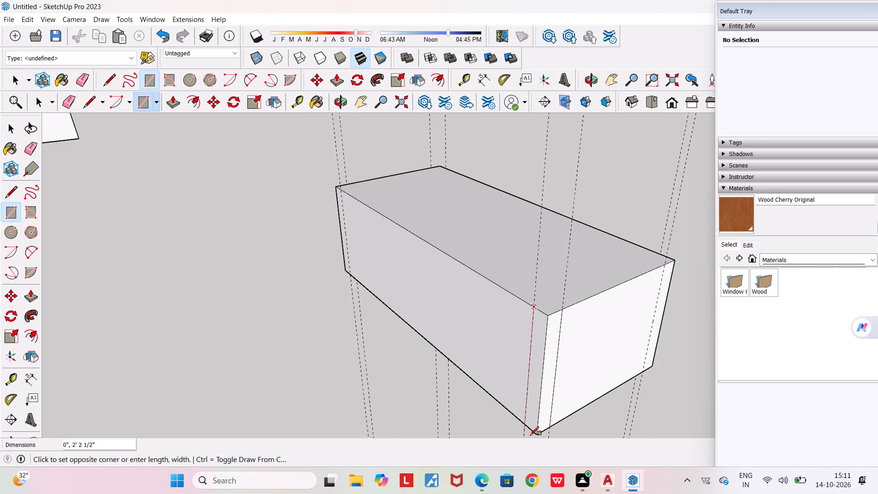
scroll(531, 433, up, 15)
scroll(531, 434, down, 4)
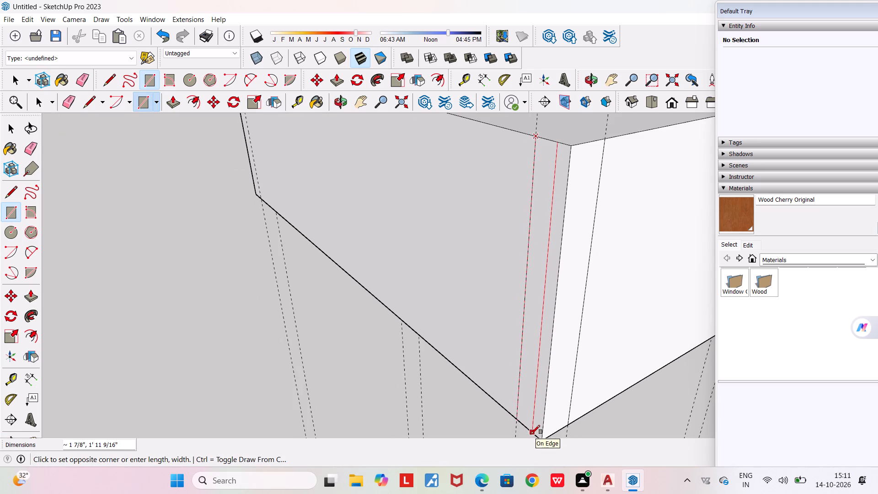
middle_drag(531, 434, 534, 465)
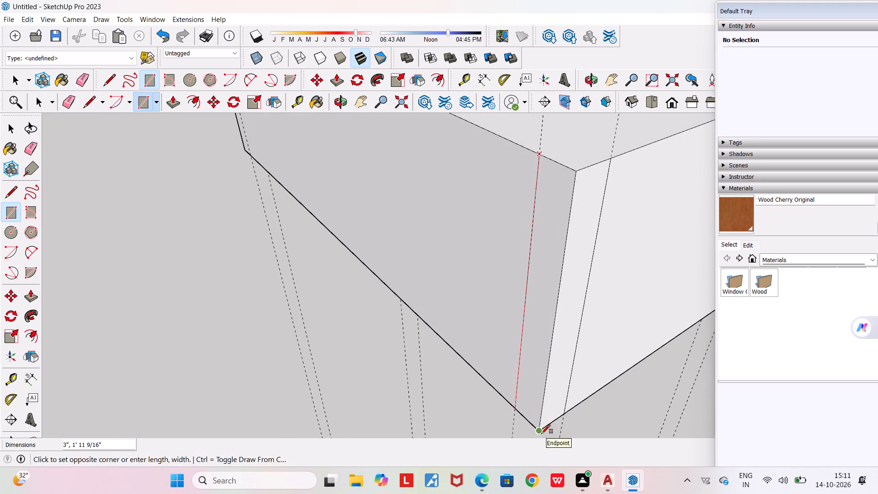
click(541, 434)
Draw a 3" by 1' 11 9/16" rectangle on the same end face, from the other guide to the outer corner edge.
scroll(535, 376, down, 15)
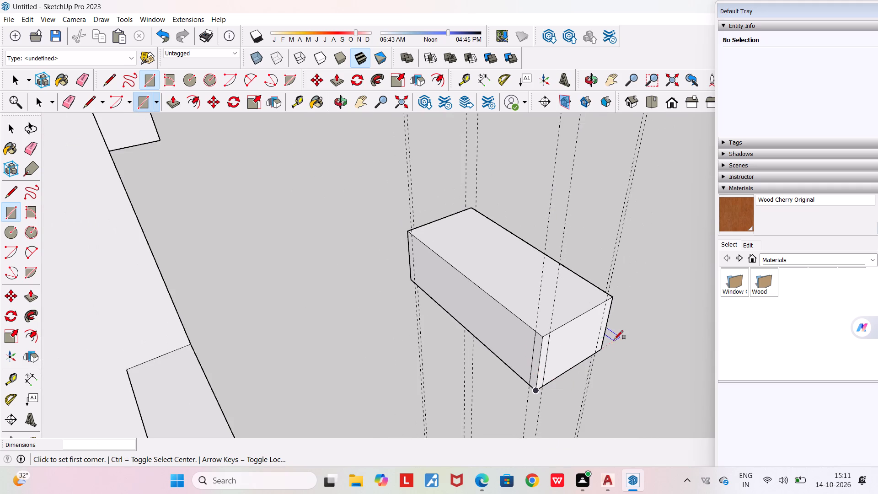
scroll(615, 333, up, 14)
scroll(602, 300, down, 1)
middle_drag(594, 303, 578, 306)
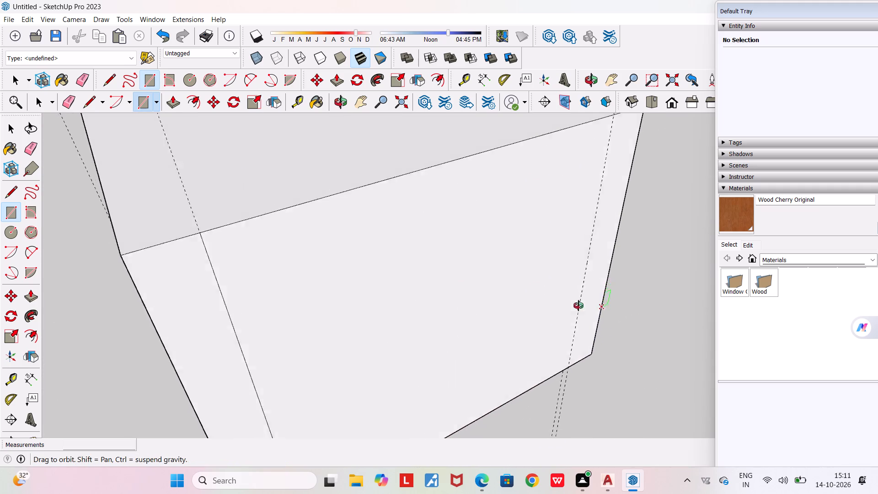
middle_drag(578, 306, 486, 301)
scroll(486, 301, down, 4)
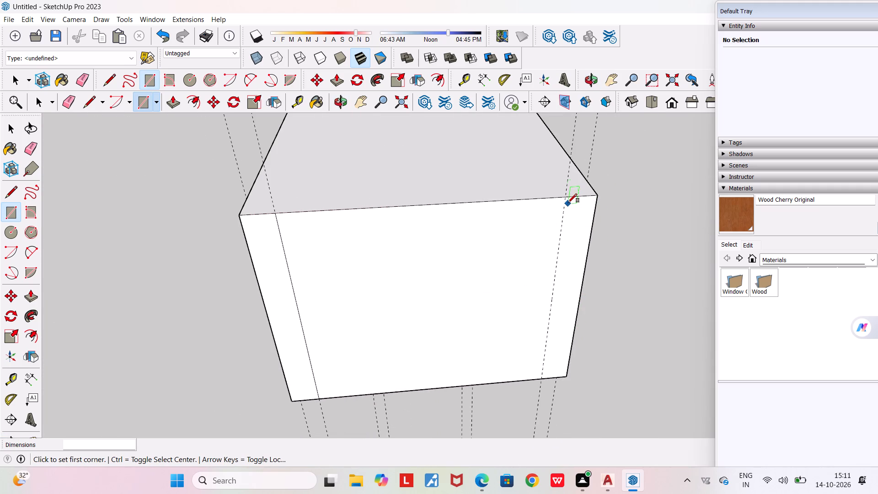
scroll(563, 201, up, 6)
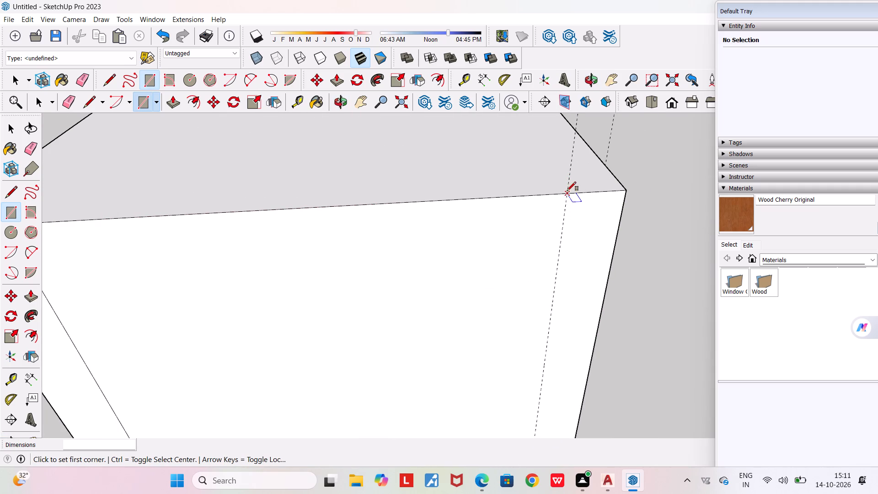
click(567, 193)
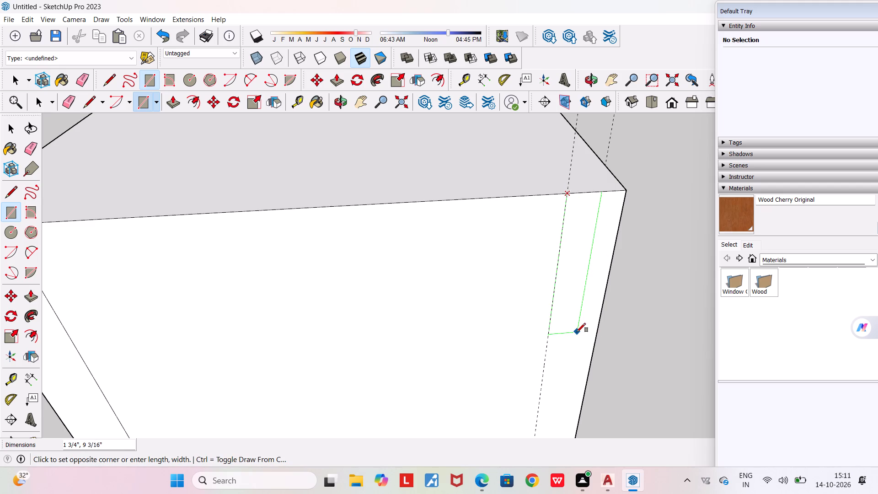
scroll(577, 332, down, 10)
scroll(575, 398, up, 6)
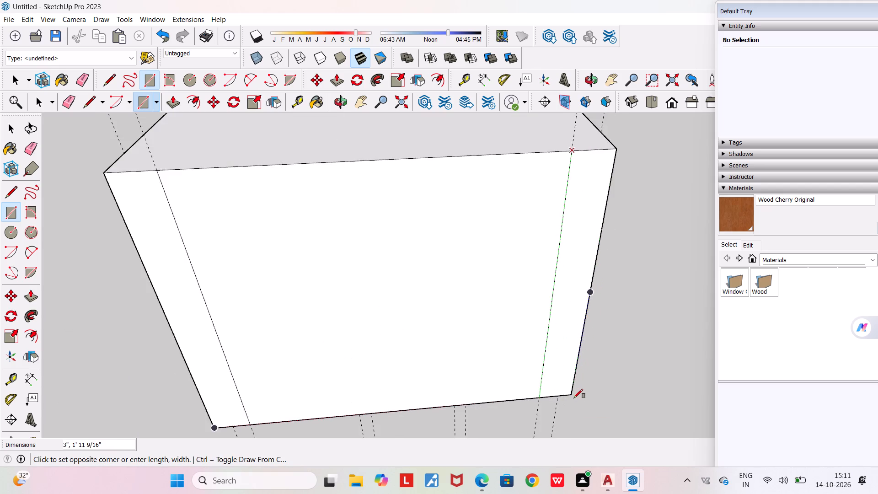
scroll(574, 398, up, 14)
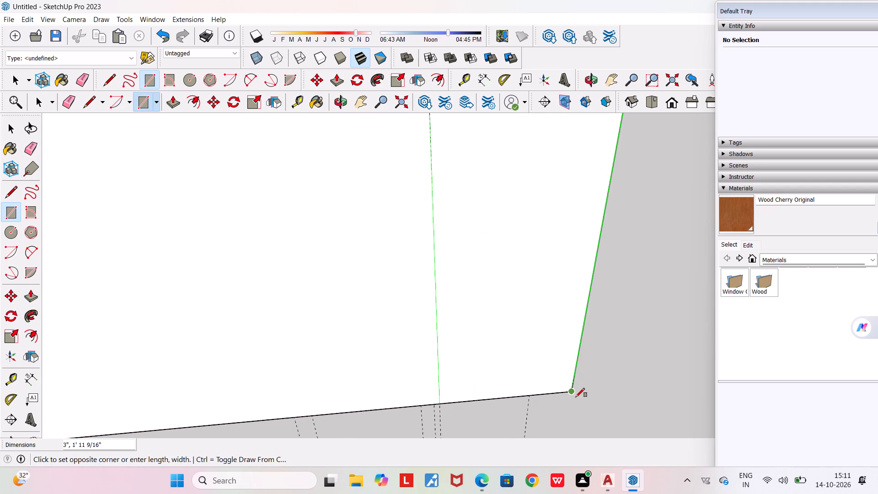
click(573, 390)
Draw a 1' 11 9/16" by 3" rectangle on the outer long face, between that outer corner edge and its guide.
middle_drag(573, 387, 542, 379)
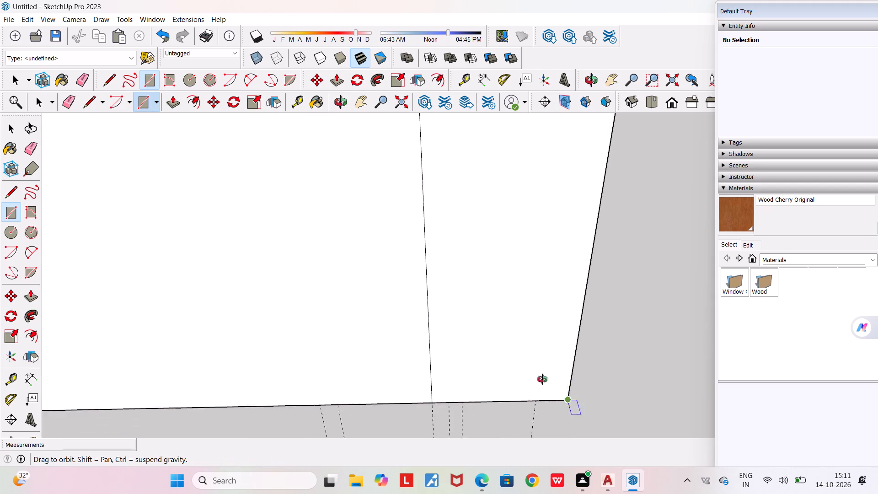
middle_drag(542, 379, 310, 374)
scroll(310, 374, down, 20)
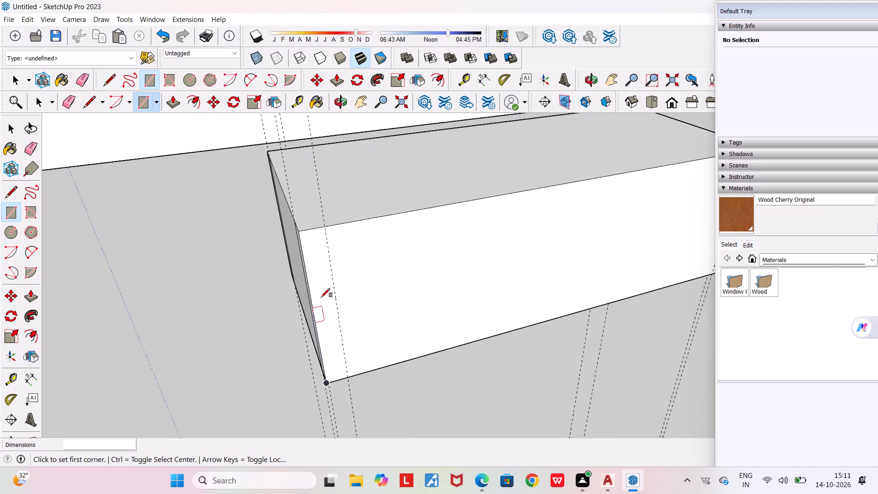
scroll(297, 234, up, 4)
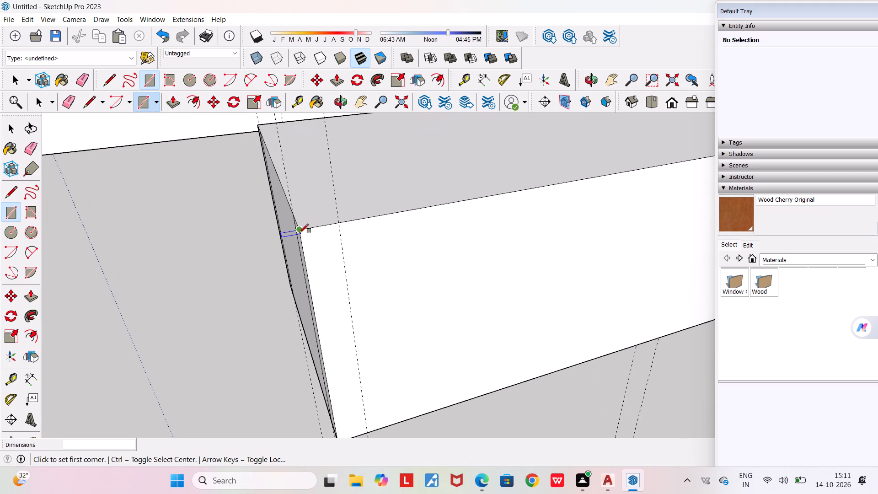
click(300, 230)
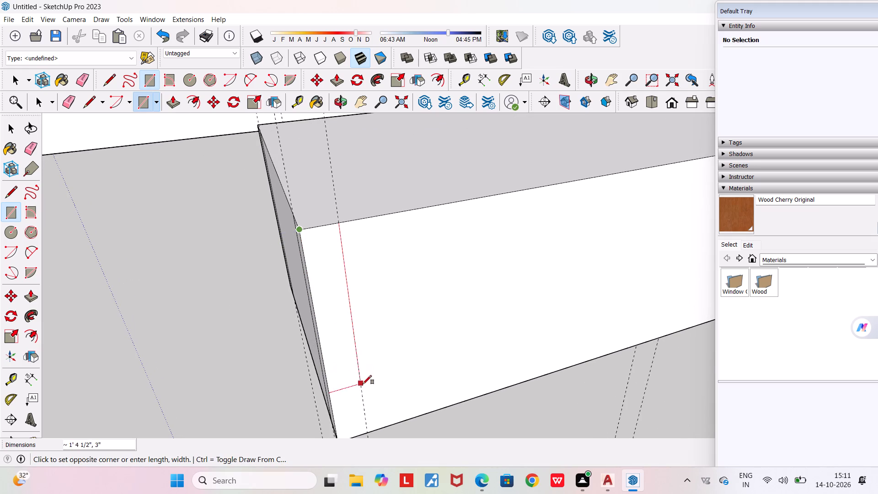
click(368, 431)
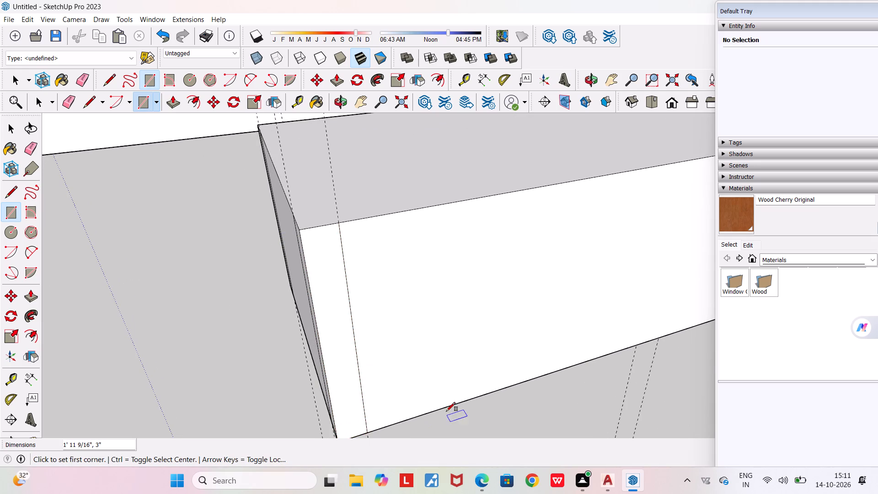
Draw a 3" by 1' 11 9/16" rectangle on the box's outer long face, from the guide to the corner edge at its other end.
middle_drag(436, 400, 318, 348)
scroll(318, 348, down, 10)
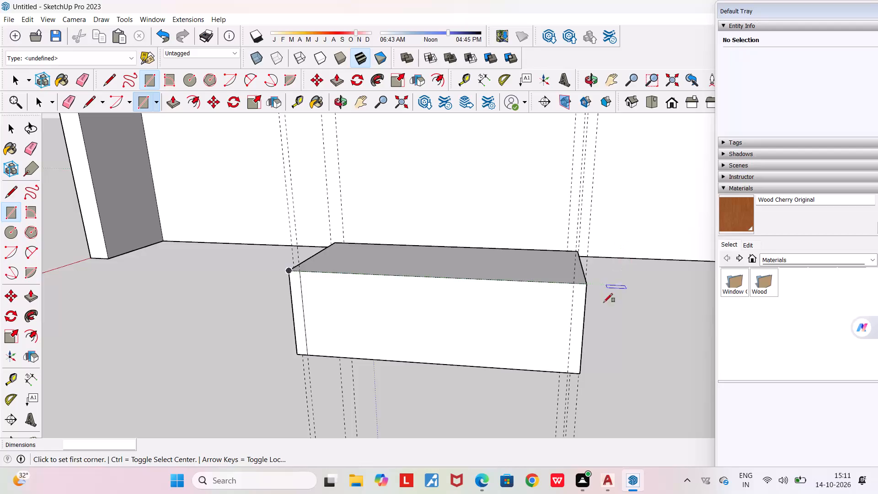
scroll(578, 321, up, 2)
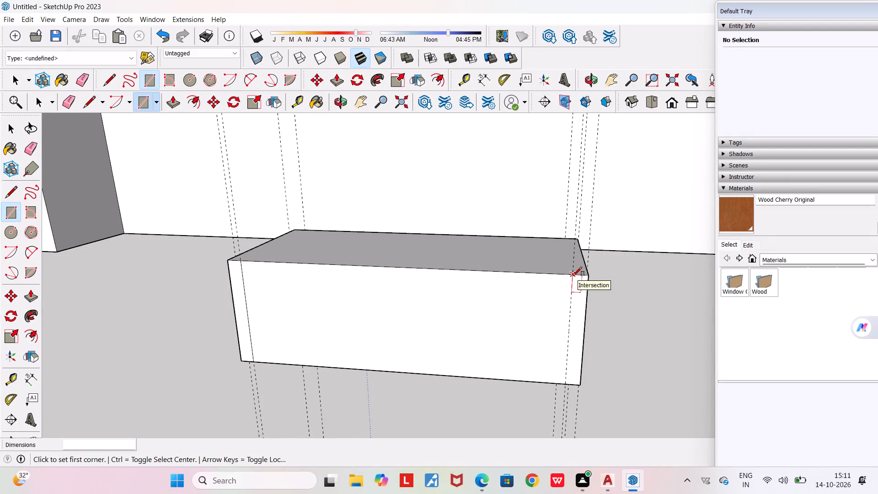
scroll(572, 272, up, 5)
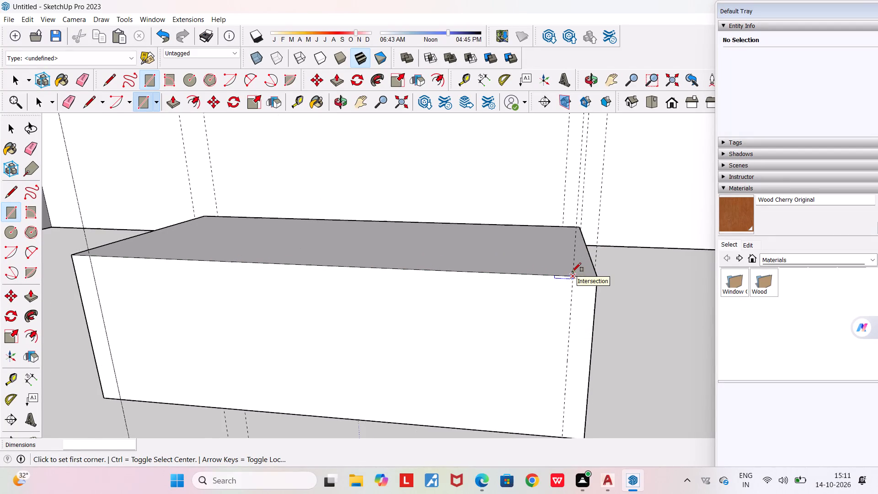
click(574, 276)
middle_drag(592, 369, 583, 356)
scroll(583, 356, down, 2)
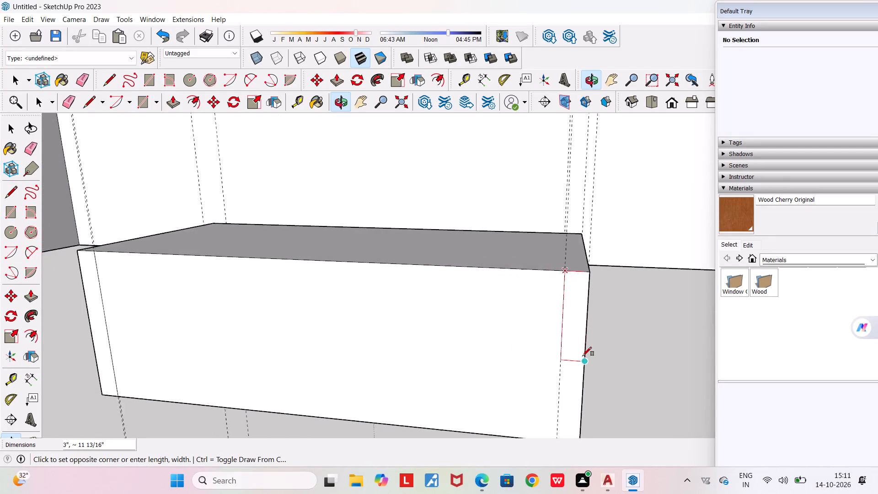
scroll(583, 356, down, 2)
scroll(586, 420, up, 5)
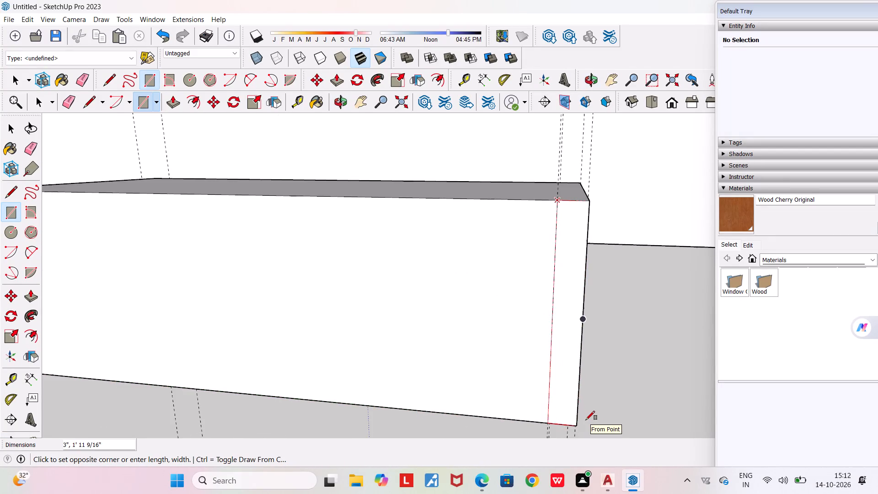
scroll(578, 432, up, 4)
click(578, 425)
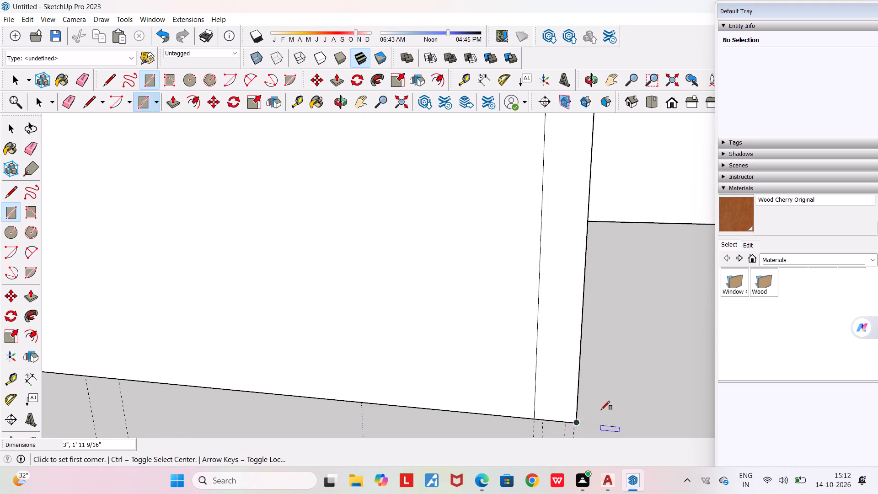
Draw a 1' 11 9/16" by 3" rectangle on the opposite end face, between the outer corner edge and its guide.
middle_drag(601, 409, 438, 419)
scroll(438, 419, down, 3)
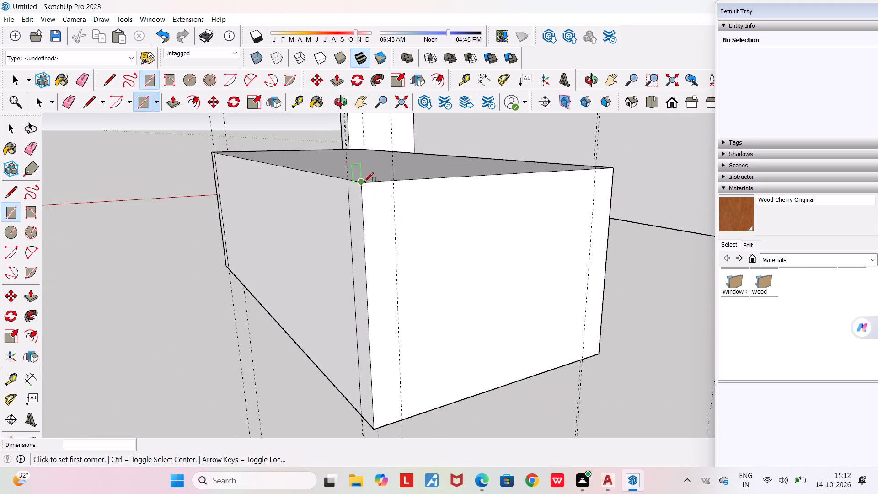
click(362, 183)
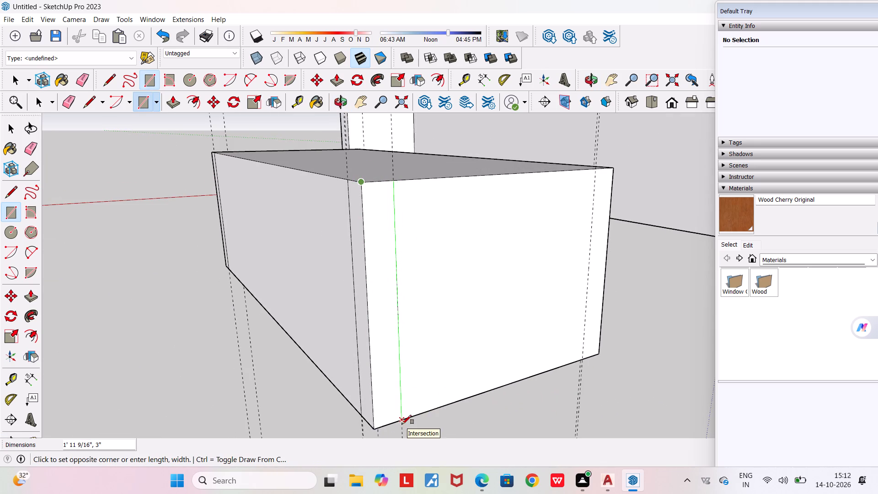
scroll(402, 422, up, 6)
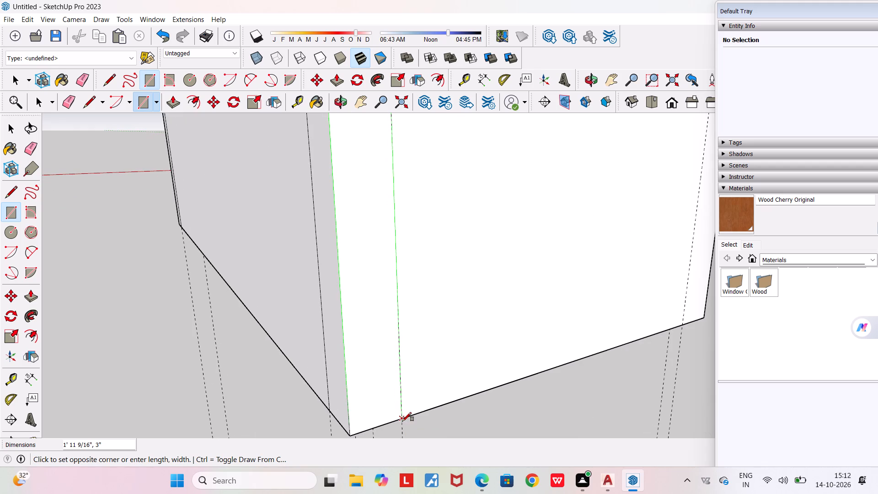
click(402, 421)
Draw a 3" by 1' 11 9/16" rectangle on the same end face, from the other guide to the house-side corner edge.
scroll(413, 413, down, 12)
middle_drag(511, 410, 352, 405)
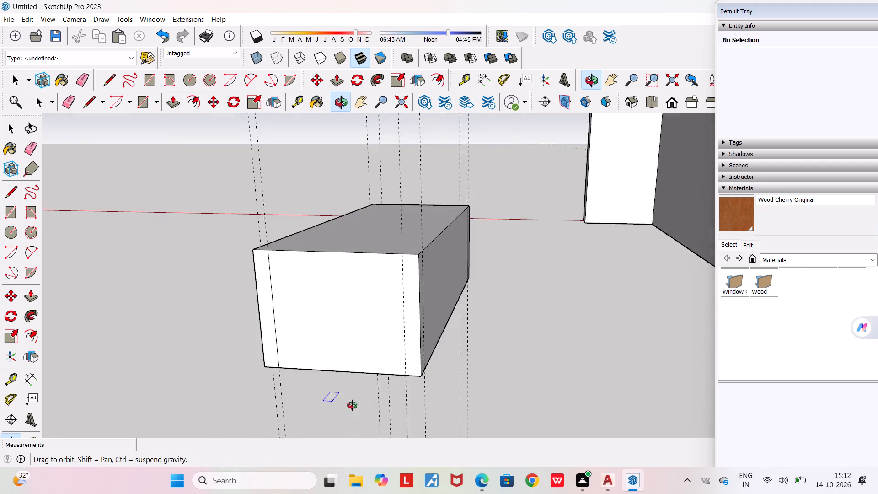
middle_drag(352, 405, 353, 405)
scroll(425, 239, up, 5)
scroll(415, 257, down, 6)
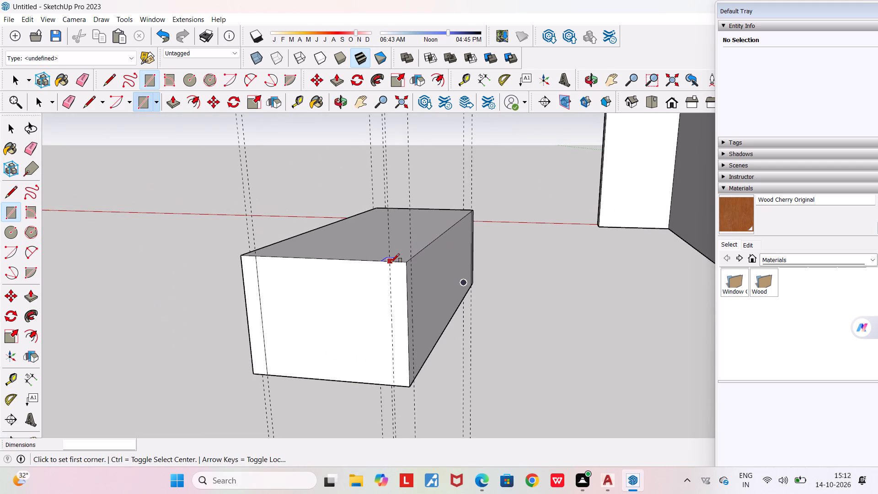
scroll(390, 265, up, 4)
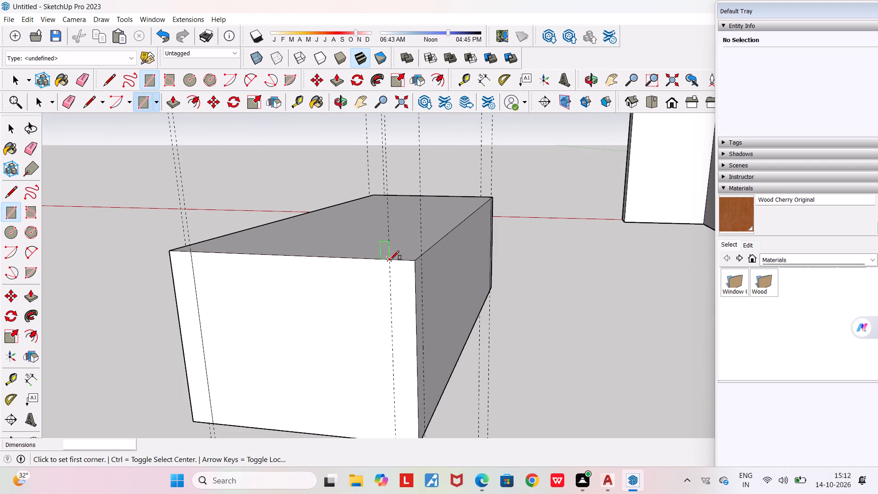
click(388, 259)
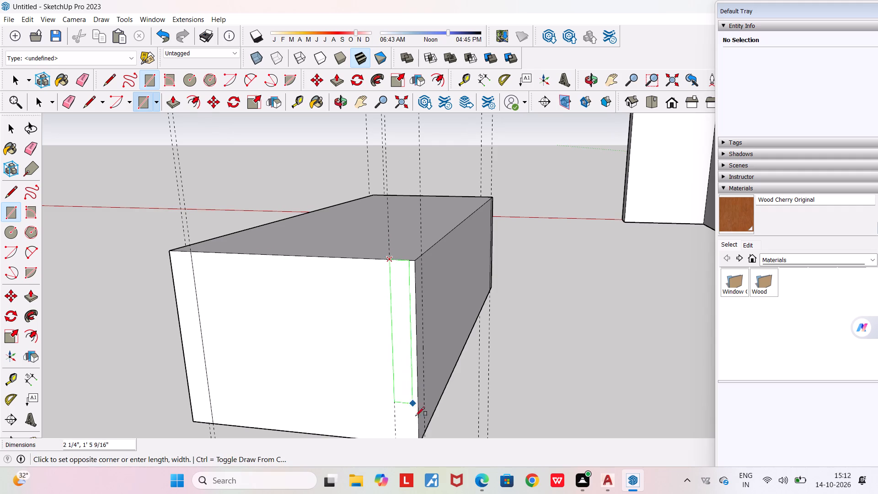
middle_drag(417, 426, 421, 457)
scroll(420, 450, down, 10)
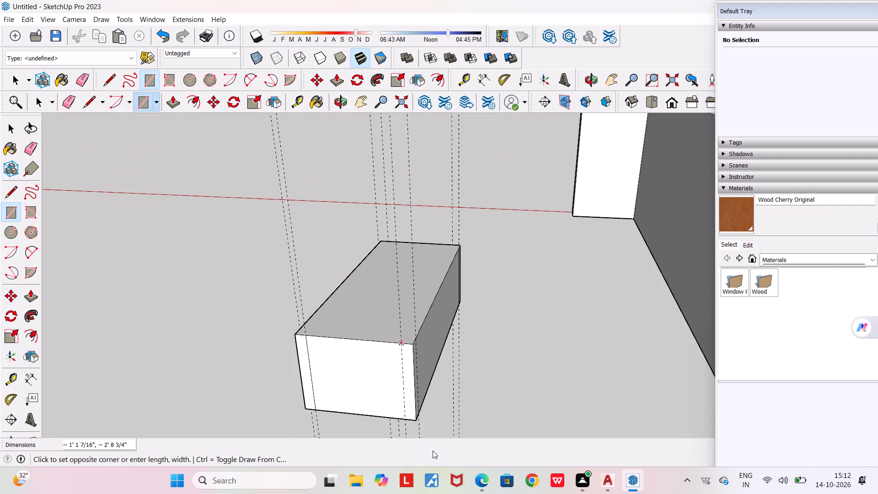
scroll(416, 419, up, 14)
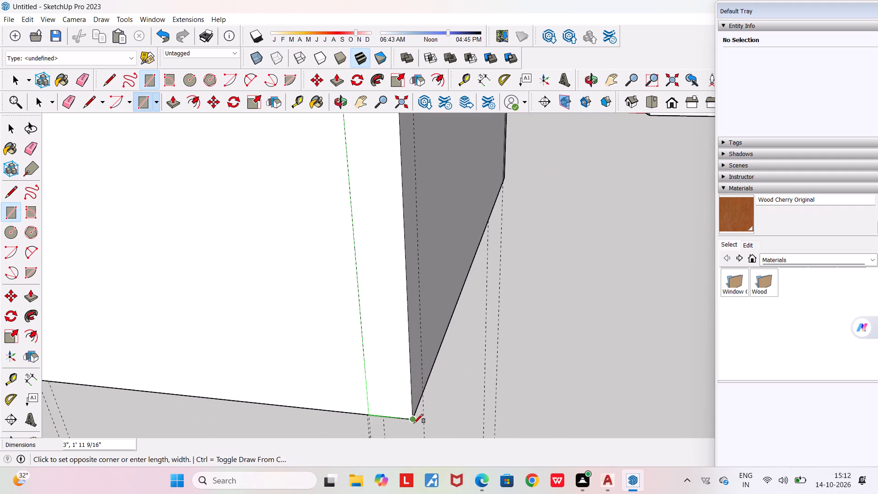
click(412, 421)
Draw a 3" by 1' 11 9/16" rectangle on the house-side long face, from its guide to that same corner edge.
middle_drag(416, 415, 358, 413)
scroll(358, 413, down, 4)
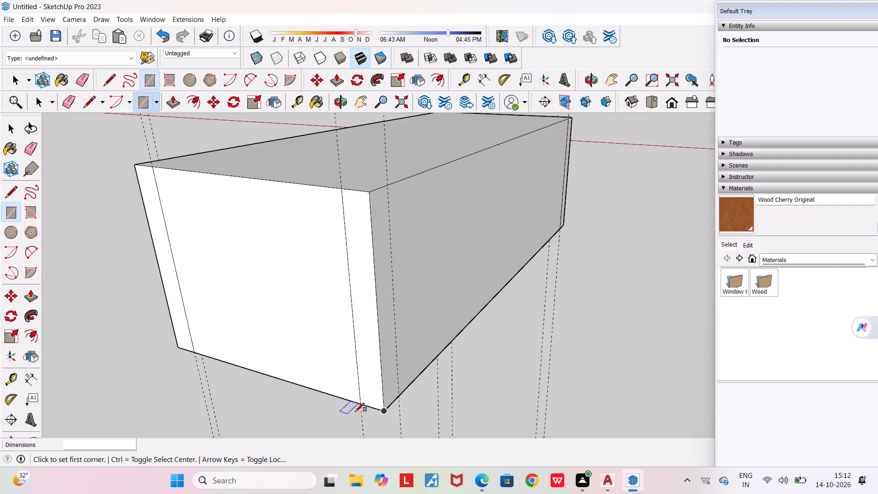
scroll(355, 412, down, 5)
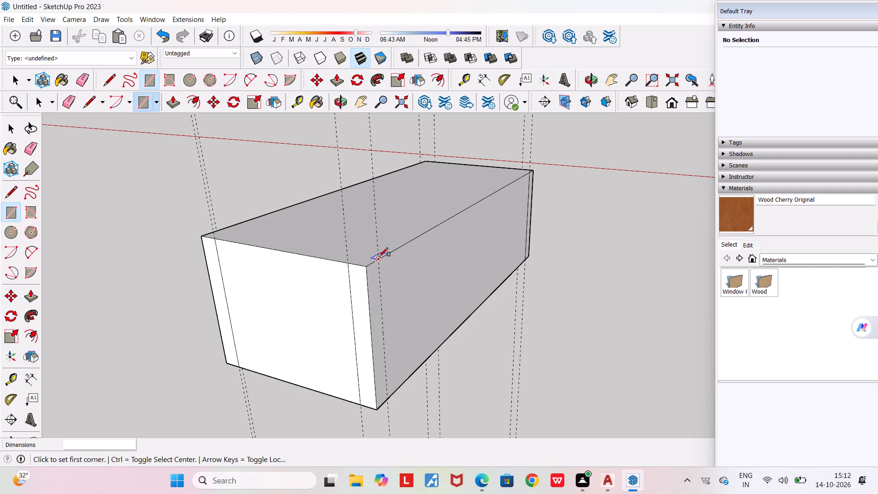
click(379, 257)
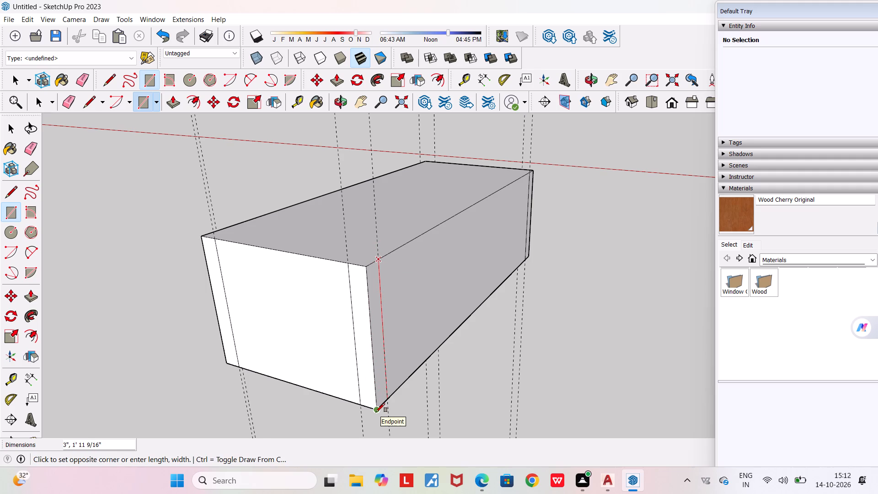
click(376, 412)
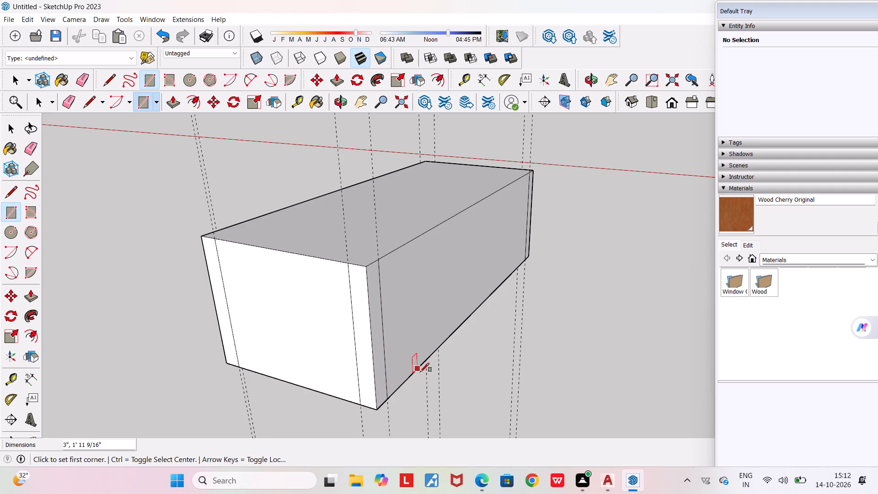
Erase all the vertical guides around the box.
middle_drag(375, 357, 308, 345)
scroll(308, 345, down, 5)
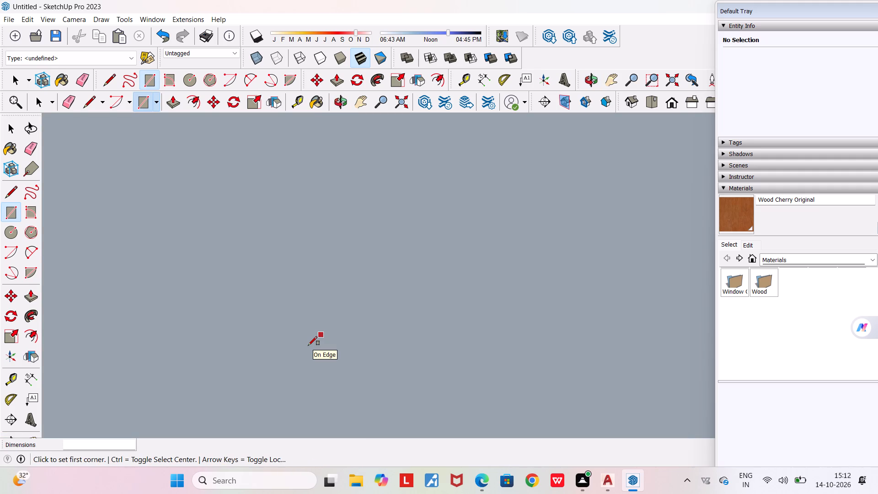
click(651, 102)
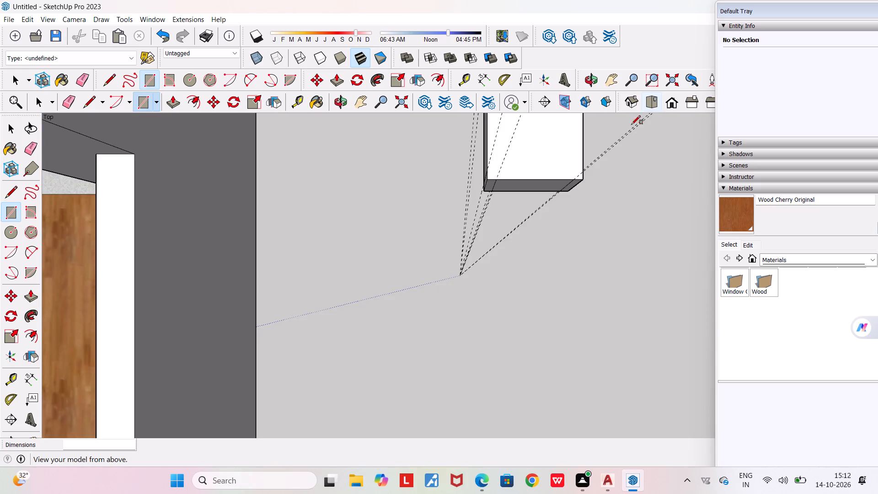
scroll(542, 268, down, 9)
middle_drag(546, 271, 404, 160)
scroll(404, 160, down, 3)
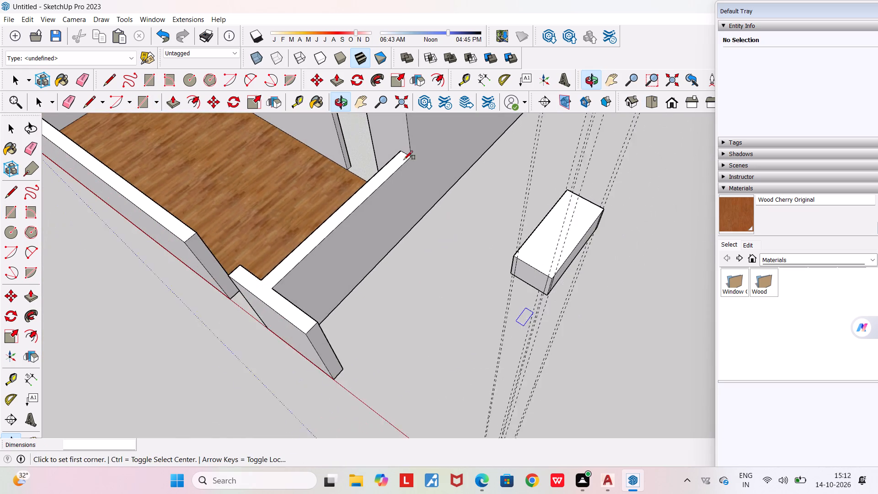
middle_drag(554, 325, 446, 273)
scroll(446, 273, down, 4)
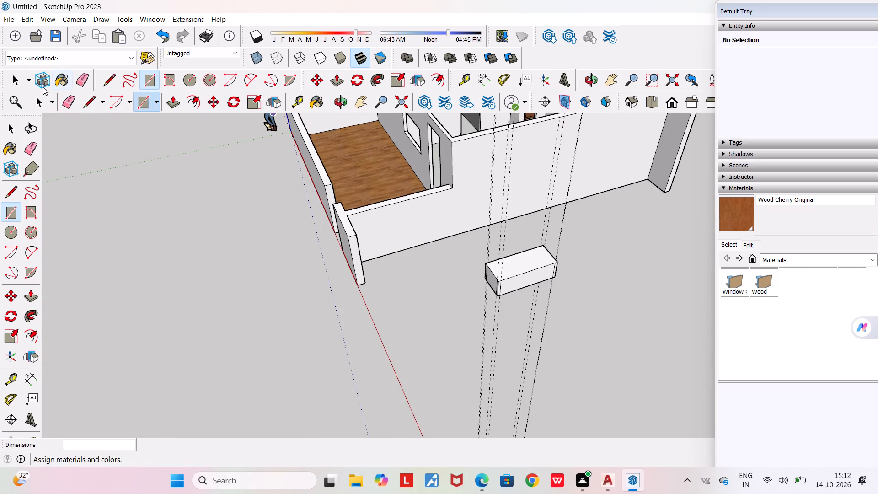
key(e)
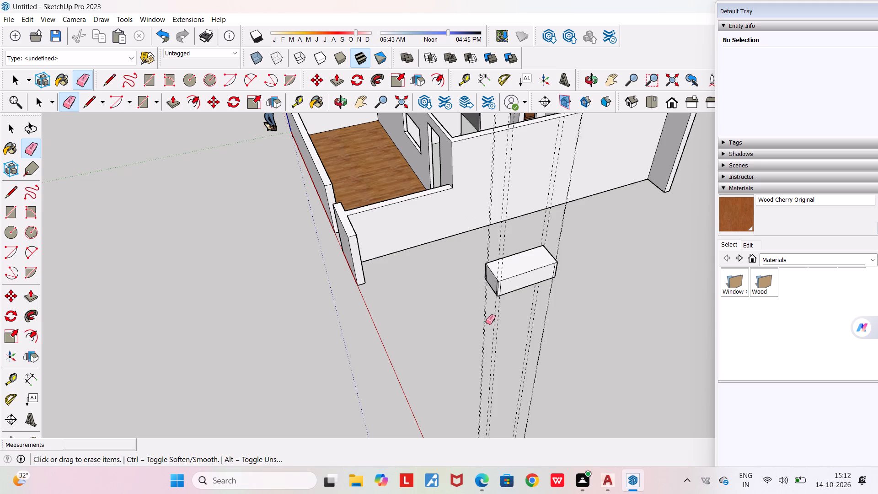
drag(484, 322, 562, 324)
Place a horizontal guide on the outer long face, 5" below its top edge, with the Tape Measure tool.
scroll(545, 326, up, 5)
middle_drag(527, 317, 476, 228)
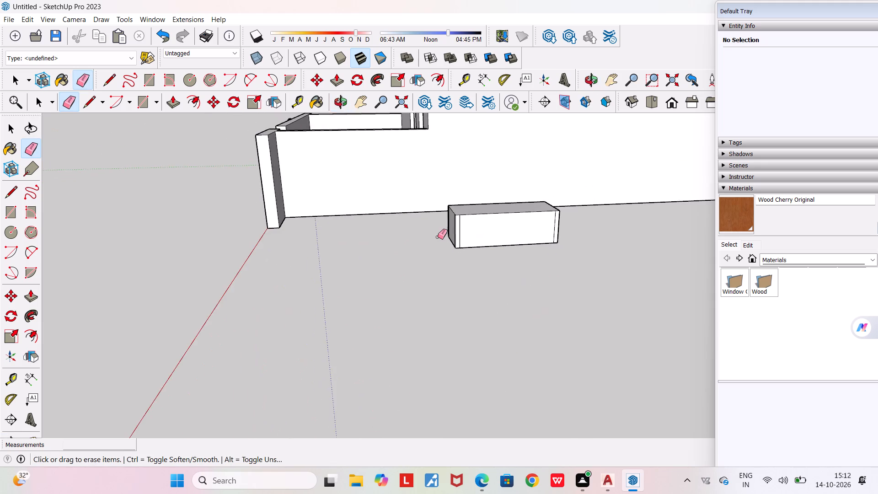
scroll(438, 237, up, 7)
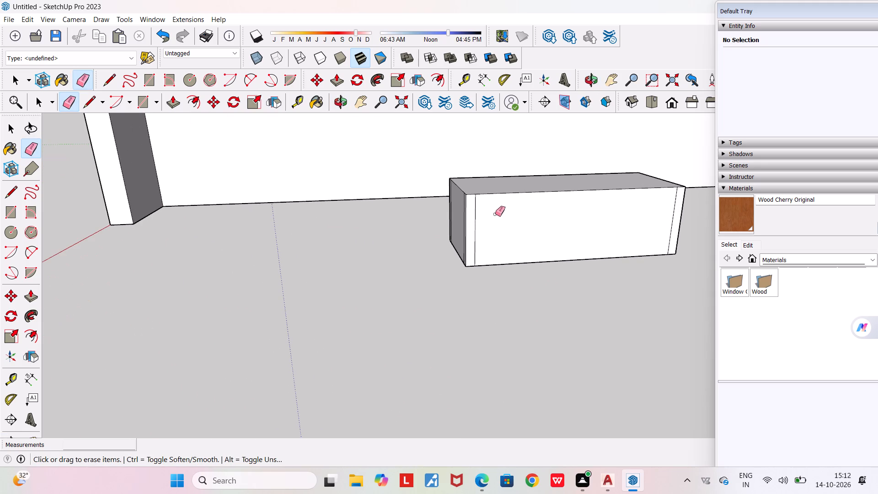
scroll(501, 211, up, 3)
middle_drag(468, 211, 358, 211)
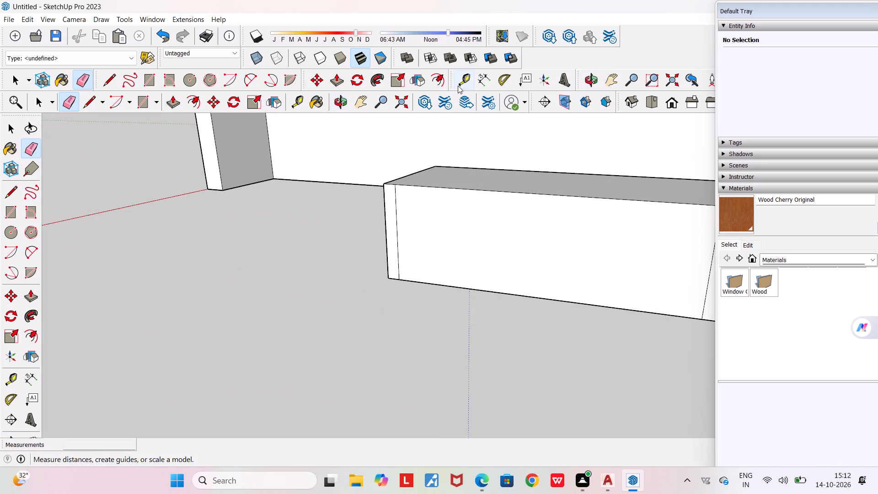
click(298, 105)
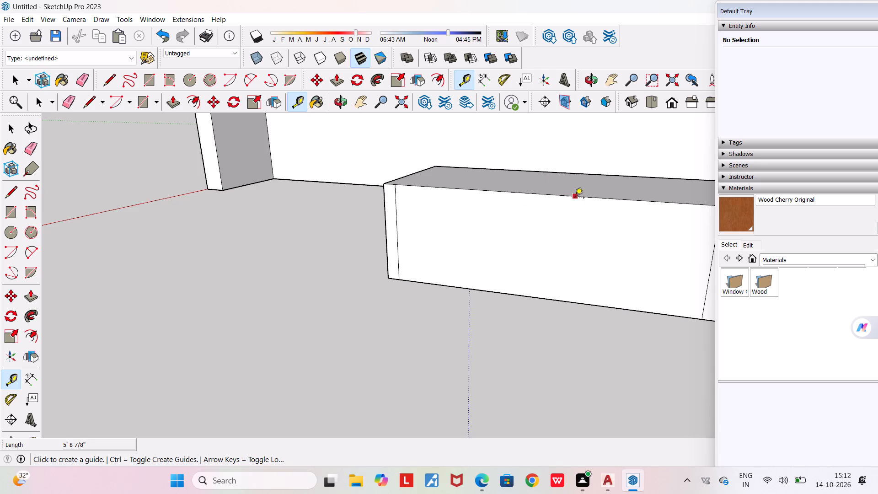
click(543, 194)
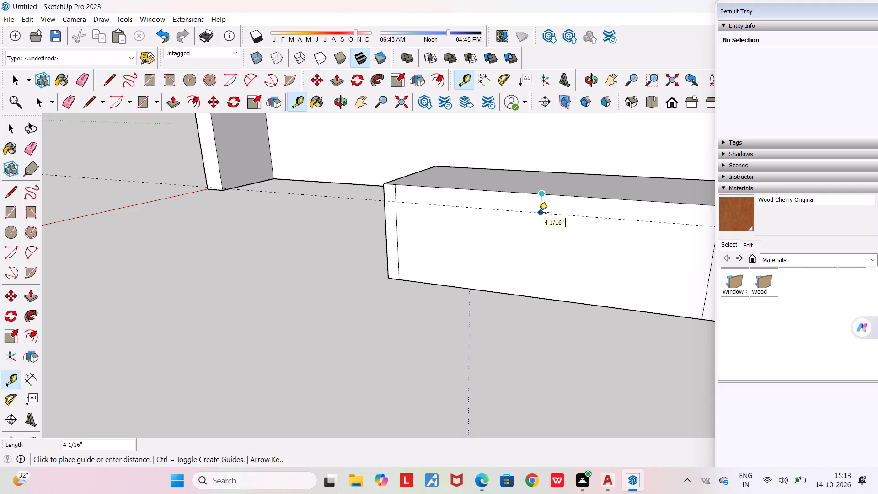
key(5)
key(shift+quotedbl)
key(shift+Return)
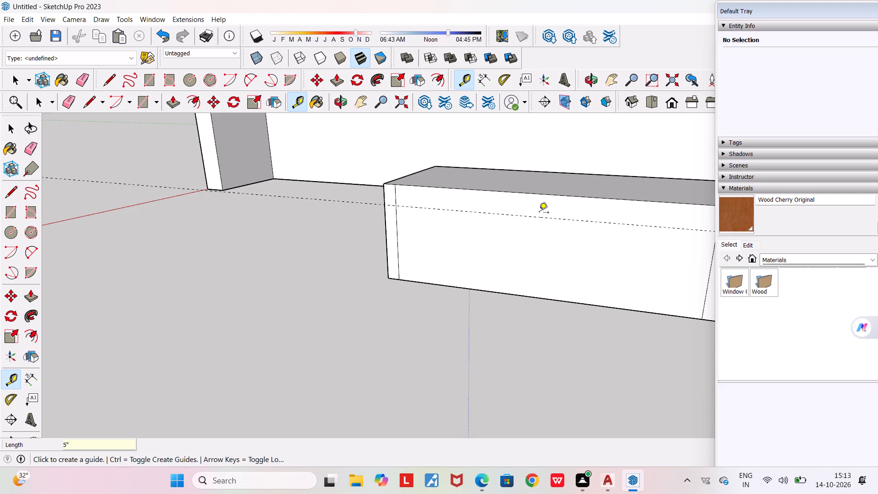
Place a horizontal guide 5" below the top edge of the end face farther from the red axis.
middle_drag(539, 213, 290, 220)
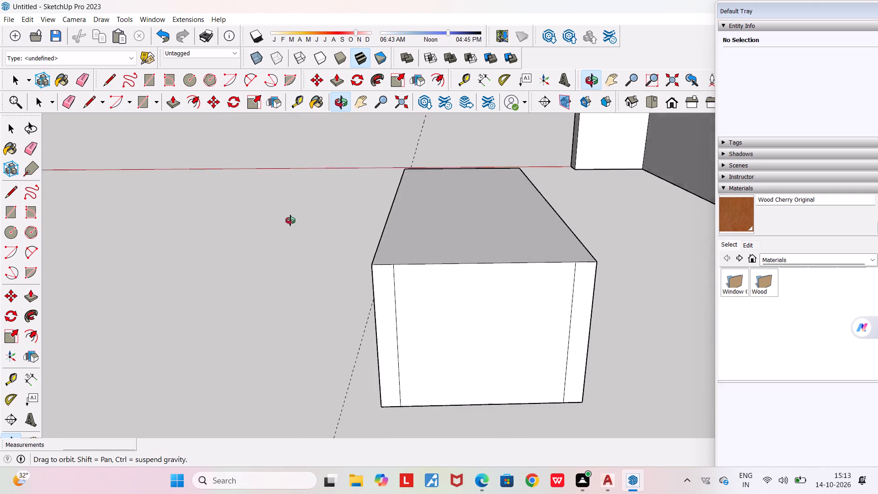
middle_drag(290, 220, 282, 220)
scroll(503, 296, up, 2)
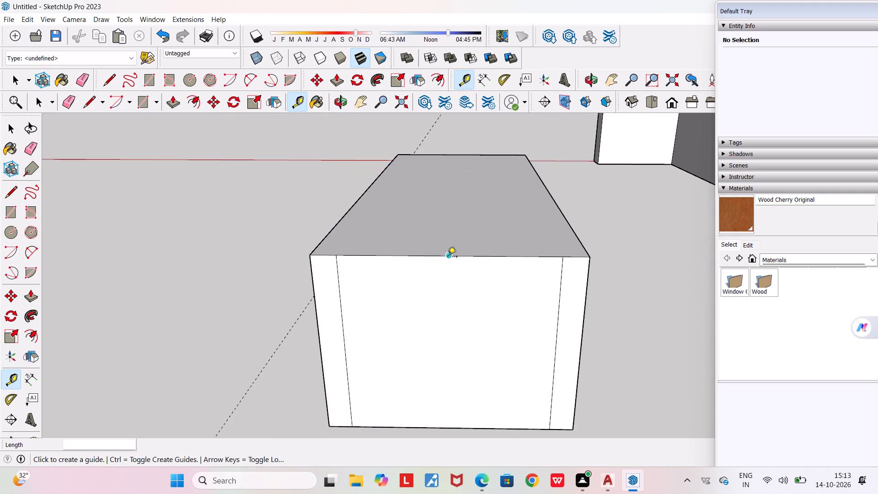
click(448, 258)
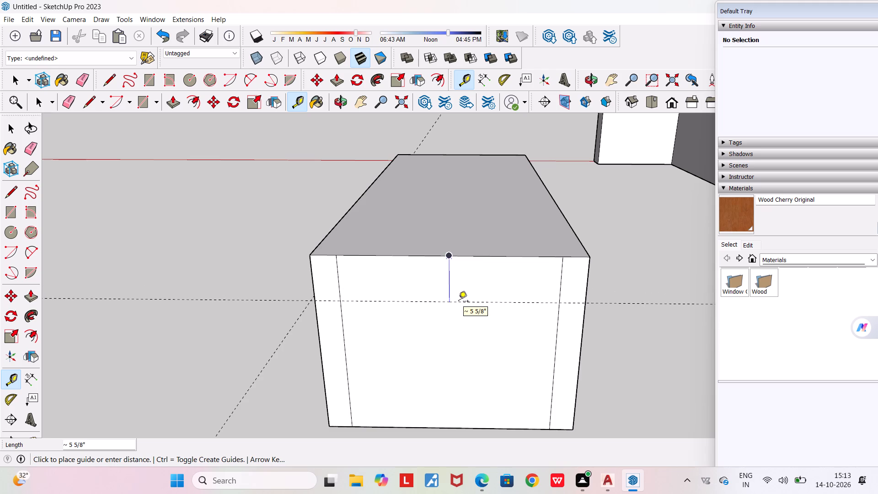
key(5)
key(shift+quotedbl)
key(Return)
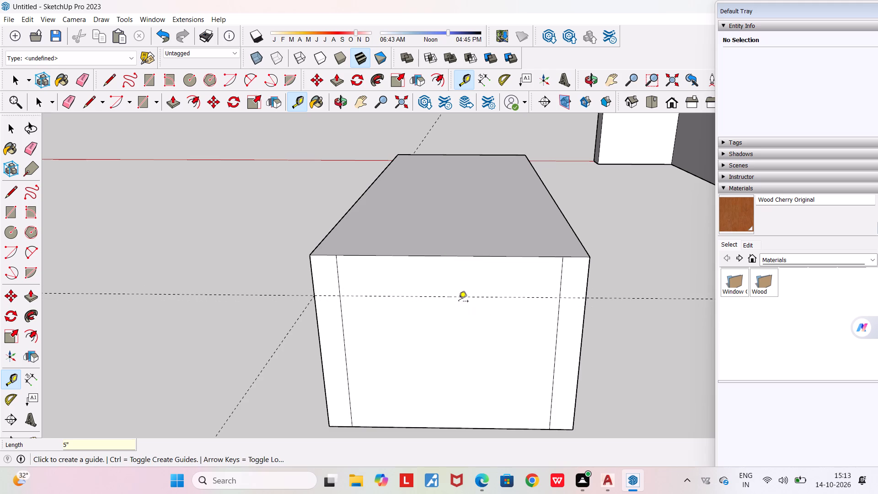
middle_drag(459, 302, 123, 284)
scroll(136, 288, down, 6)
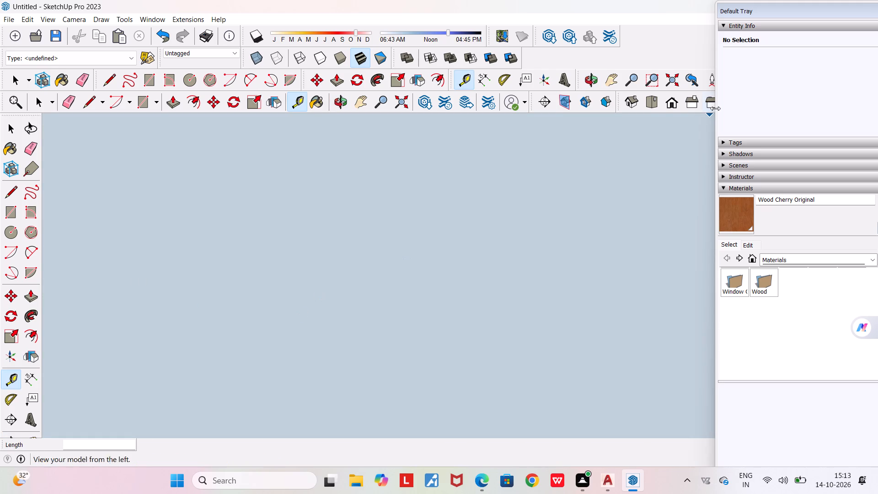
Place a horizontal guide 5" below the top edge of the box's house-side long face.
click(629, 106)
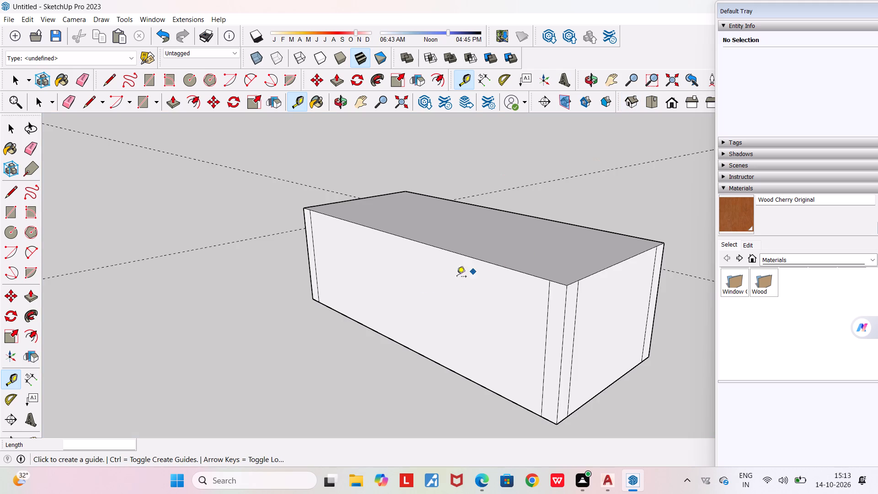
scroll(410, 279, up, 4)
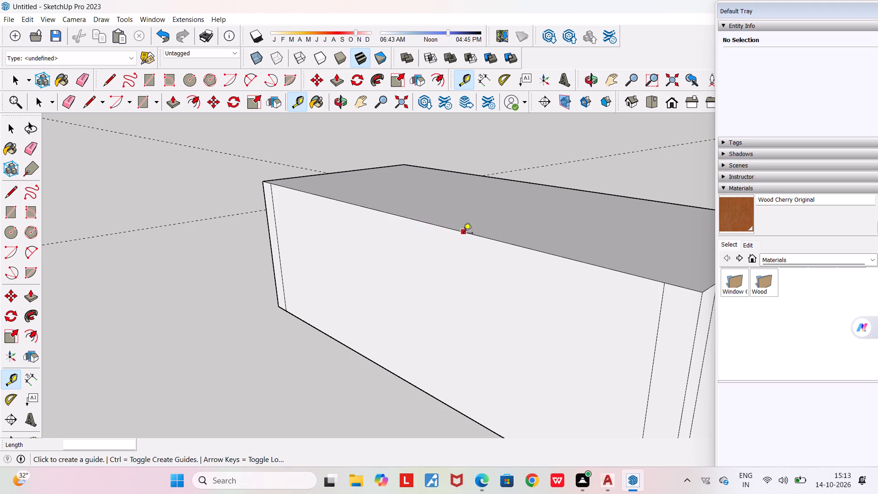
middle_drag(483, 260, 572, 262)
scroll(573, 262, down, 4)
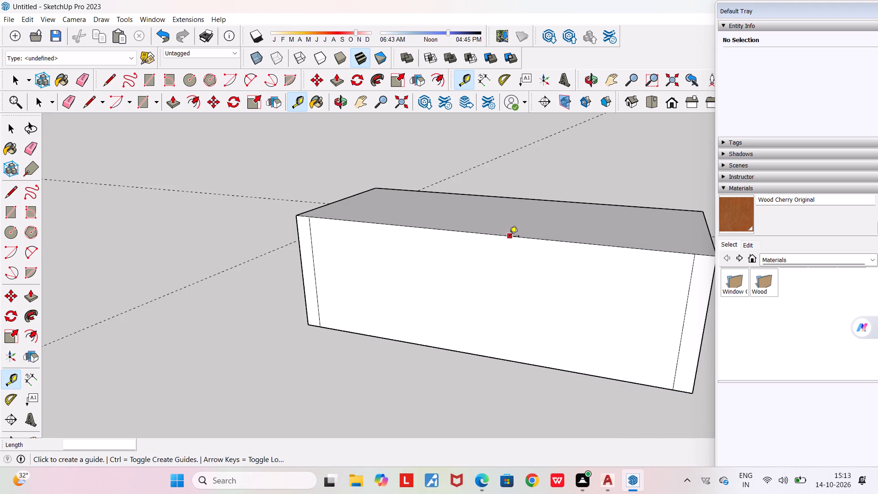
click(477, 233)
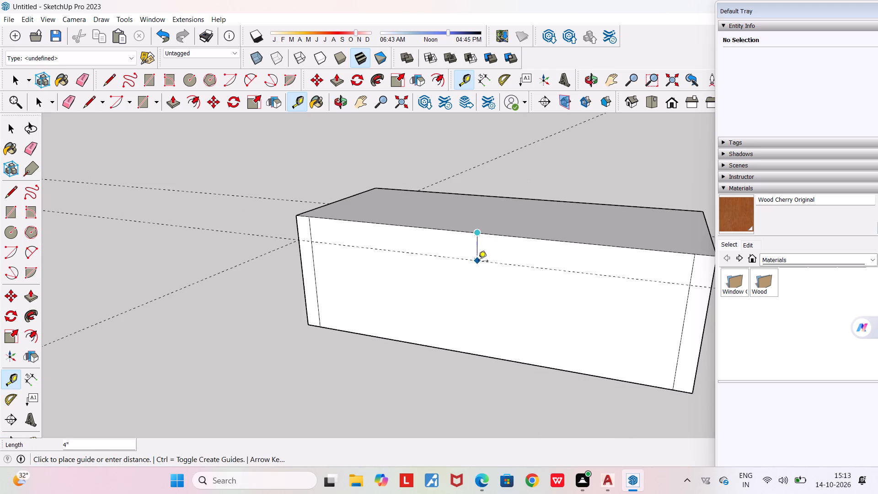
key(5)
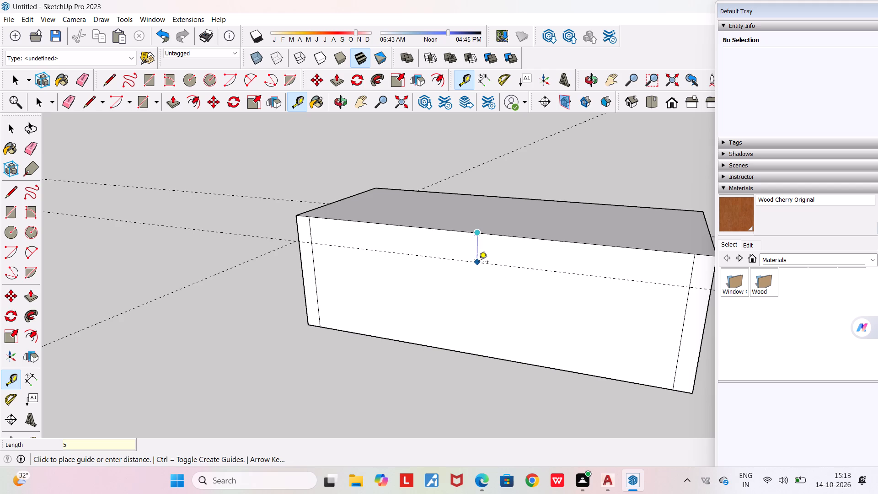
key(shift+quotedbl)
key(Return)
Place a horizontal guide 5" below the top edge of the end face nearer the red axis.
middle_drag(479, 263, 210, 259)
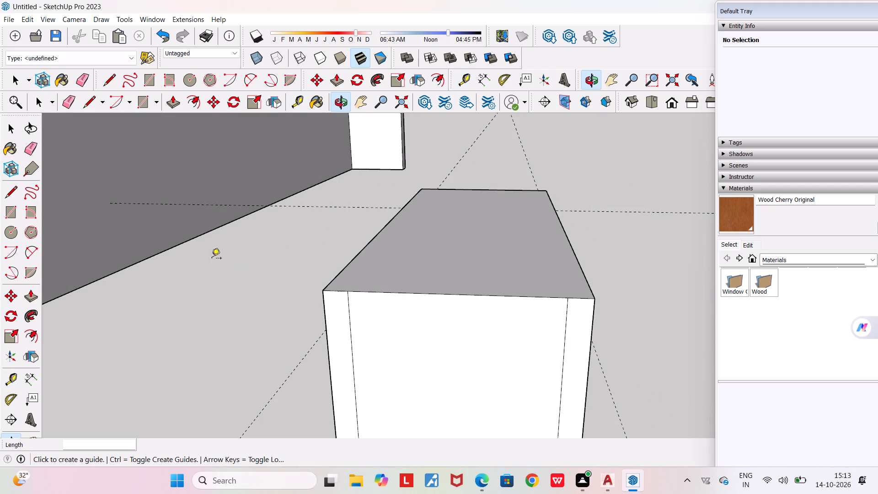
click(460, 295)
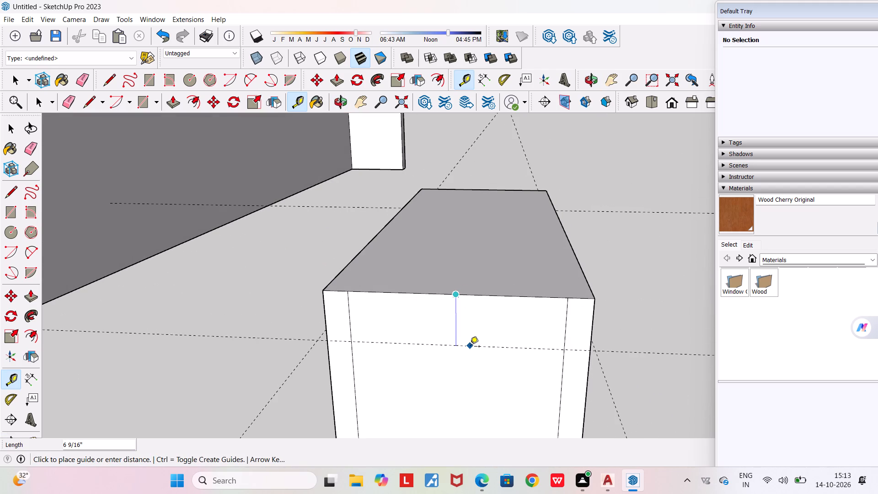
text(5")
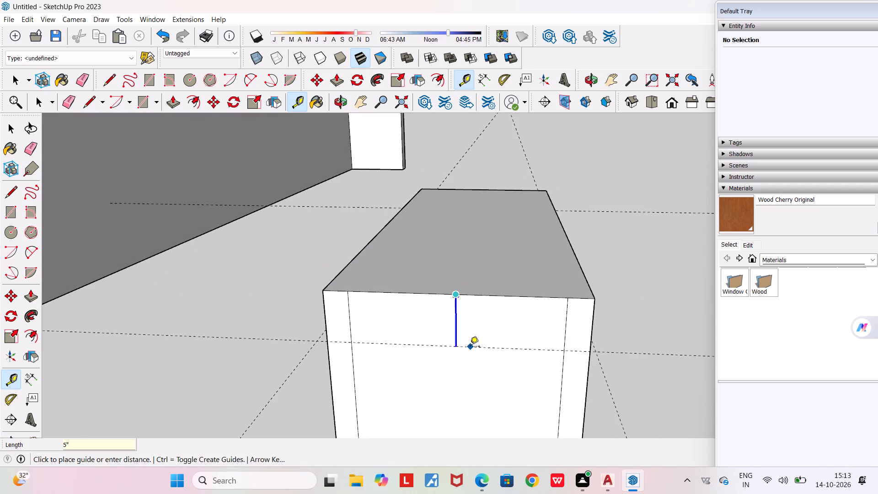
key(shift+Return)
key(space)
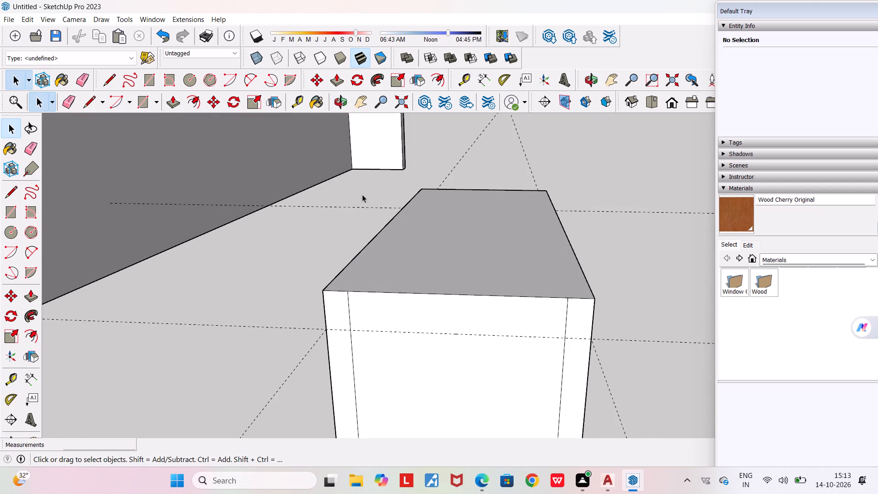
Draw a 2' 1 1/2" line along the guide between the two corner strips on the end face nearer the red axis.
click(87, 107)
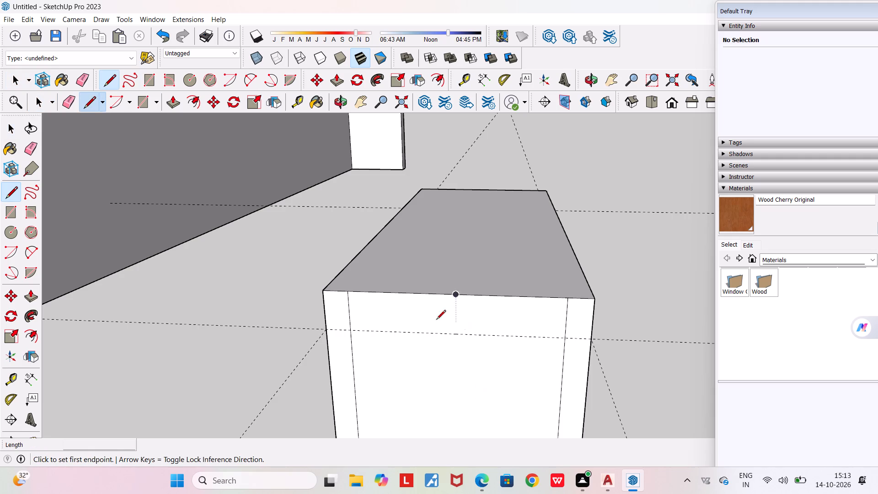
click(350, 330)
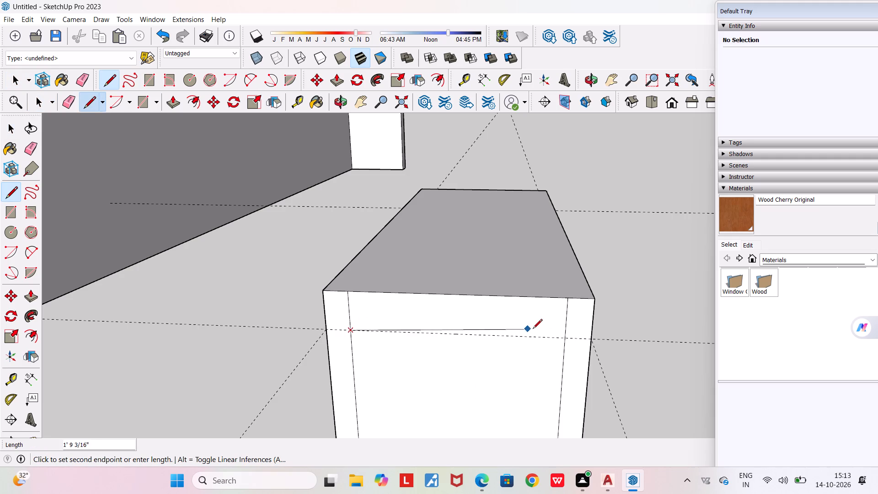
click(566, 336)
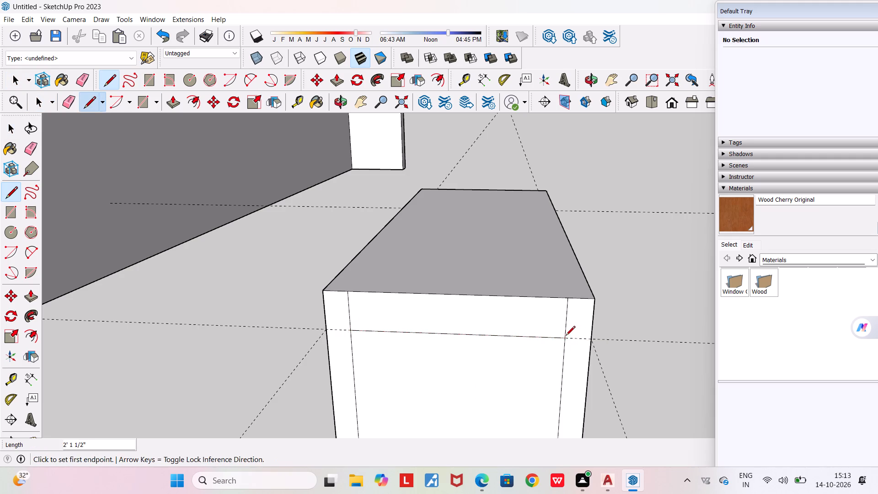
Draw a line along the 5" guide between the corner strips on the outer long face.
middle_drag(578, 348, 268, 338)
scroll(450, 397, down, 5)
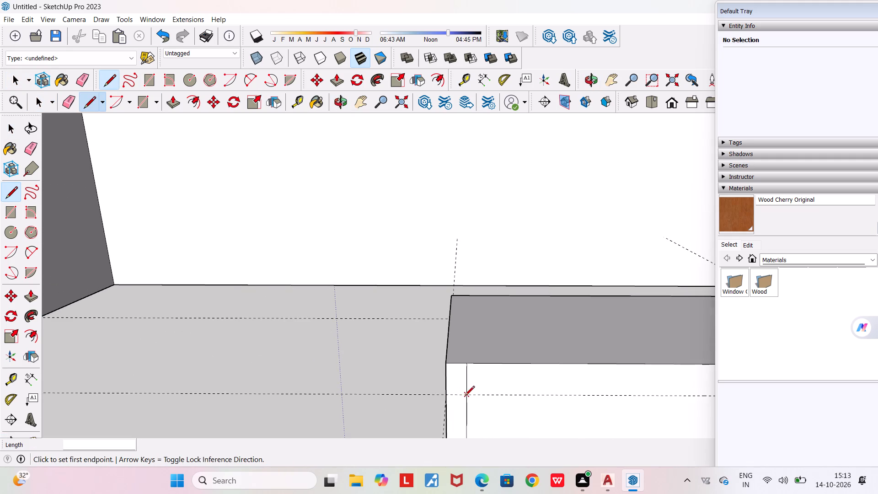
click(467, 397)
middle_drag(540, 408, 484, 378)
scroll(484, 378, down, 10)
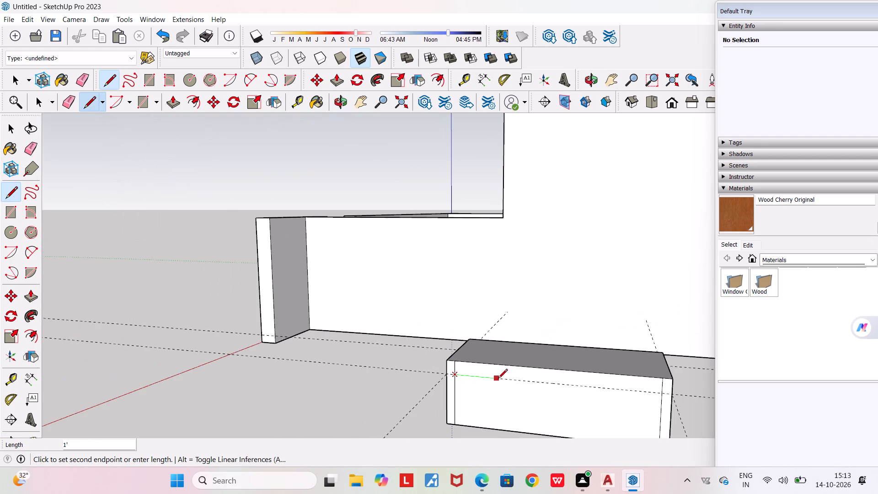
scroll(663, 393, up, 6)
click(663, 393)
Draw a line along the guide between the corner strips on the end face farther from the red axis.
middle_drag(663, 393, 549, 387)
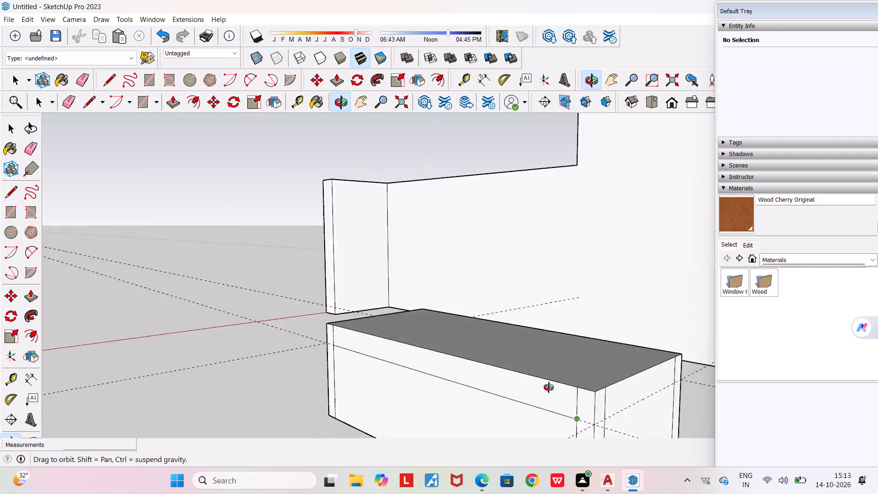
middle_drag(549, 387, 349, 376)
click(304, 402)
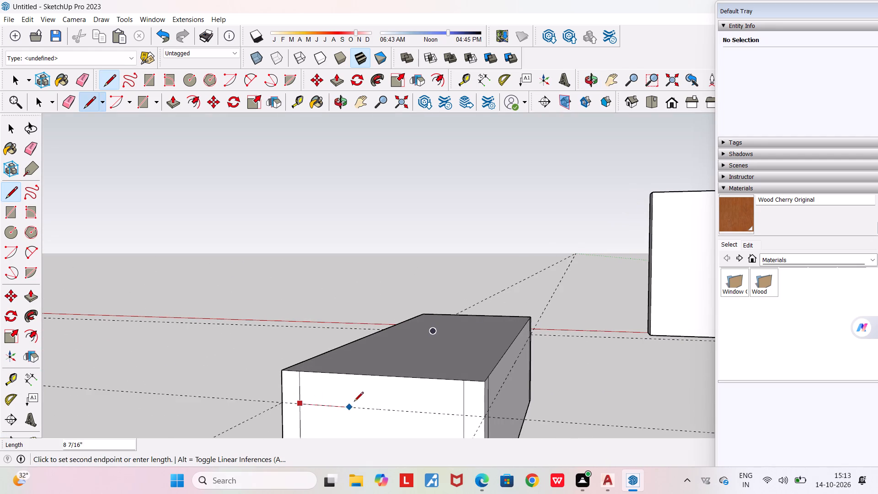
click(462, 411)
Draw a 5' 8 7/8" line along the guide between the corner strips on the house-side long face.
middle_drag(463, 413, 260, 408)
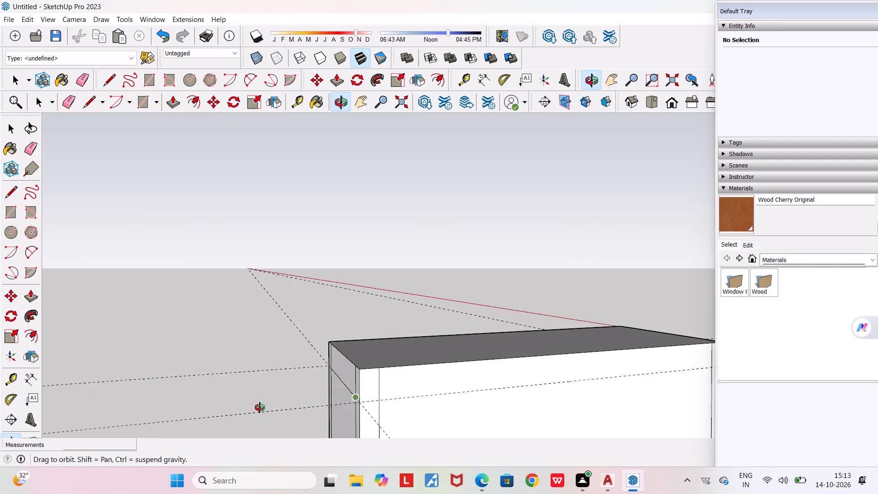
middle_drag(260, 408, 247, 407)
click(378, 398)
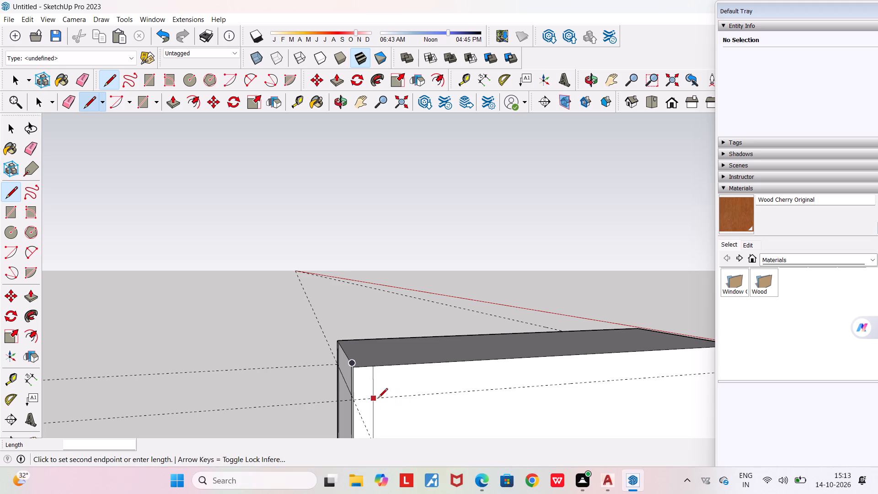
scroll(436, 398, down, 6)
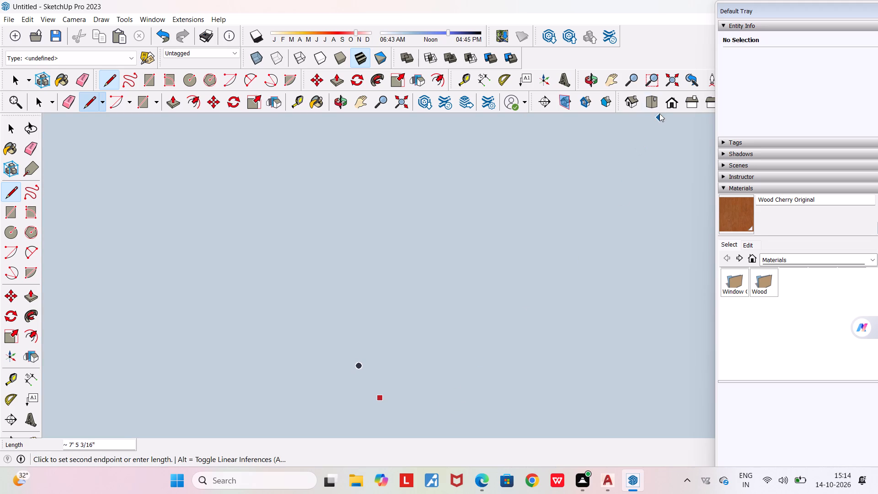
click(638, 107)
scroll(605, 234, up, 2)
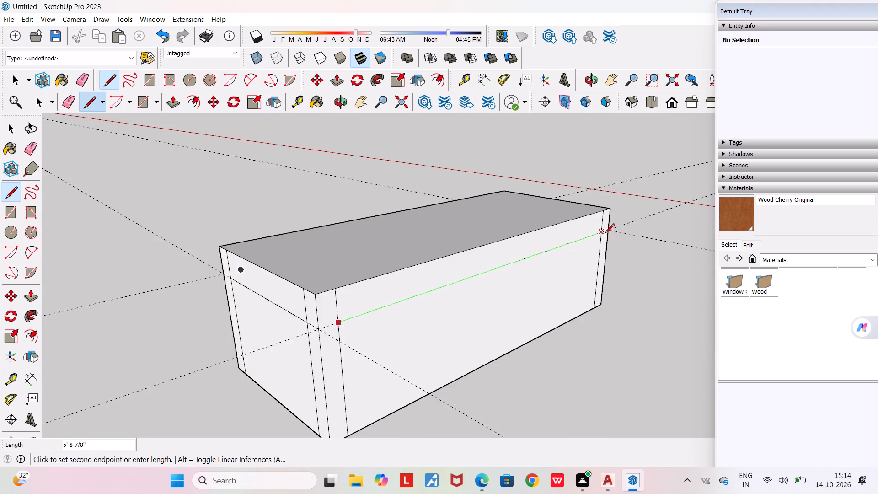
scroll(605, 234, up, 17)
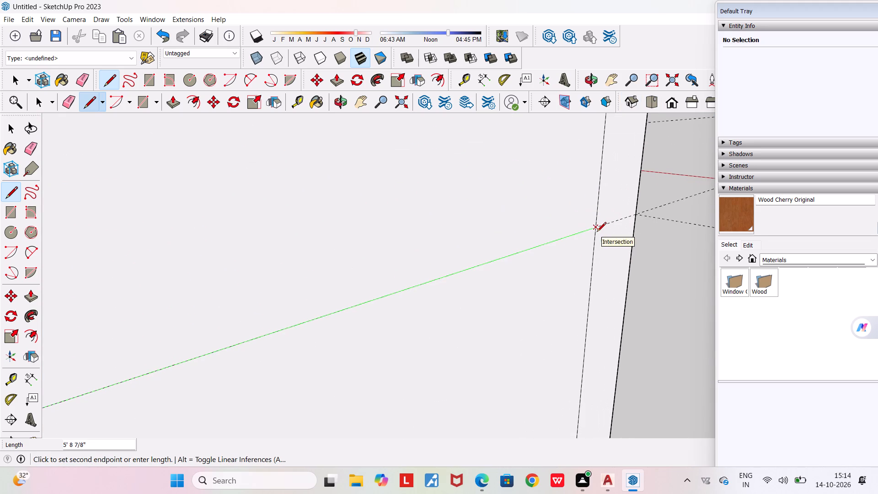
click(597, 232)
Erase all the horizontal guides around the box.
scroll(591, 291, down, 13)
middle_drag(591, 291, 560, 301)
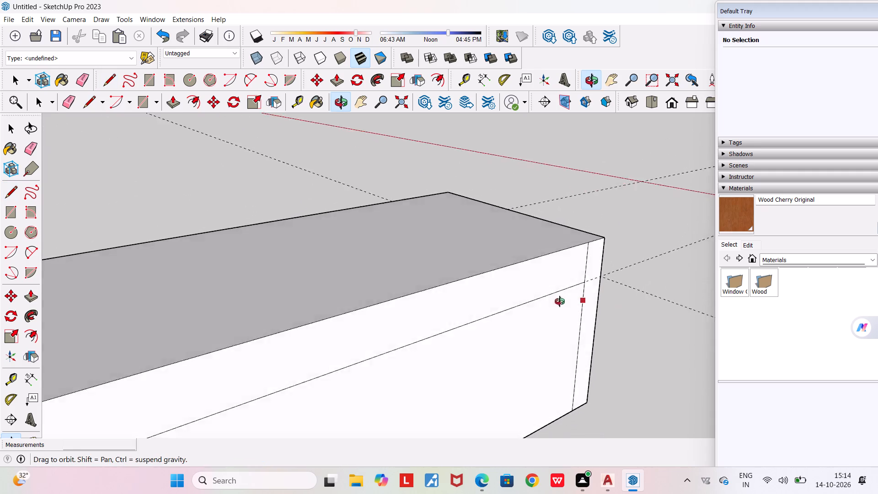
middle_drag(560, 301, 557, 304)
scroll(557, 304, down, 14)
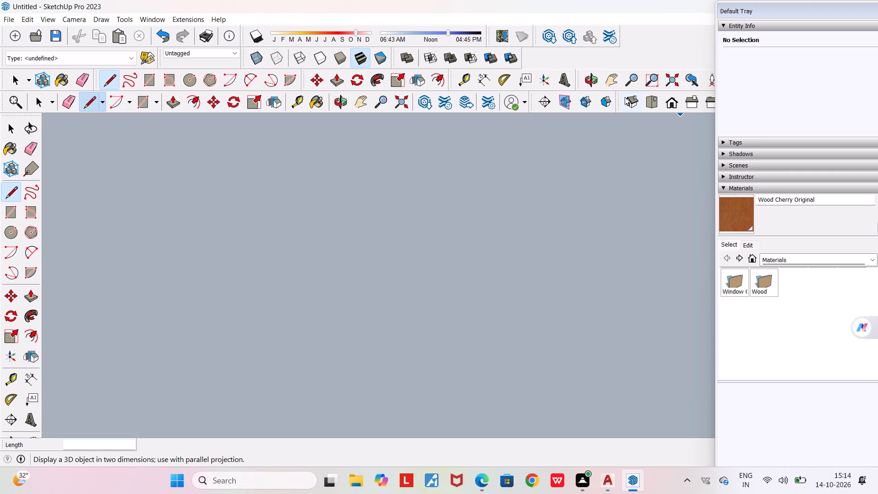
click(632, 104)
middle_drag(484, 299, 439, 347)
scroll(446, 347, down, 4)
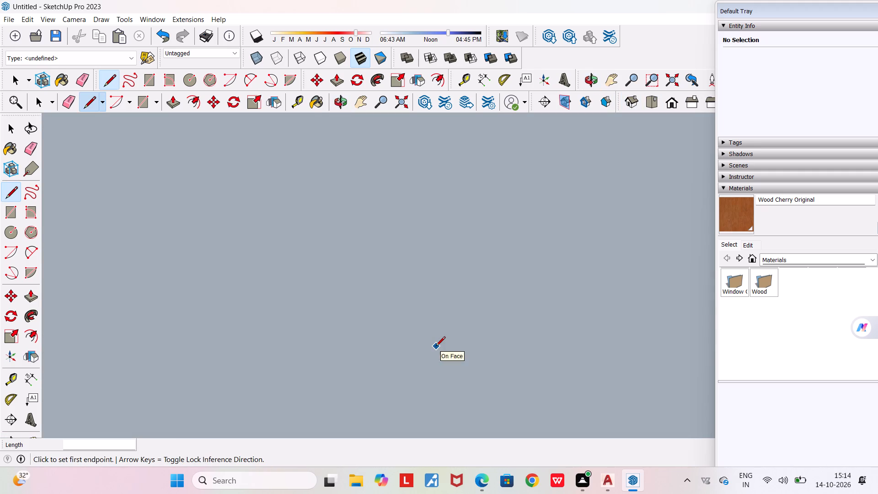
click(639, 101)
scroll(399, 237, down, 8)
click(676, 74)
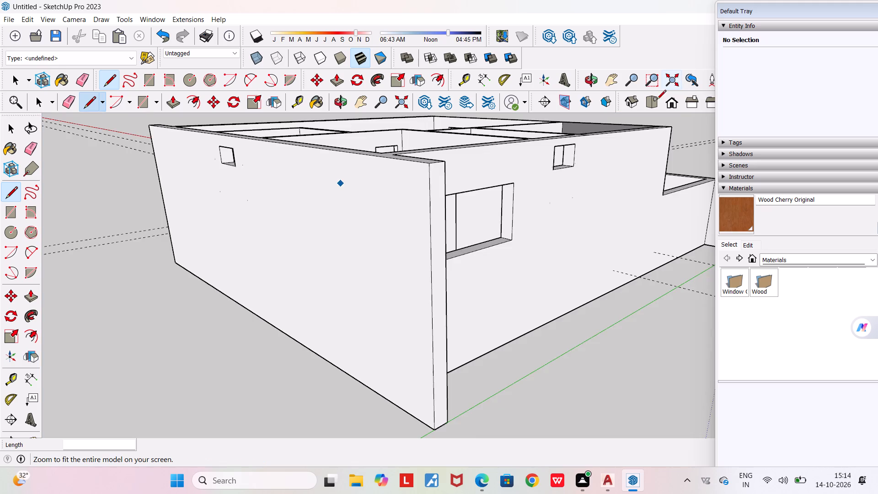
middle_drag(566, 188, 317, 288)
scroll(317, 288, down, 14)
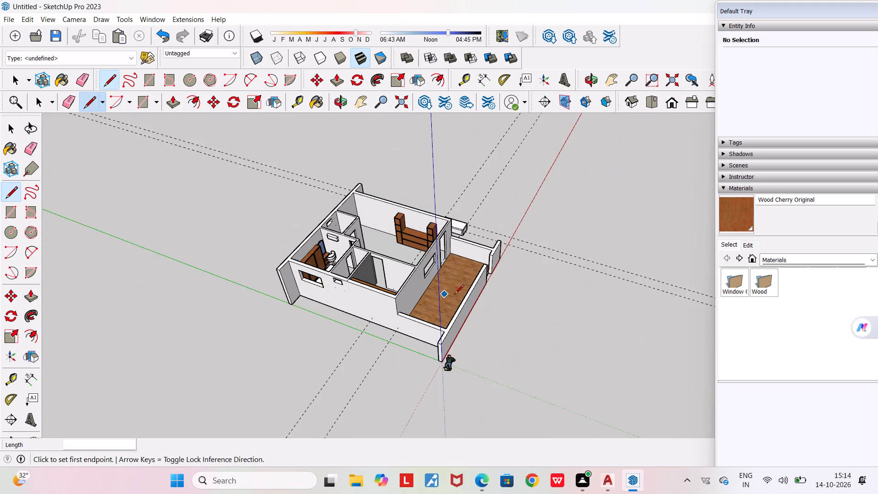
middle_drag(455, 295, 194, 293)
scroll(194, 293, down, 4)
scroll(496, 279, up, 9)
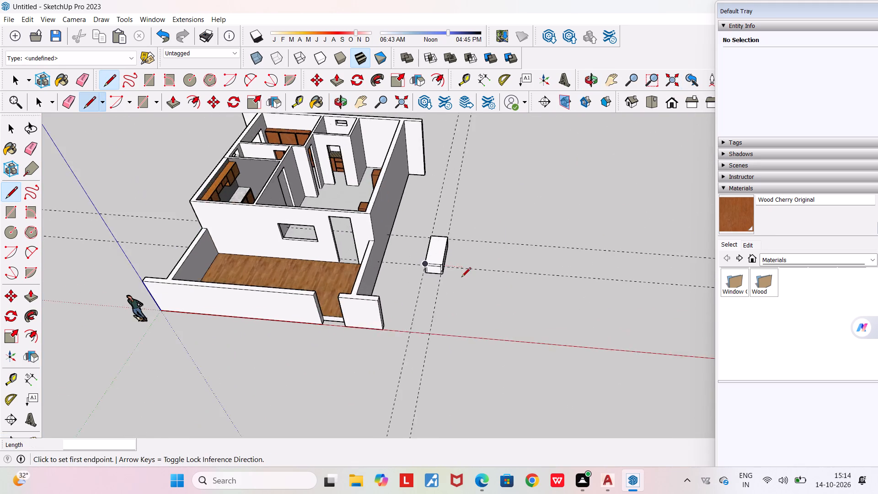
scroll(461, 278, up, 4)
middle_drag(444, 285, 355, 289)
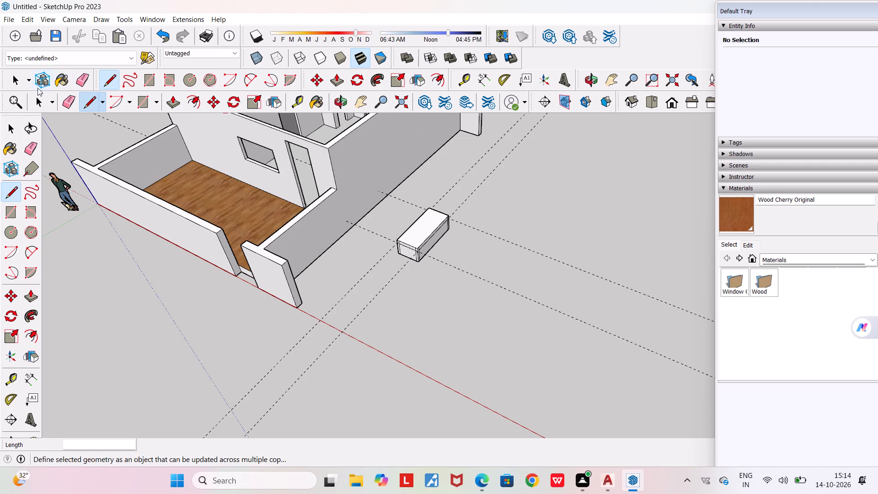
click(69, 94)
drag(343, 261, 450, 289)
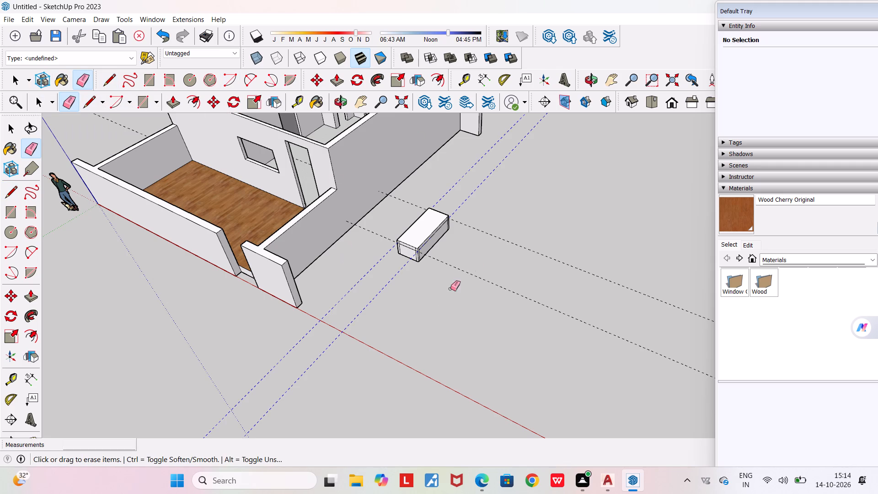
drag(450, 289, 498, 226)
Erase the bottom edge of the outer long face between its corner strips to open the area below the 5" band.
middle_drag(487, 231, 362, 272)
scroll(423, 245, up, 8)
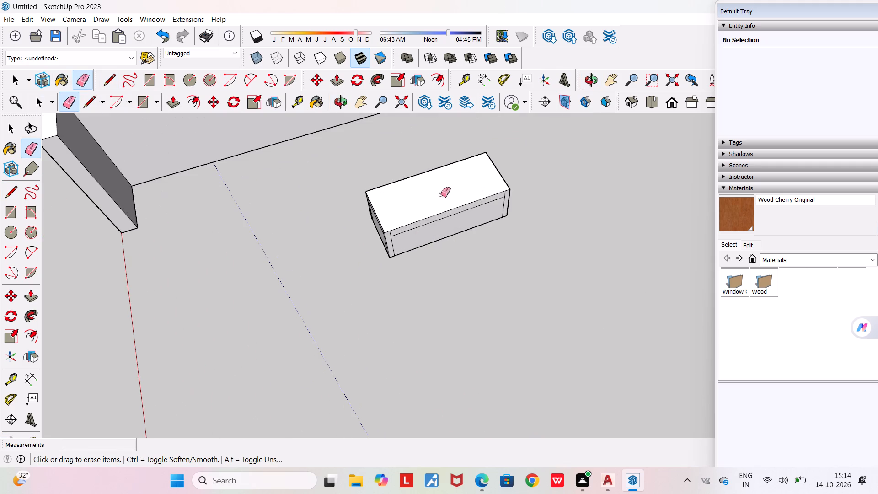
click(471, 222)
drag(471, 233, 466, 224)
Erase the bottom edge between the corner strips on the end face farther from the red axis, opening the panel below the band.
middle_drag(466, 224, 376, 117)
scroll(376, 117, down, 2)
middle_drag(494, 274, 367, 274)
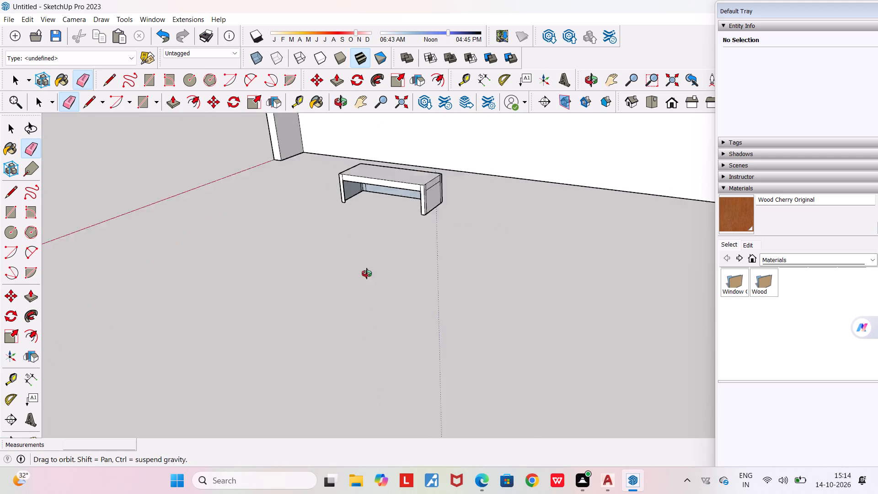
middle_drag(367, 274, 288, 263)
scroll(399, 192, up, 8)
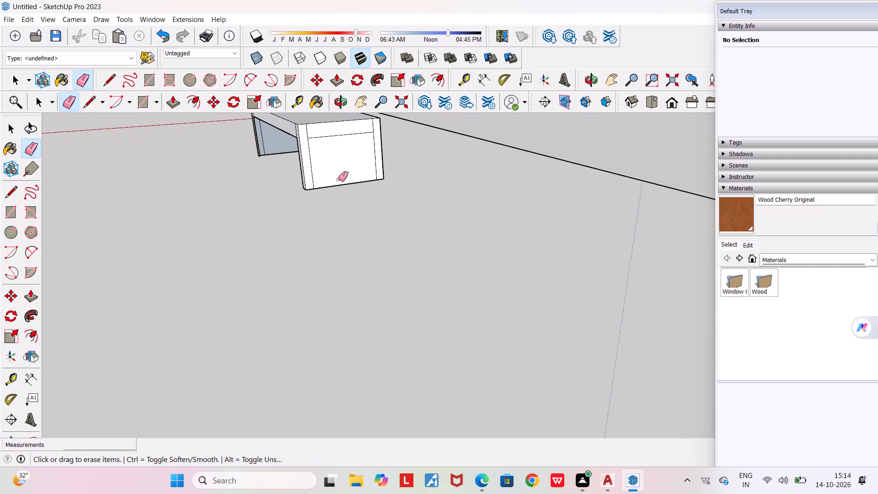
drag(353, 200, 346, 169)
Erase the bottom edge between the corner strips on the house-side long face, opening the panel below the band.
middle_drag(353, 219, 254, 225)
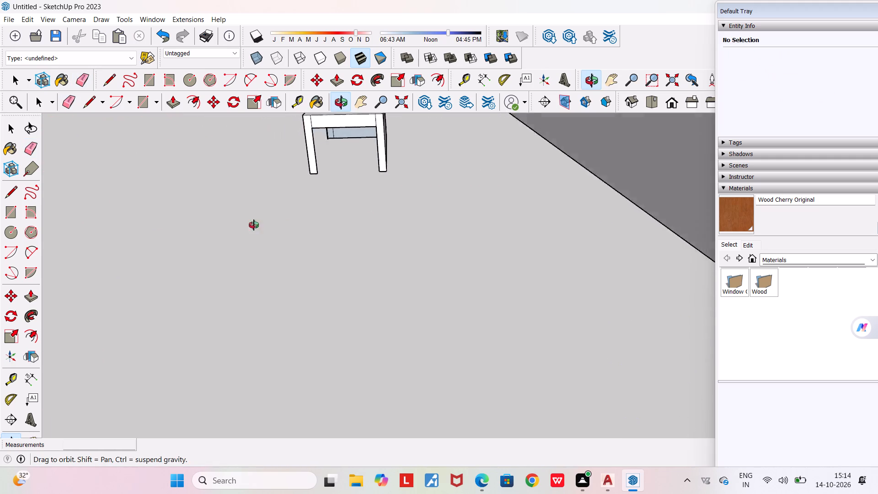
middle_drag(254, 225, 236, 225)
scroll(236, 225, down, 3)
scroll(380, 163, up, 4)
drag(380, 163, 369, 148)
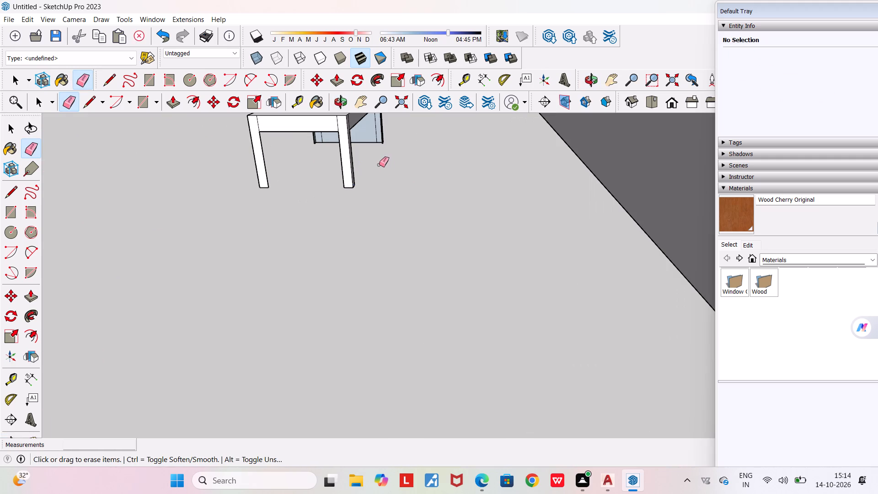
Erase the bottom edge between the corner strips on the end face nearer the red axis, opening the panel below the band.
middle_drag(383, 173, 580, 224)
scroll(580, 212, down, 3)
middle_drag(405, 288, 584, 236)
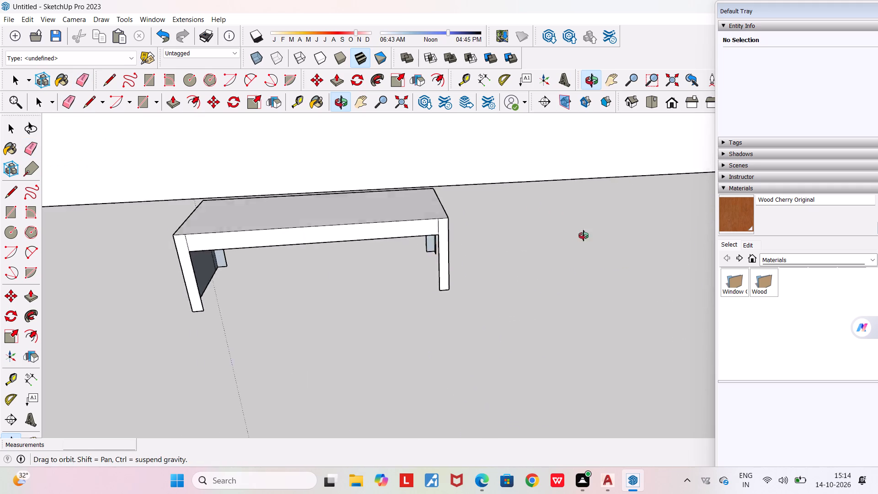
middle_drag(584, 236, 620, 218)
middle_drag(391, 302, 407, 308)
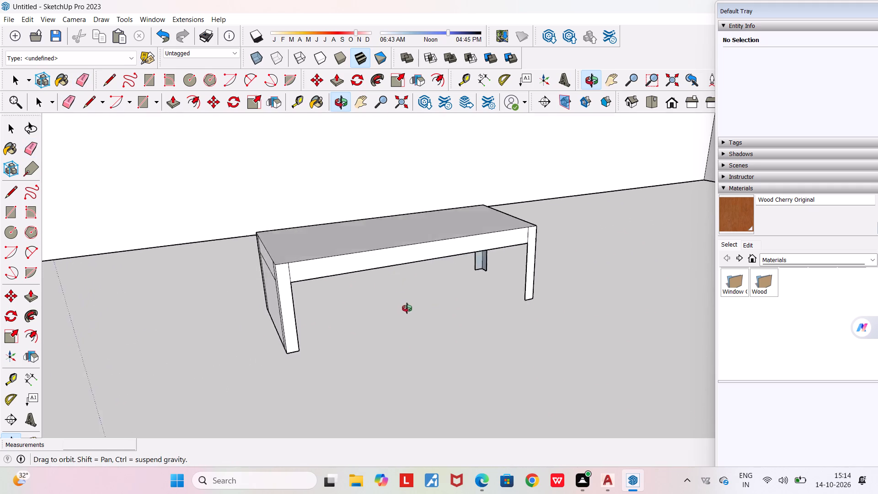
middle_drag(407, 308, 419, 313)
drag(334, 366, 336, 349)
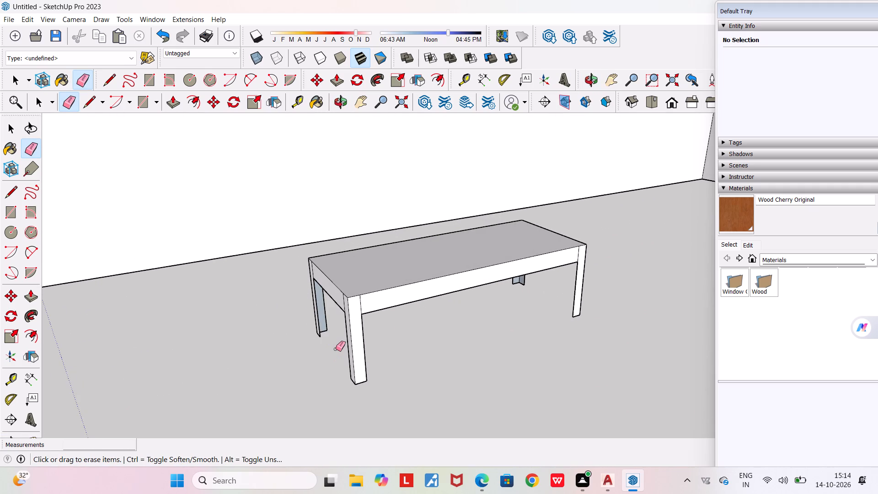
Check the table's four opened sides, legs and band from the front and from below.
middle_drag(327, 330, 374, 300)
middle_drag(343, 307, 302, 289)
scroll(302, 289, down, 2)
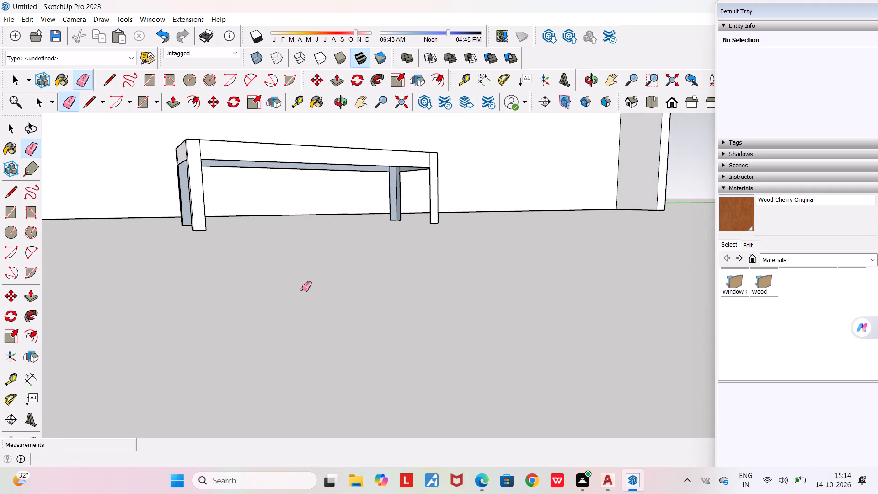
middle_drag(302, 289, 308, 265)
scroll(308, 265, down, 3)
middle_click(305, 269)
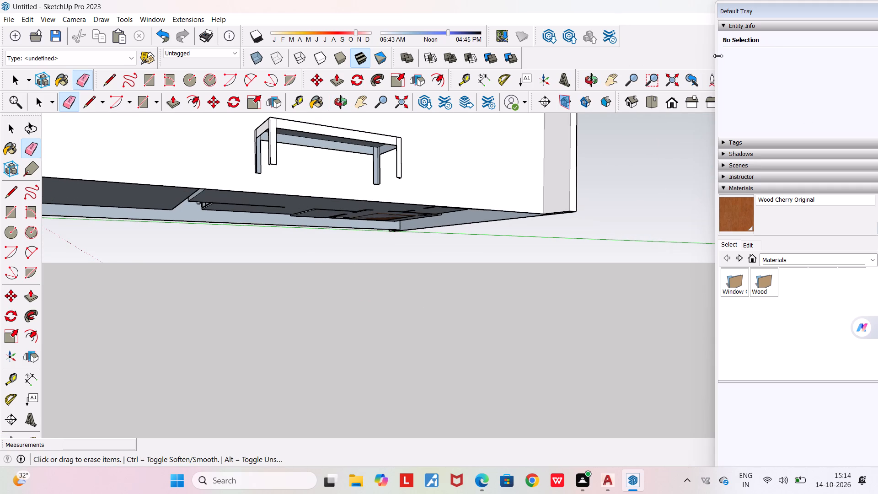
Narrow the Default Tray to give the drawing area and the view tools more room.
drag(717, 55, 797, 58)
Review the house and the table in the back, right, left, front and top standard views.
click(731, 99)
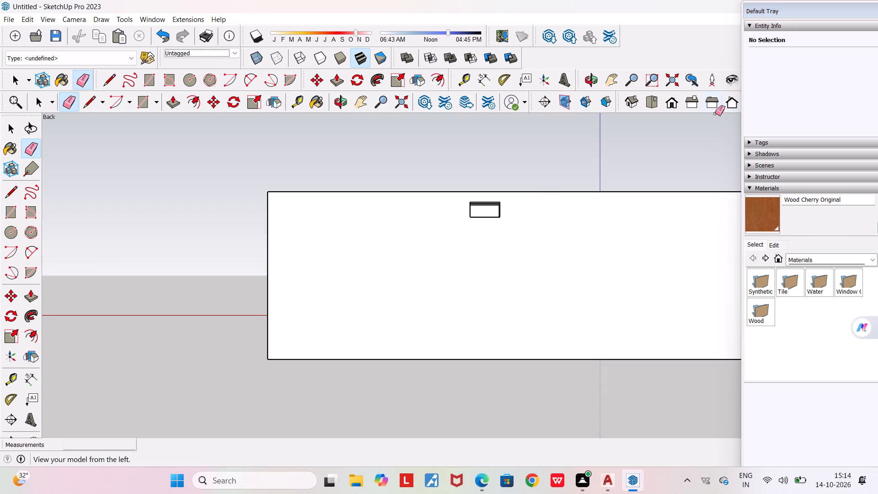
scroll(497, 229, down, 12)
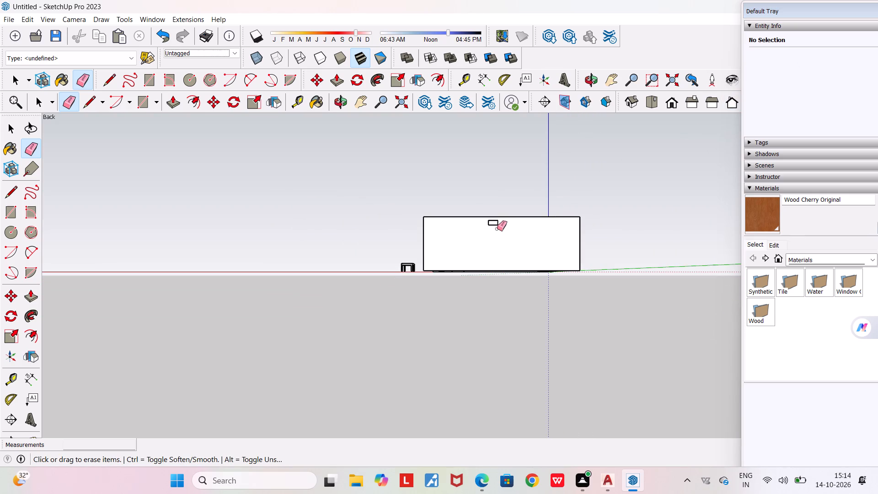
middle_drag(496, 208, 511, 95)
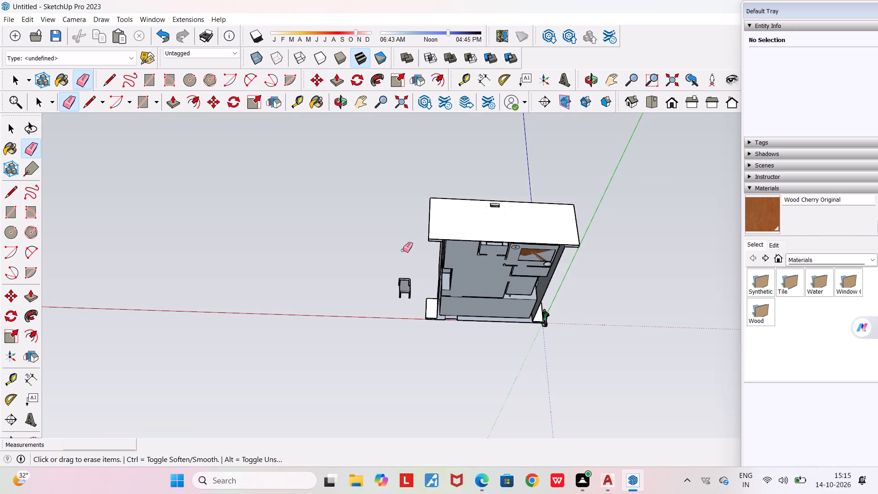
middle_drag(402, 254, 443, 147)
scroll(443, 147, down, 7)
middle_drag(354, 259, 378, 301)
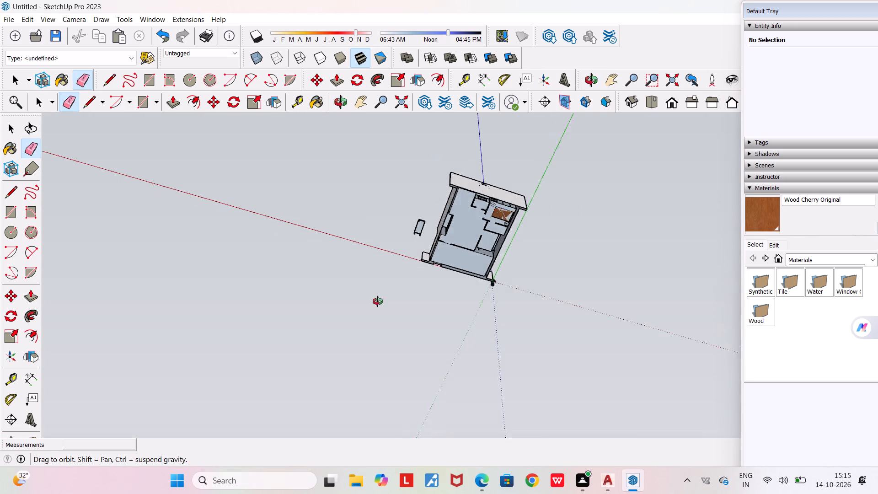
middle_drag(378, 301, 441, 402)
click(691, 105)
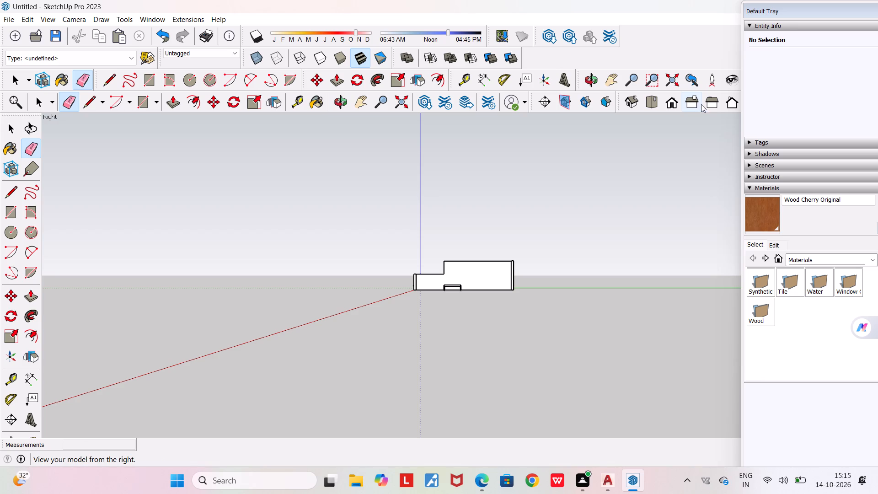
click(715, 107)
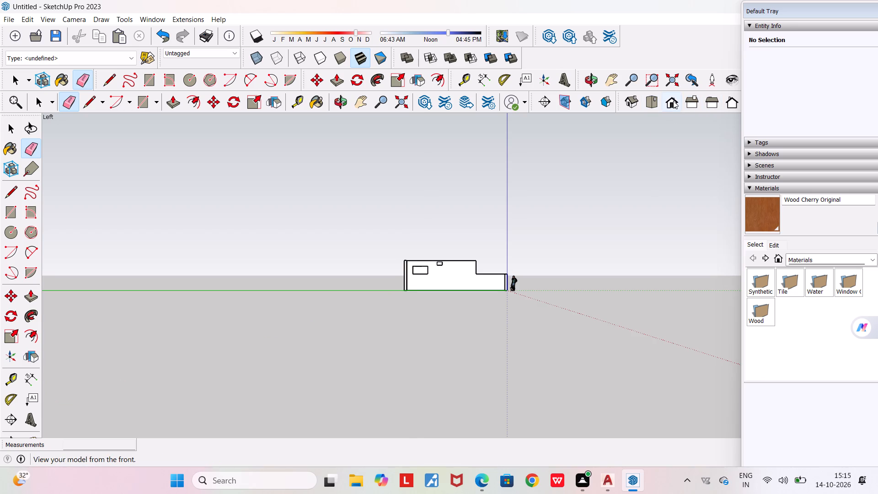
click(673, 101)
click(652, 103)
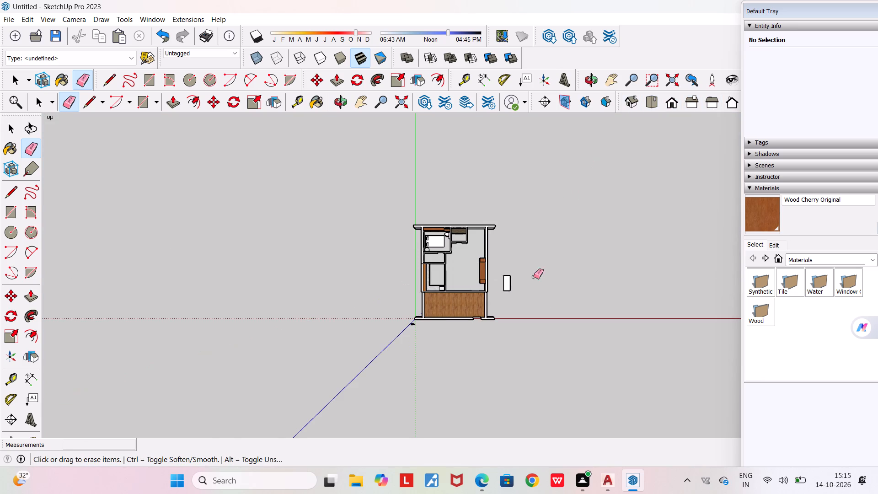
Examine the table beside the house wall up close, looking at its legs and band from above and below.
scroll(503, 299, up, 11)
key(space)
scroll(511, 300, up, 3)
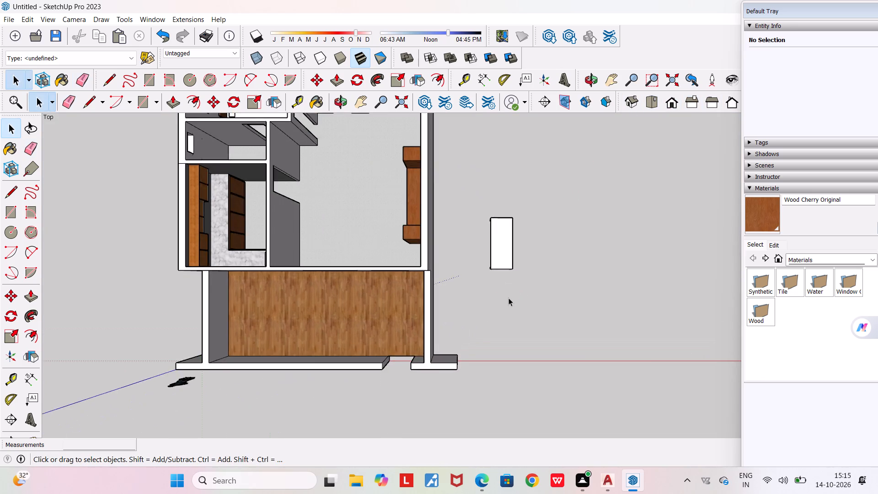
middle_drag(499, 292, 439, 136)
middle_drag(529, 315, 404, 186)
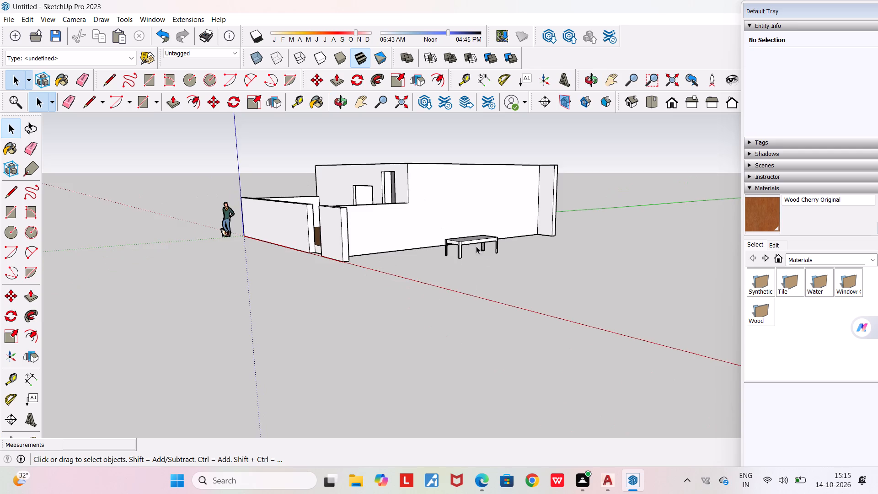
scroll(476, 246, up, 9)
middle_drag(478, 244, 460, 180)
scroll(460, 180, up, 1)
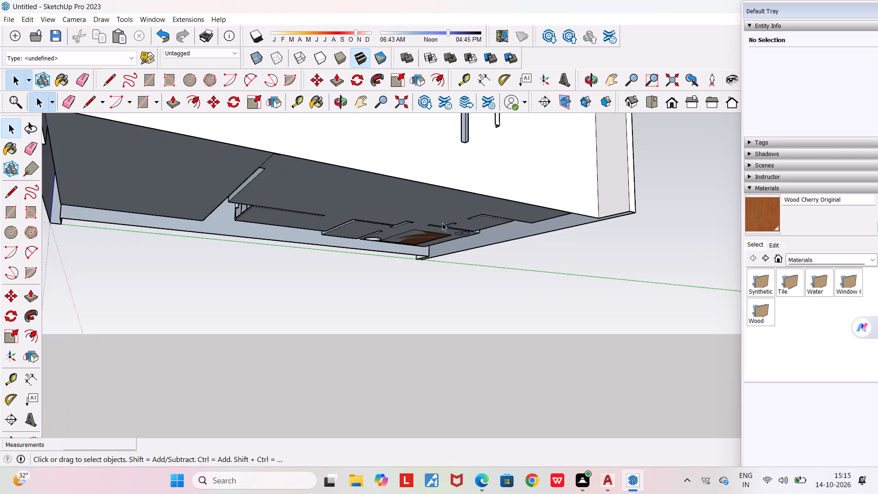
middle_drag(442, 225, 444, 304)
scroll(469, 378, up, 3)
middle_drag(468, 361, 462, 357)
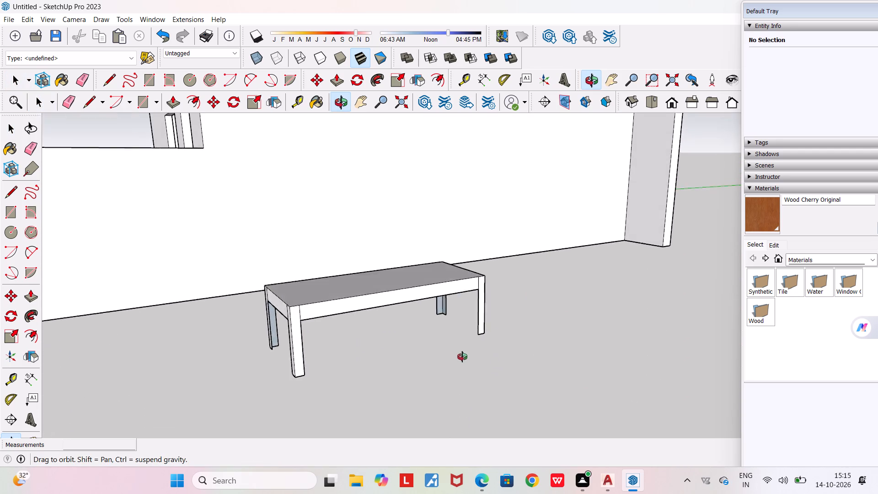
middle_drag(462, 357, 493, 325)
middle_drag(439, 258, 431, 241)
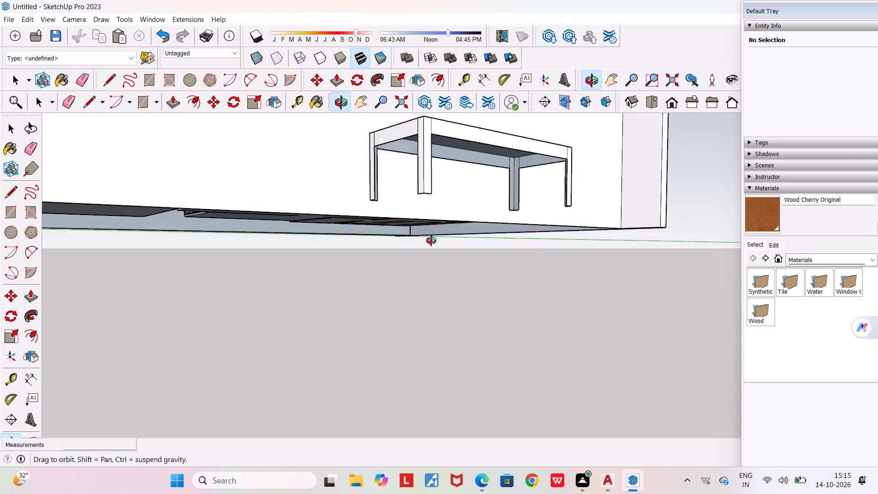
middle_drag(431, 241, 420, 252)
middle_drag(377, 201, 348, 194)
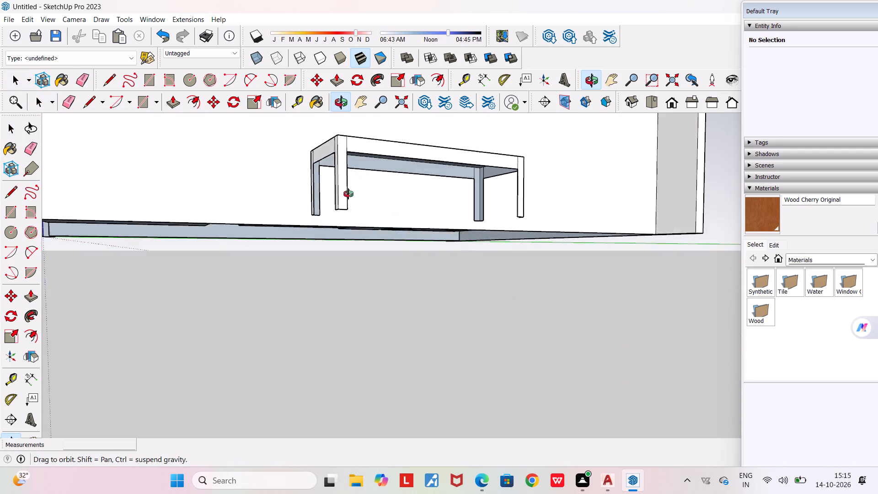
middle_drag(348, 194, 331, 151)
Examine the table's underside and the open inner sides and ends of its corner legs.
scroll(331, 151, down, 1)
drag(360, 95, 362, 101)
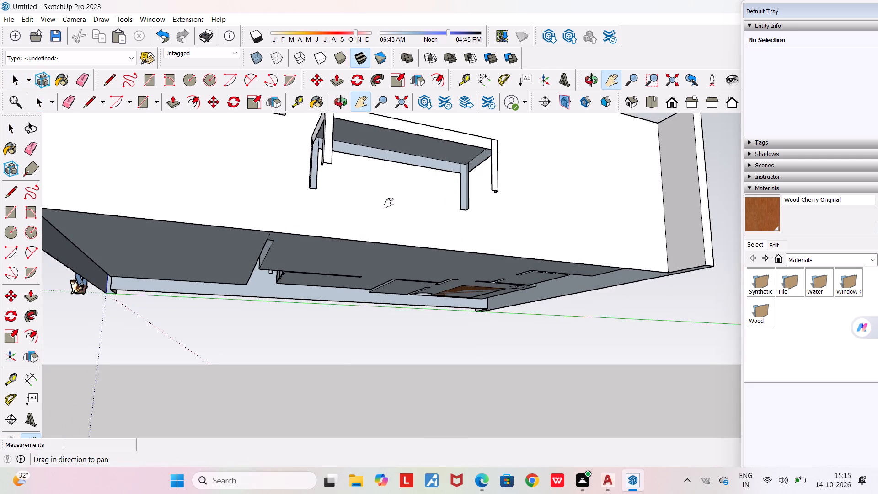
drag(385, 221, 339, 376)
middle_drag(328, 344, 347, 179)
drag(321, 274, 321, 277)
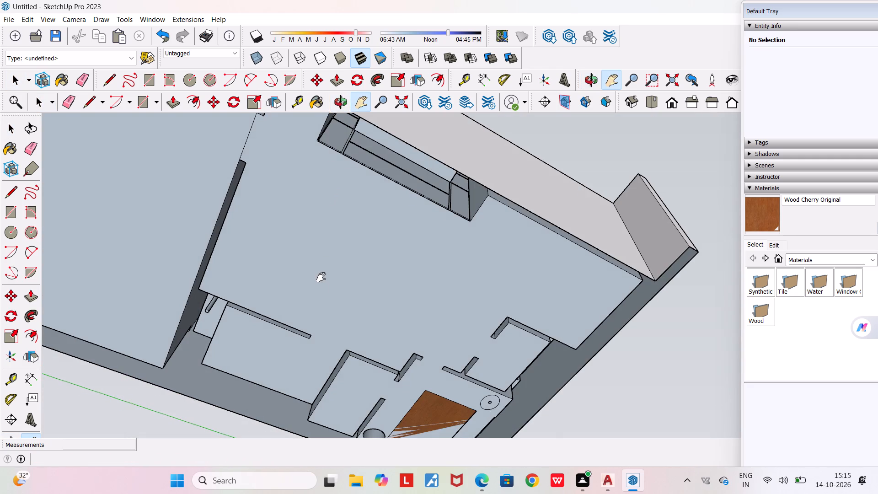
drag(321, 277, 223, 493)
middle_drag(261, 229, 295, 200)
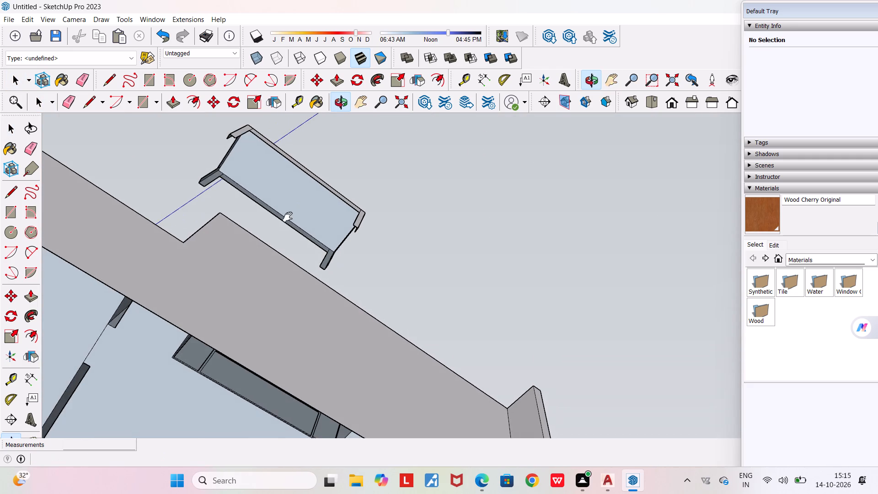
middle_drag(283, 279, 347, 270)
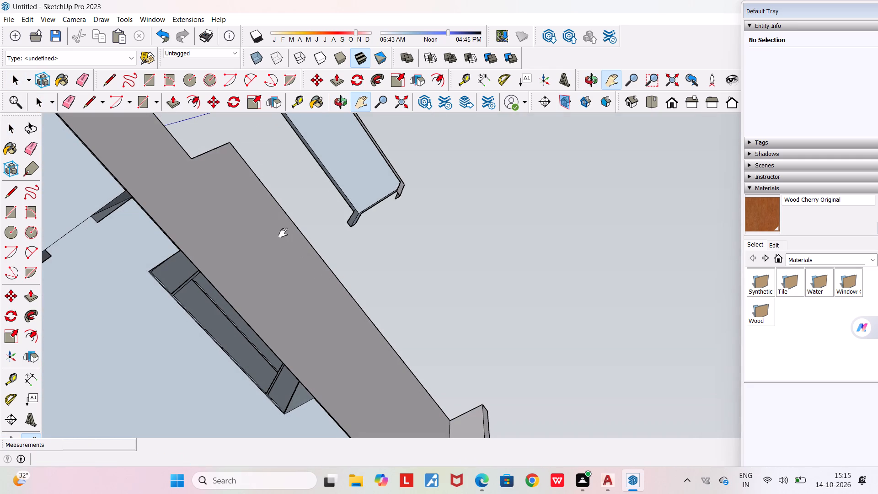
drag(278, 188, 279, 376)
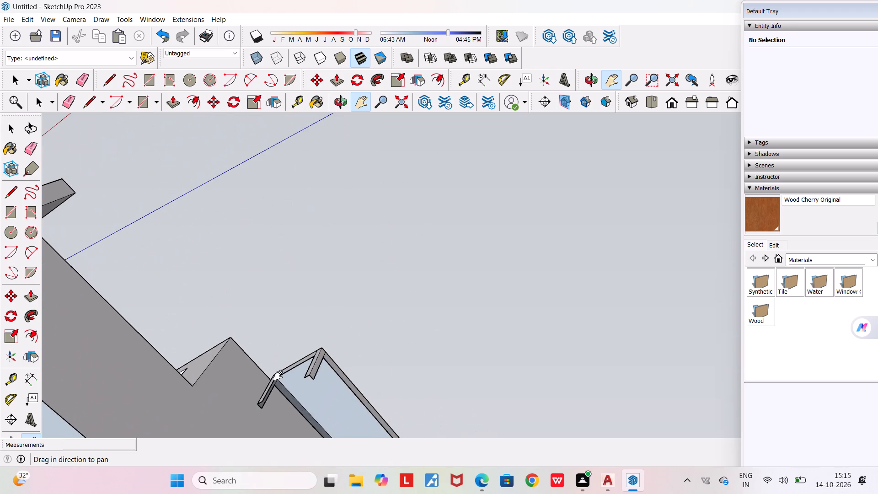
middle_drag(281, 373, 333, 235)
middle_drag(304, 355, 317, 338)
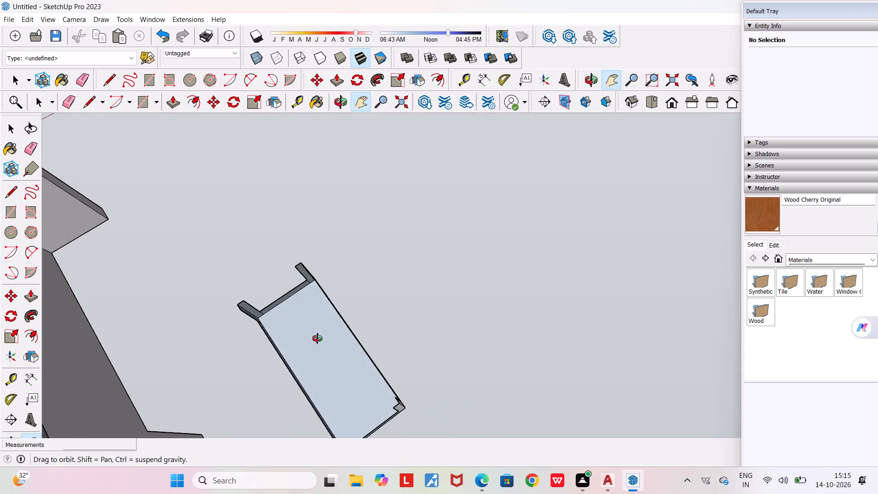
middle_drag(317, 338, 341, 317)
scroll(341, 317, down, 2)
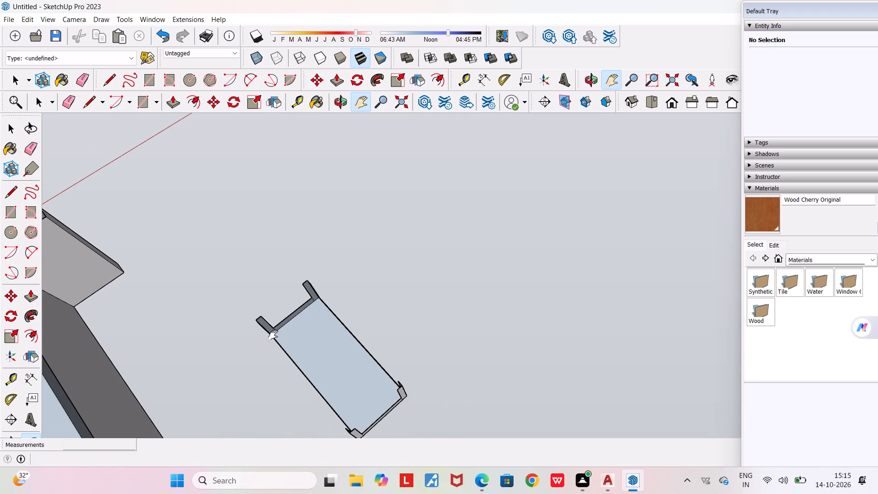
scroll(243, 335, up, 5)
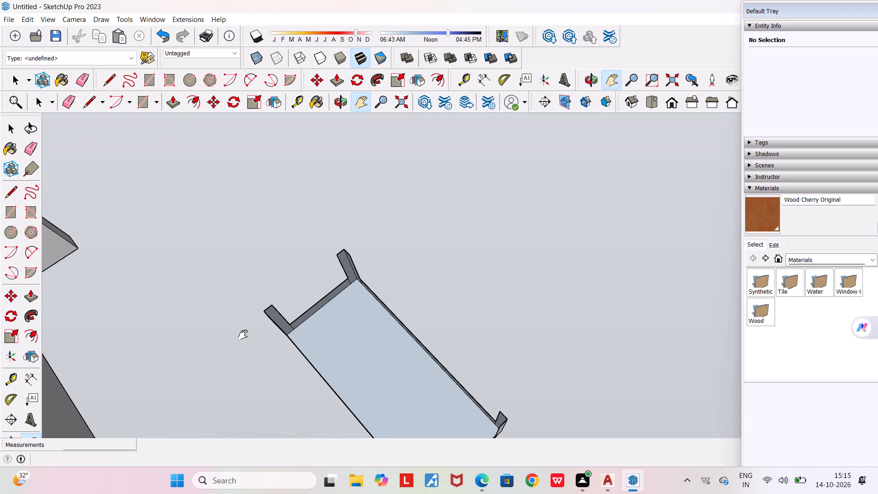
middle_drag(260, 328, 267, 377)
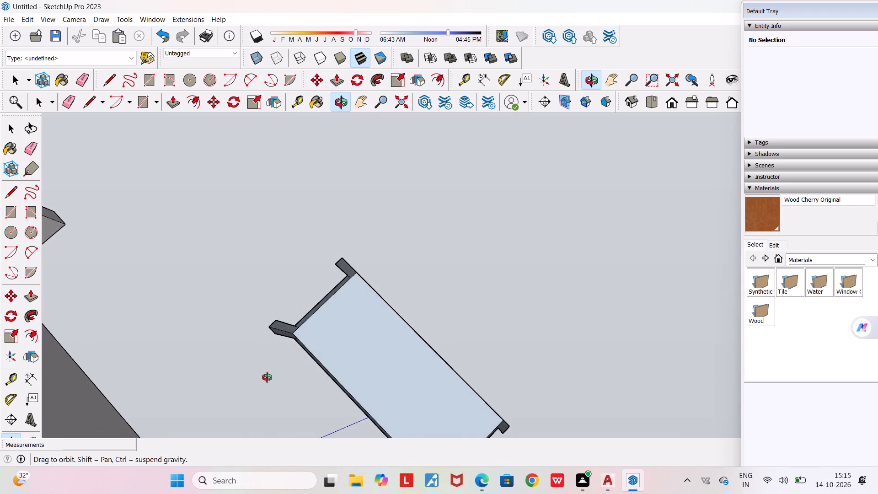
middle_drag(267, 377, 268, 395)
scroll(266, 394, down, 2)
middle_drag(282, 289, 386, 214)
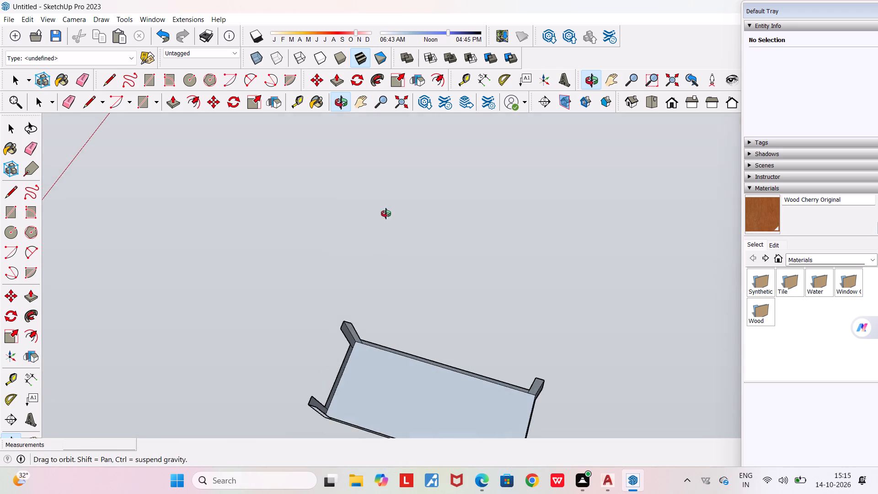
middle_drag(386, 214, 484, 207)
scroll(485, 207, down, 3)
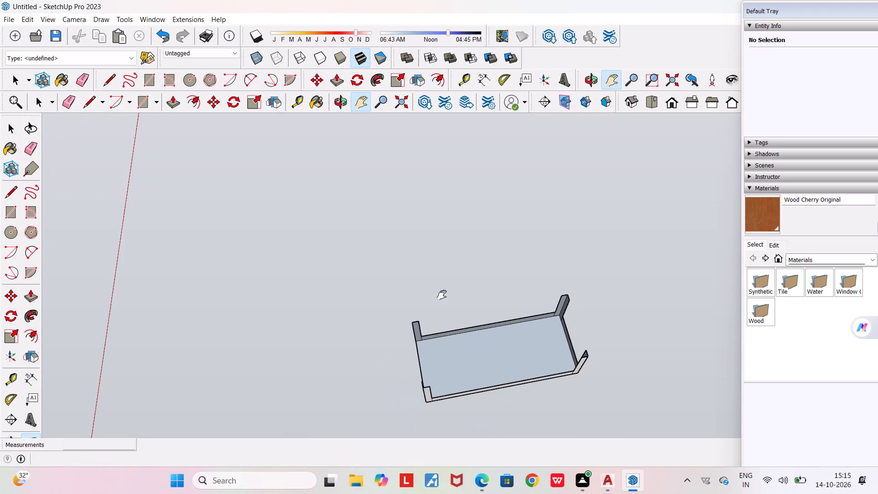
scroll(419, 340, up, 9)
middle_drag(436, 343, 408, 387)
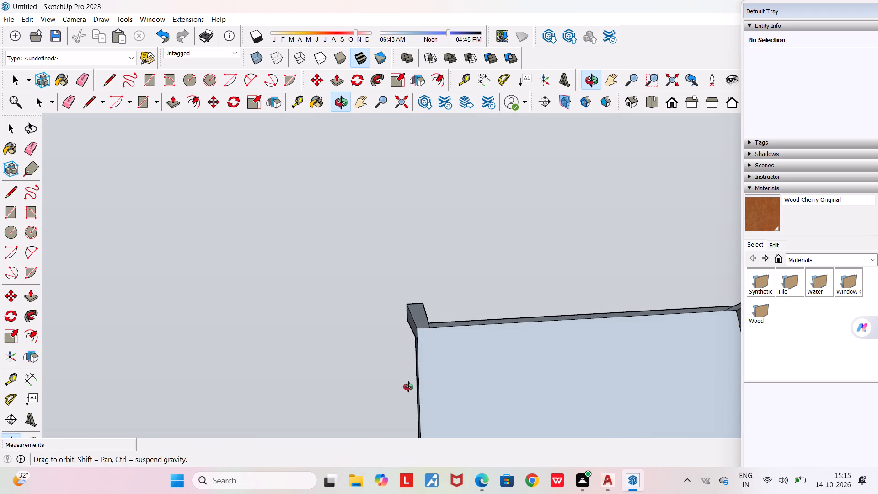
middle_drag(408, 387, 409, 387)
Draw two 3" edges with the Line tool to close the foot of the outer leg nearest the red axis into a square face.
click(94, 107)
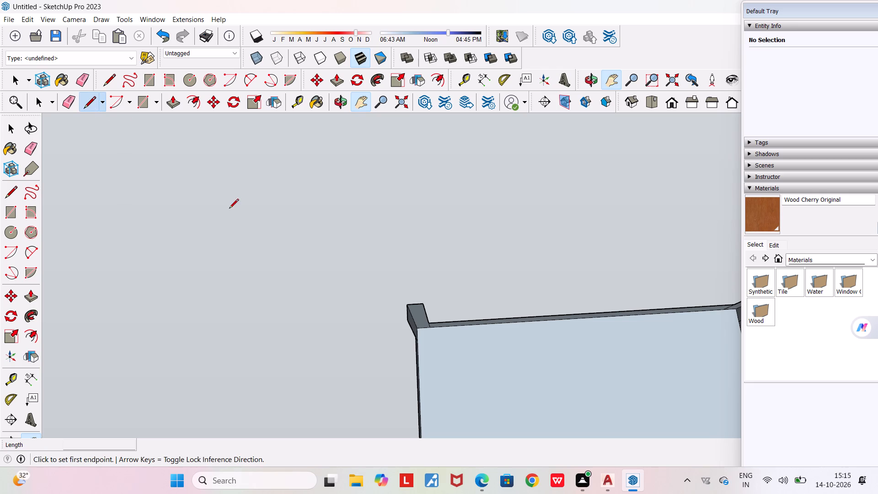
scroll(389, 318, up, 4)
click(414, 324)
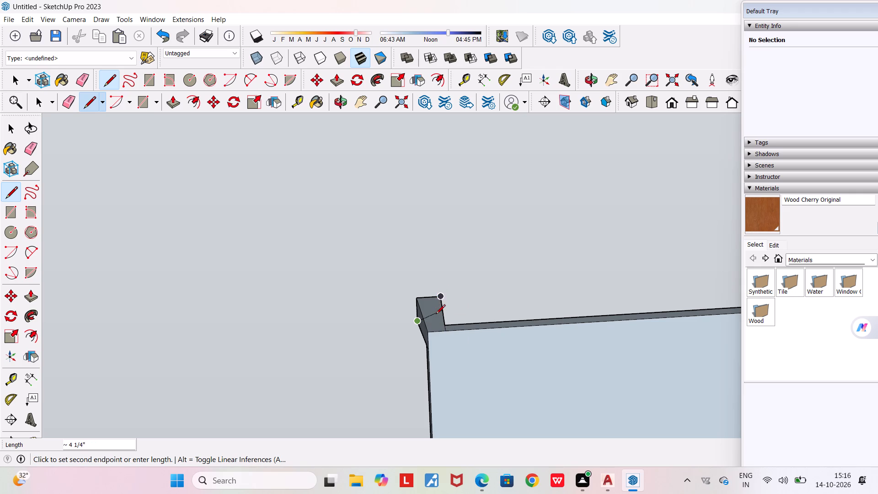
click(440, 322)
click(440, 300)
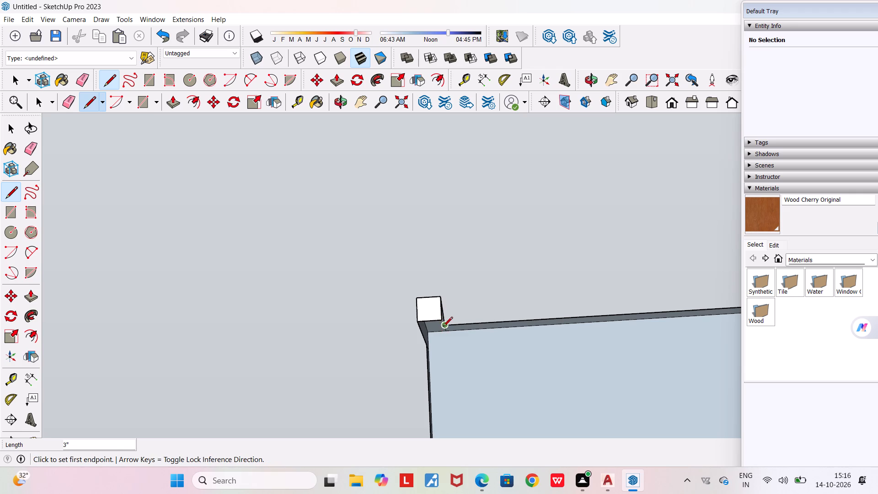
middle_drag(423, 323, 406, 228)
scroll(406, 228, down, 4)
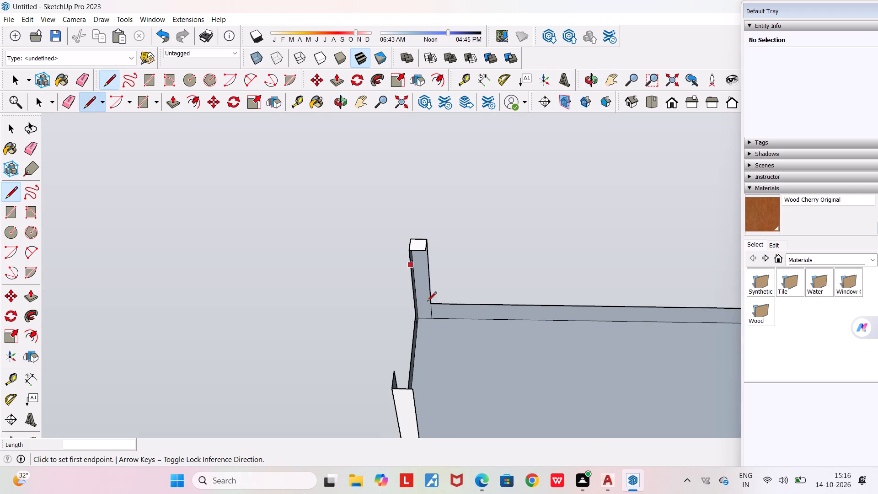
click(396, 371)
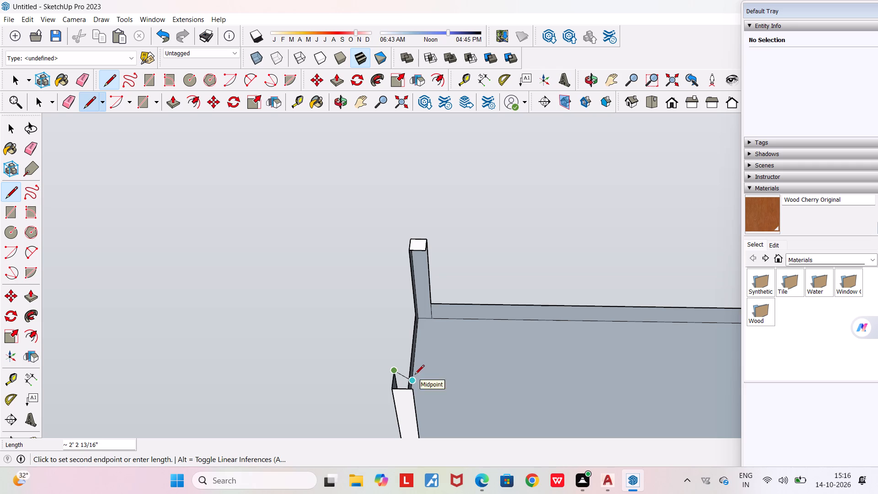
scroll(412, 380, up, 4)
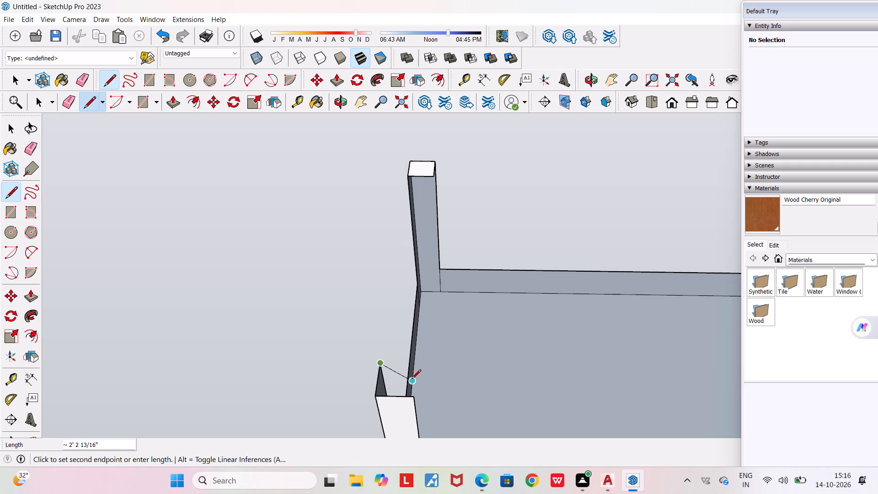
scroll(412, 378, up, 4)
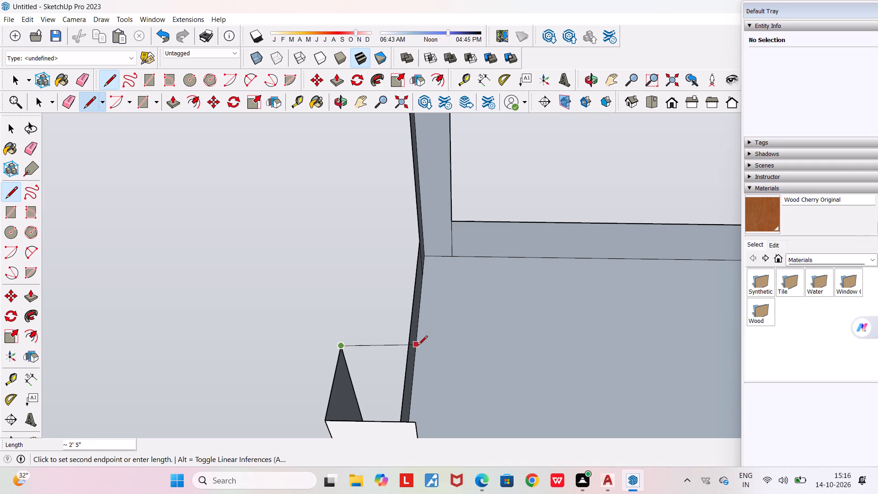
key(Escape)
Draw two 3" edges with the Line tool to close the foot of the house-side leg at this end into a square face.
click(413, 422)
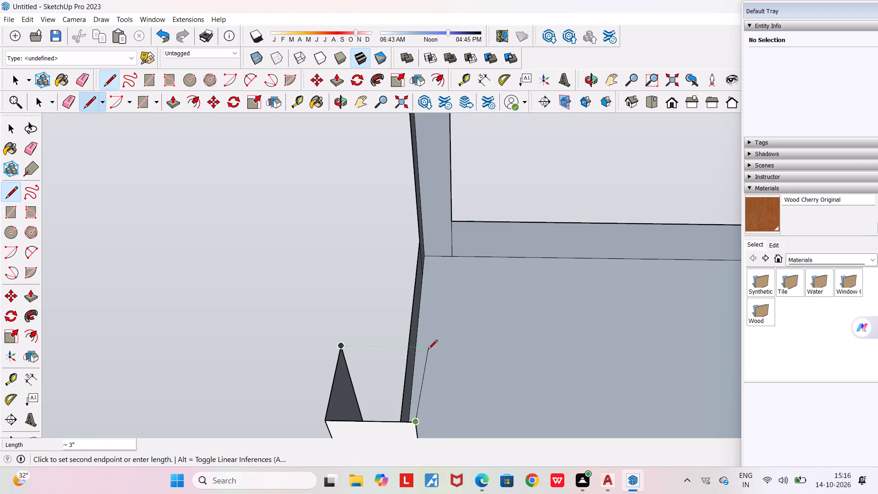
click(426, 349)
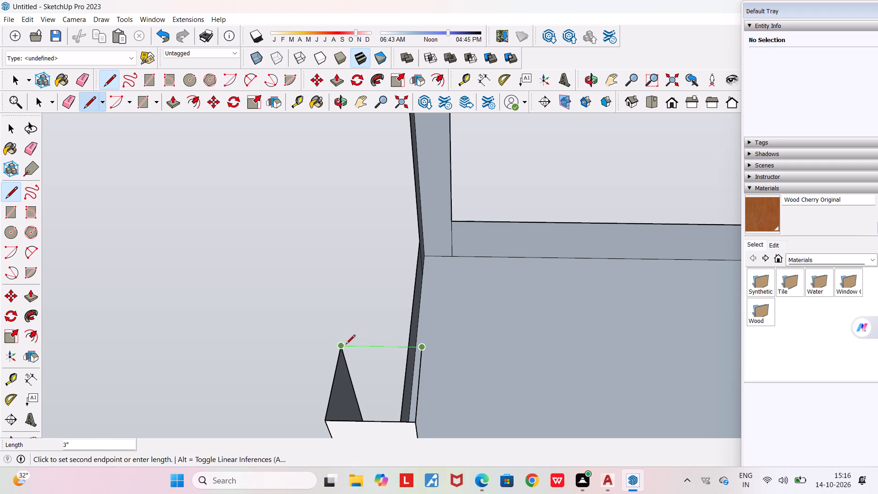
click(346, 345)
Enclose the inner sides of the house-side leg with a vertical corner edge down to the tabletop's underside and two 3" base edges.
middle_drag(421, 369, 326, 357)
scroll(326, 357, down, 6)
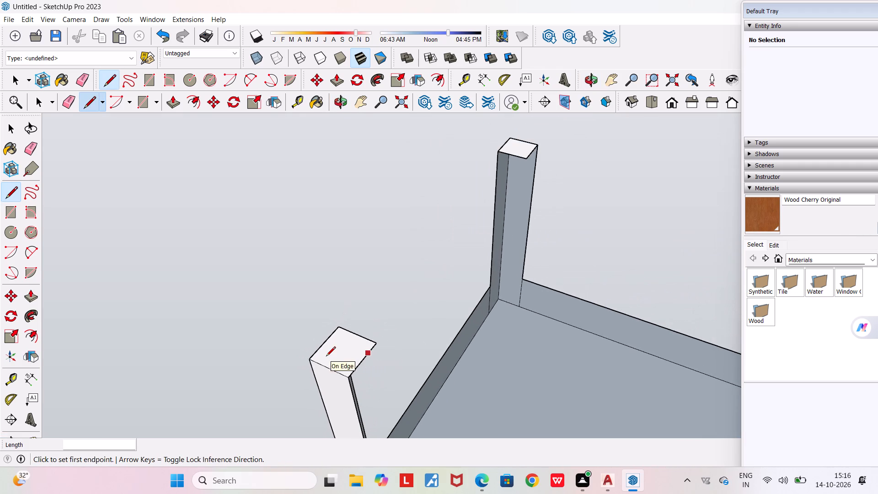
middle_drag(380, 362, 148, 383)
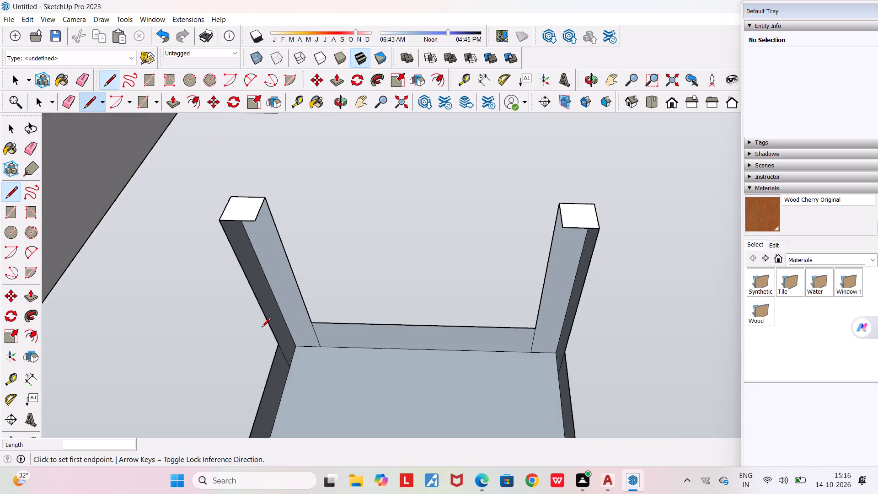
click(256, 222)
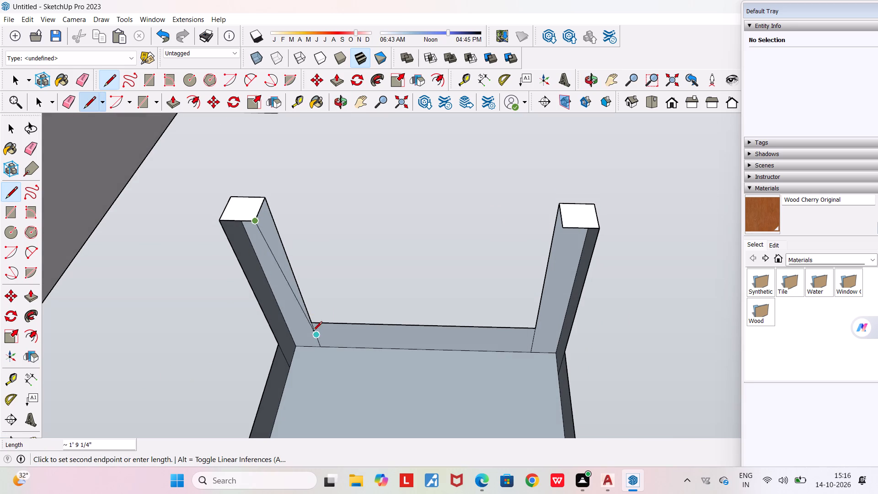
click(316, 374)
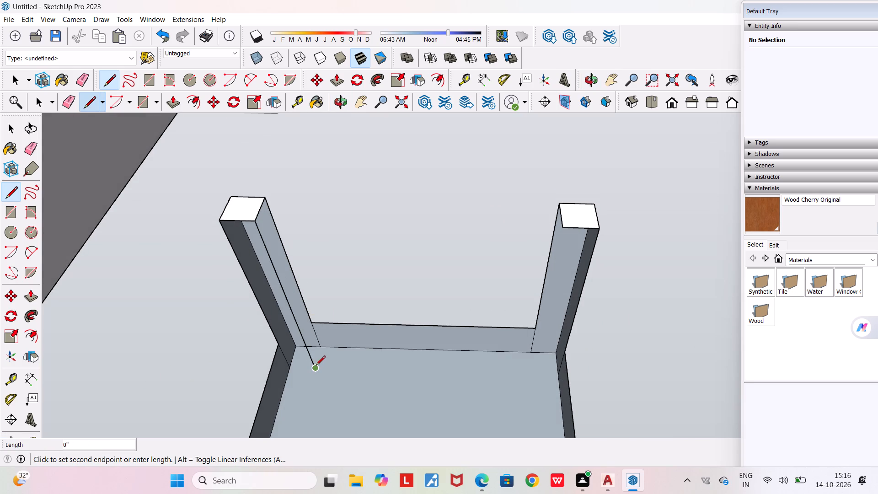
click(323, 346)
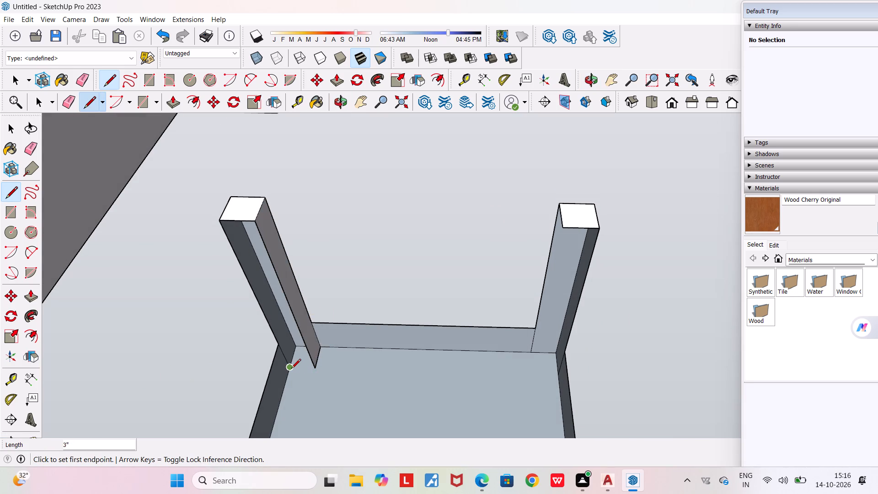
click(314, 370)
click(291, 366)
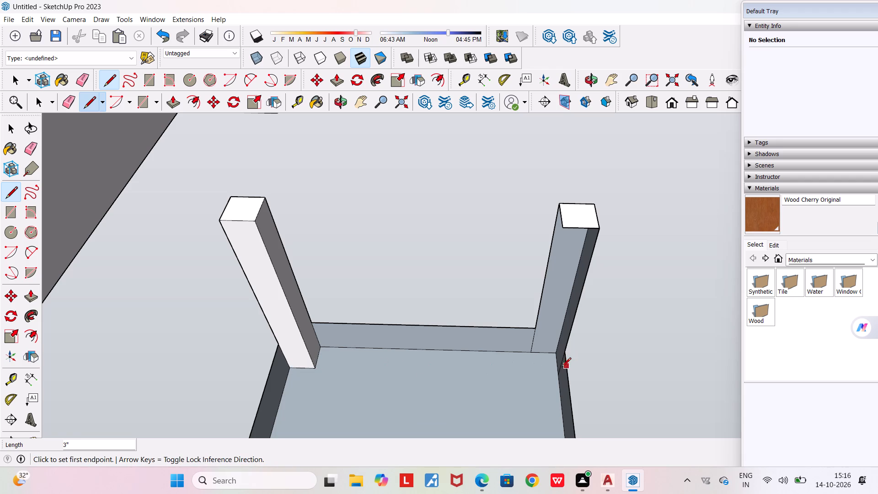
Enclose the inner sides of the outer leg at the same end with a vertical corner edge and two 3" base edges.
click(565, 227)
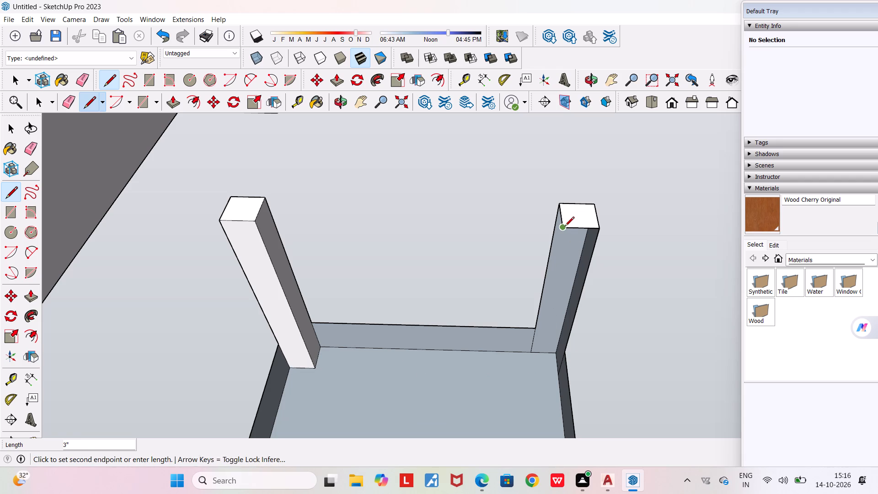
click(534, 376)
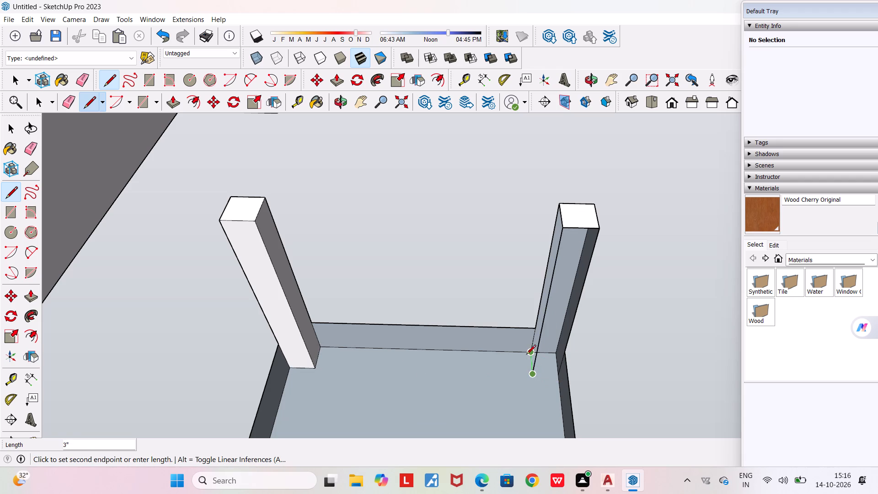
click(526, 353)
click(530, 374)
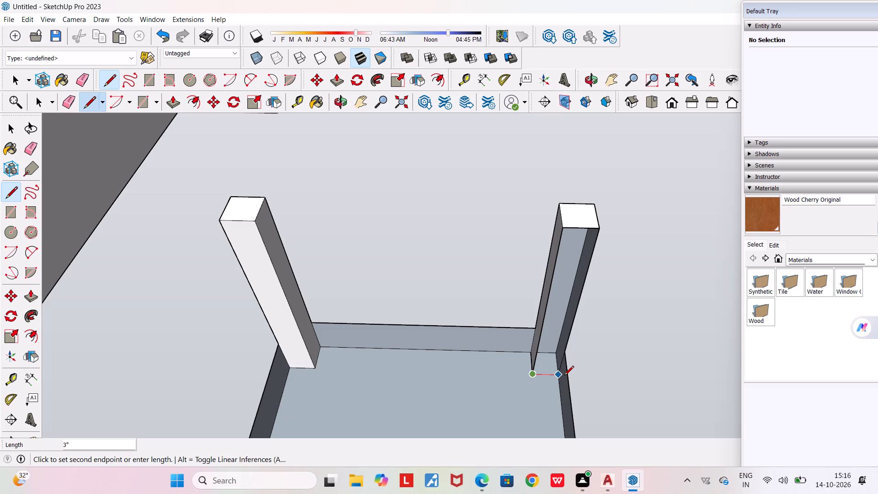
click(562, 374)
Draw two 3" edges to close the foot of the outer leg at the table's opposite end into a square face.
middle_drag(549, 378, 542, 360)
scroll(542, 360, down, 3)
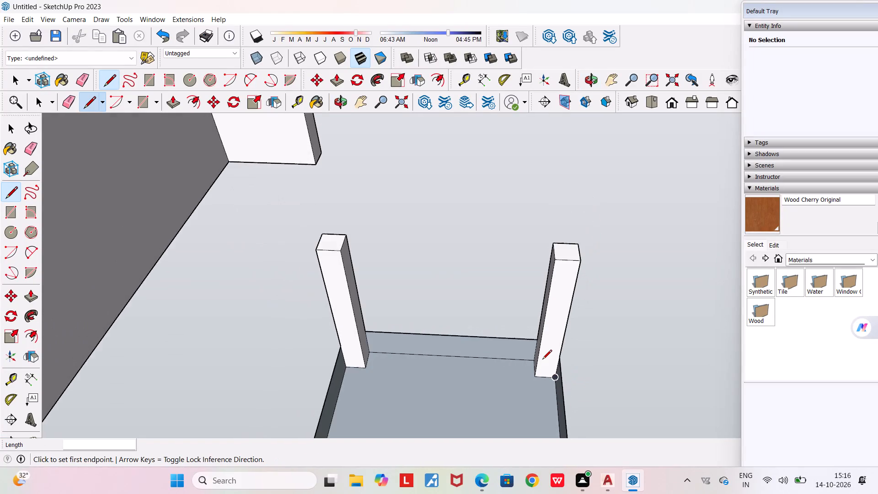
scroll(542, 360, down, 4)
middle_drag(524, 377, 119, 421)
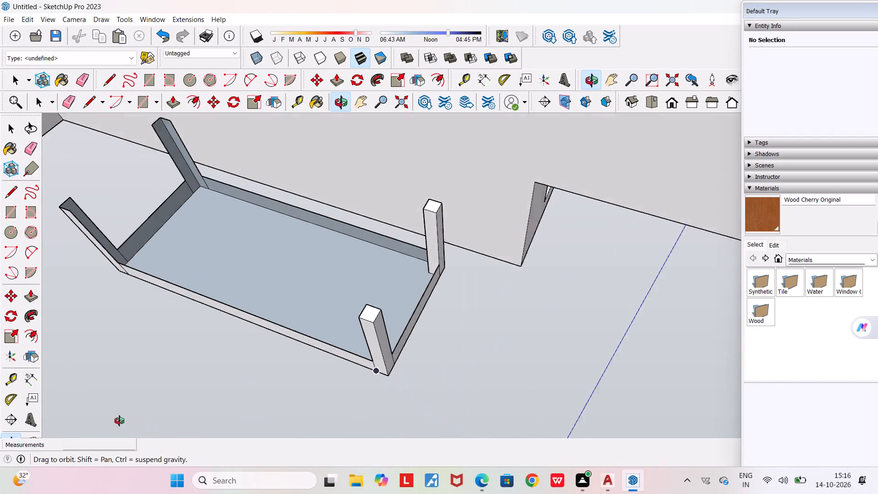
middle_drag(119, 421, 117, 421)
scroll(117, 421, down, 3)
scroll(84, 215, up, 5)
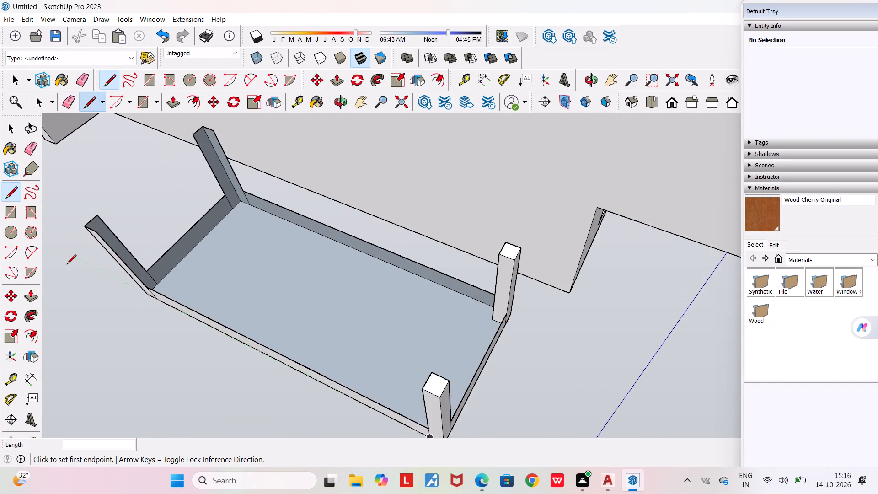
scroll(67, 265, up, 7)
middle_drag(102, 240, 109, 294)
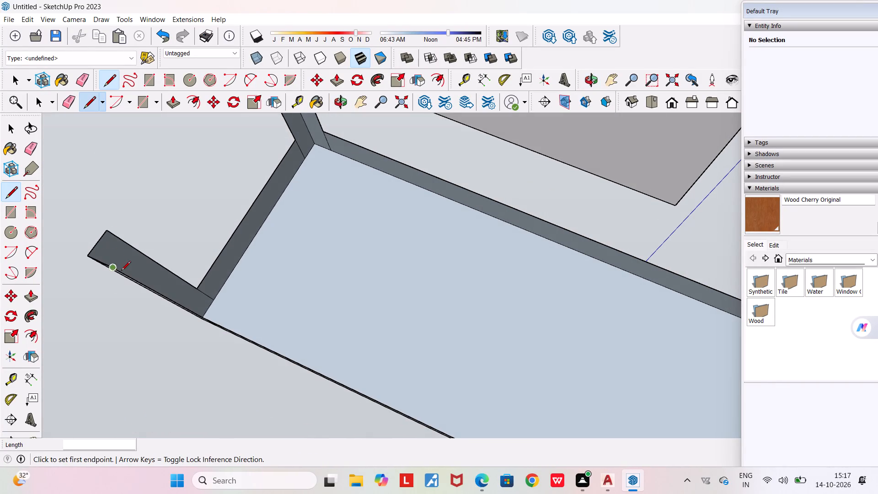
middle_drag(119, 258, 114, 194)
click(126, 207)
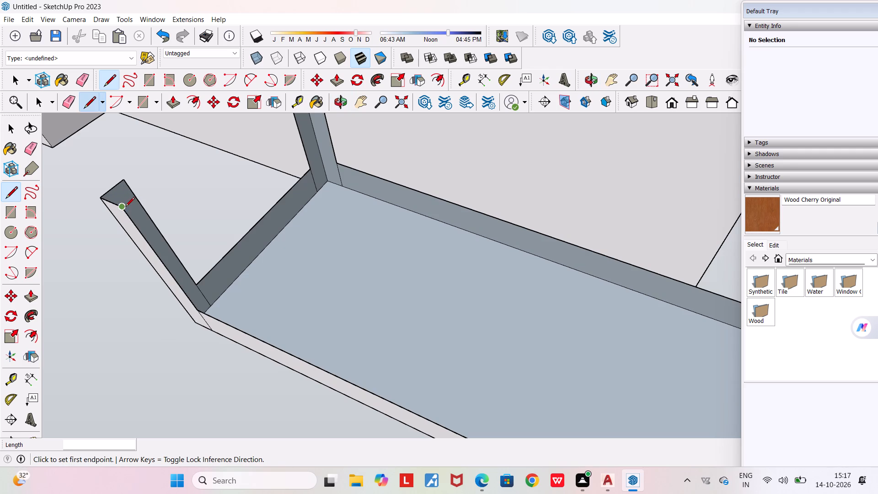
click(145, 189)
click(126, 177)
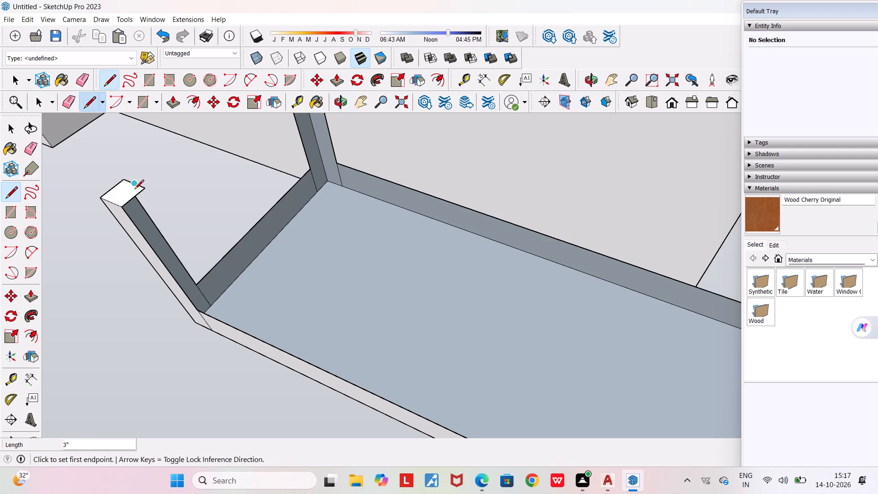
Draw the outer leg's vertical inner corner edge, about 1' 11 9/16" long, and a base edge to the band to close one inner side.
click(145, 190)
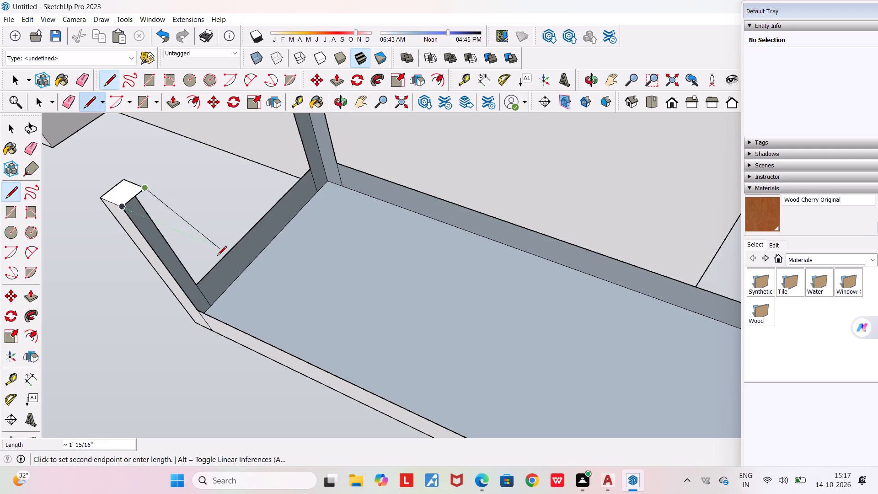
click(230, 310)
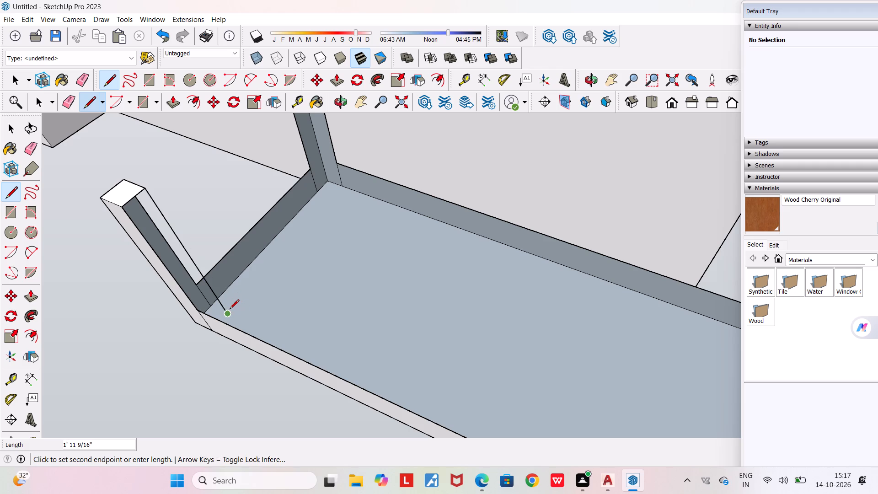
click(208, 332)
Draw the missing base edge on the tabletop's underside to close the remaining inner side of the same outer leg.
middle_drag(237, 311, 229, 311)
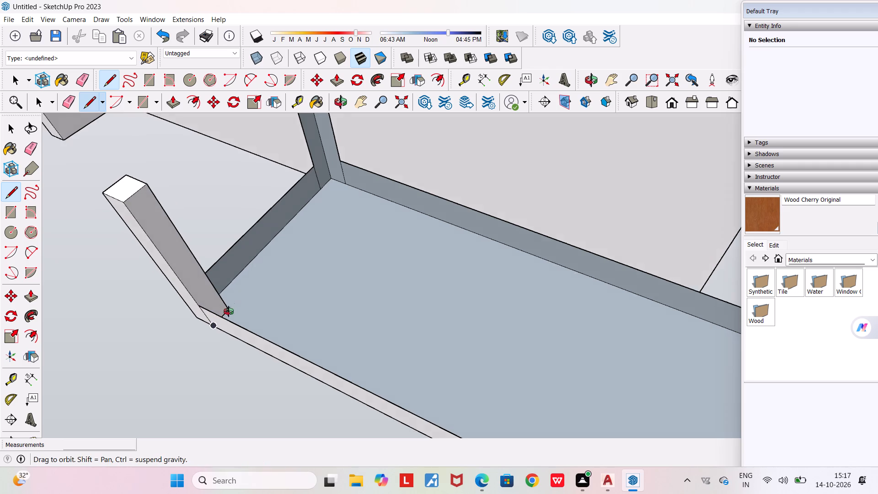
middle_drag(229, 311, 13, 334)
scroll(14, 334, down, 3)
scroll(211, 288, down, 5)
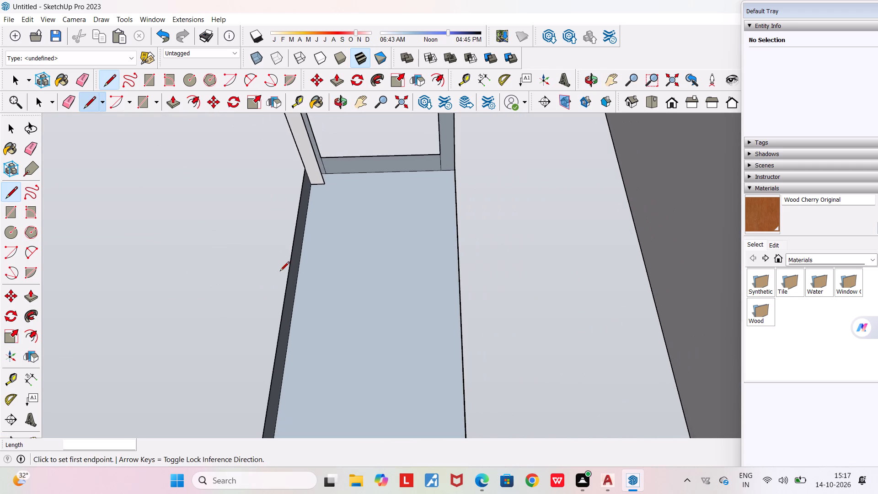
middle_drag(279, 279, 114, 317)
middle_drag(365, 195, 332, 222)
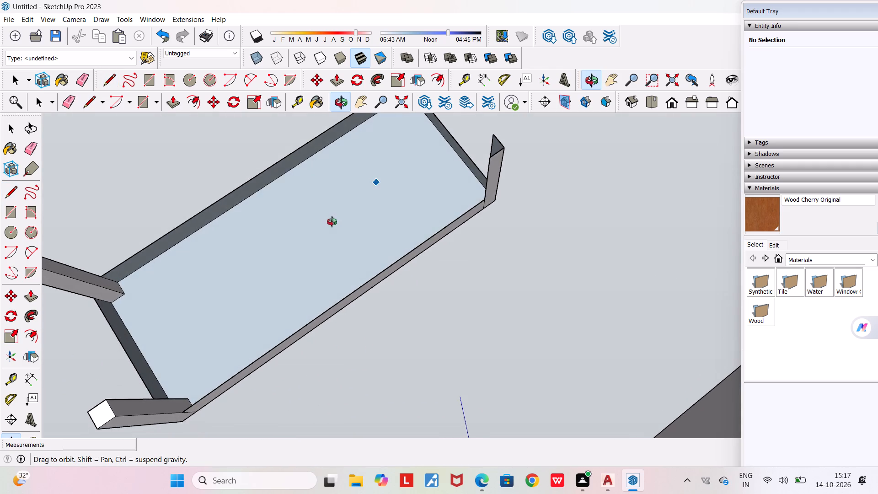
middle_drag(332, 222, 332, 222)
scroll(332, 222, down, 4)
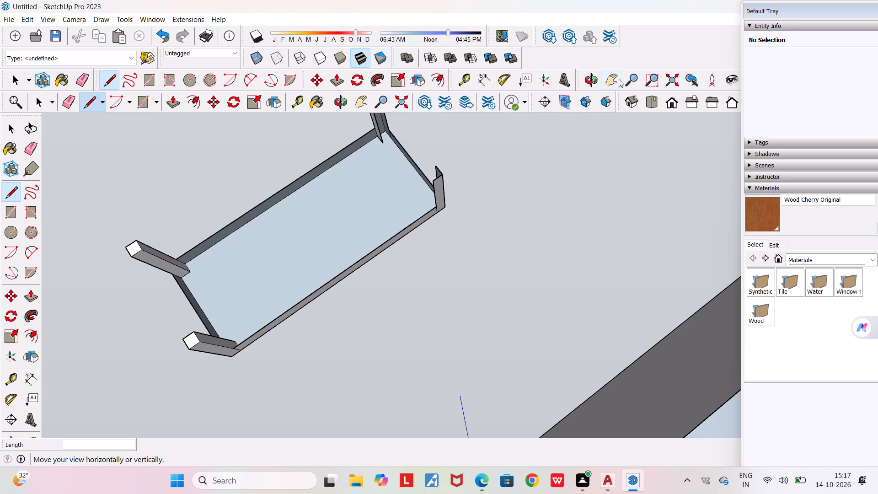
click(619, 79)
drag(377, 194, 297, 347)
scroll(320, 288, up, 4)
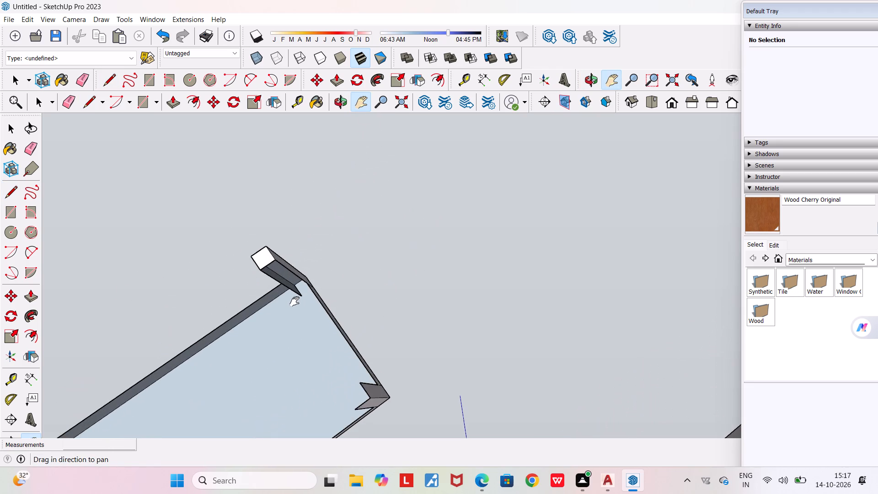
scroll(294, 301, up, 4)
click(90, 107)
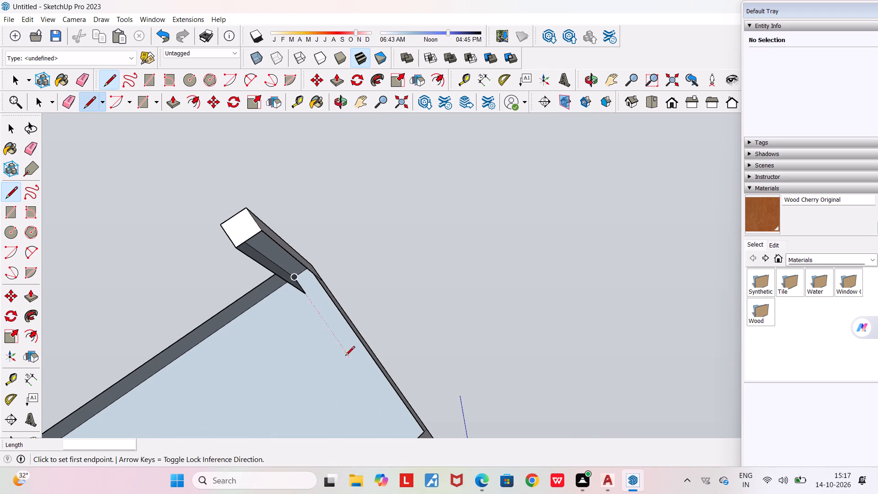
scroll(302, 301, up, 5)
click(305, 294)
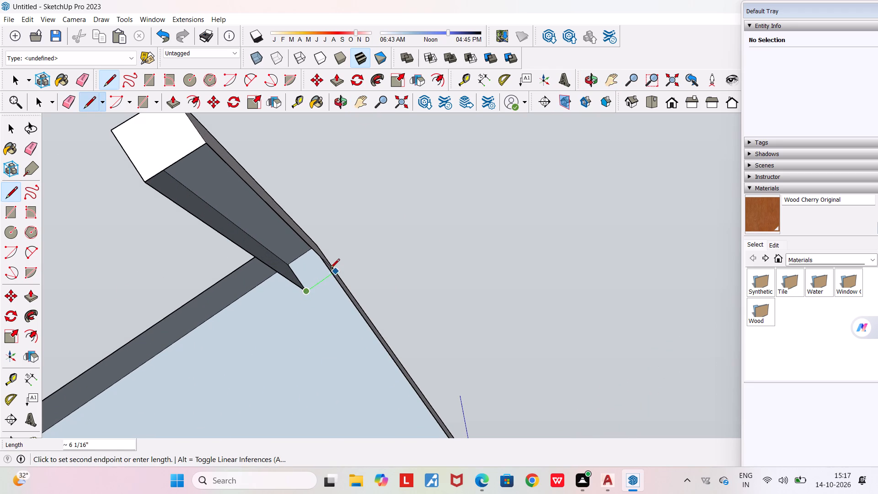
click(332, 266)
Draw two 3" edges to close the foot of the last open leg, on the house side, into a square face.
middle_drag(322, 325, 404, 218)
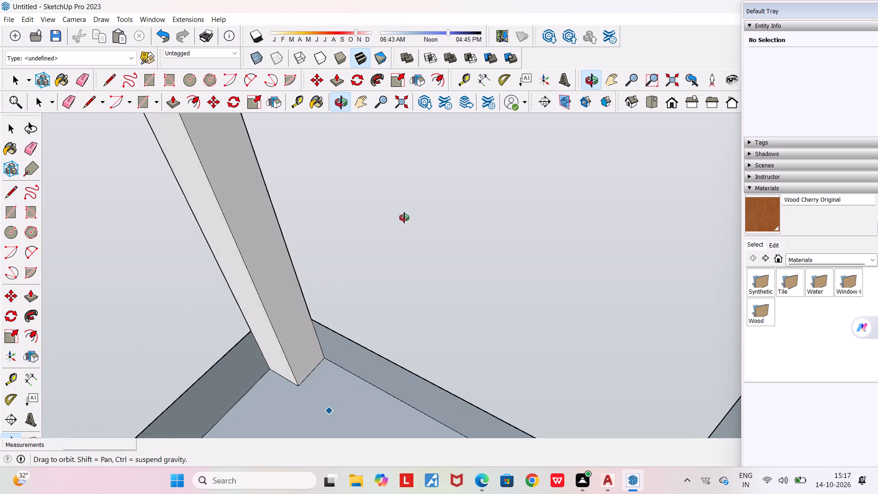
middle_drag(404, 218, 421, 215)
scroll(421, 215, down, 9)
middle_drag(505, 324, 551, 316)
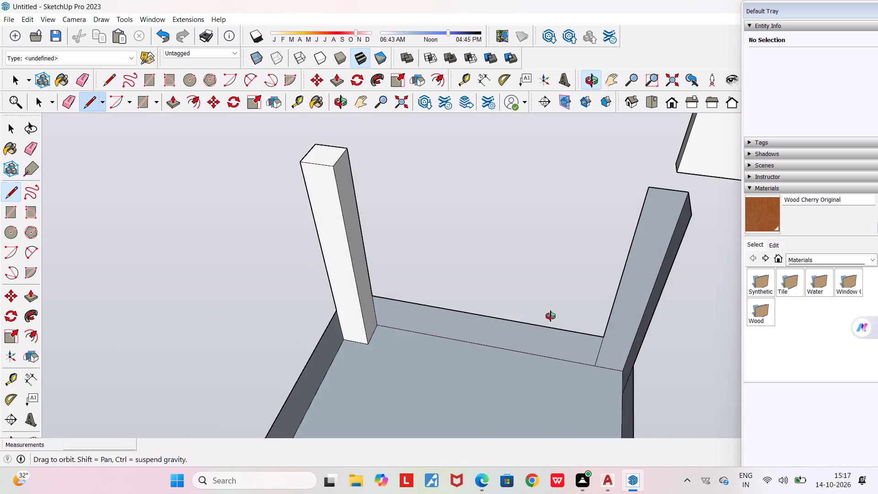
middle_drag(551, 316, 541, 342)
scroll(678, 285, up, 3)
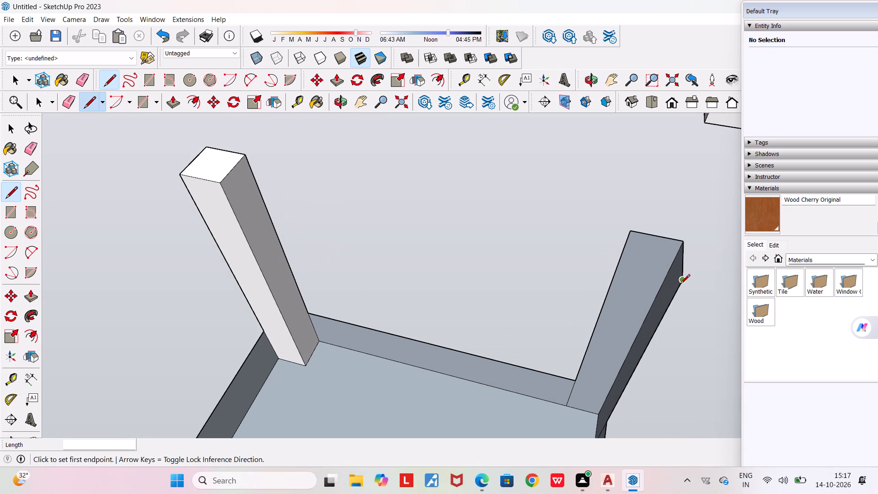
click(680, 285)
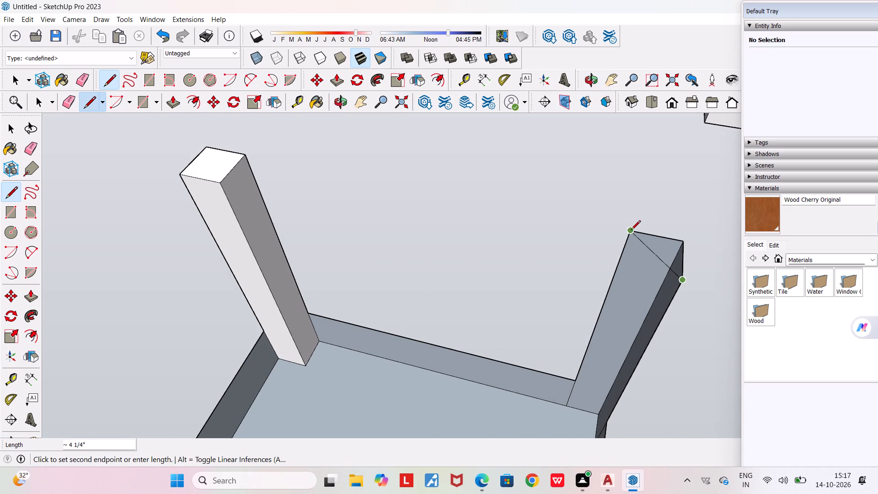
click(628, 273)
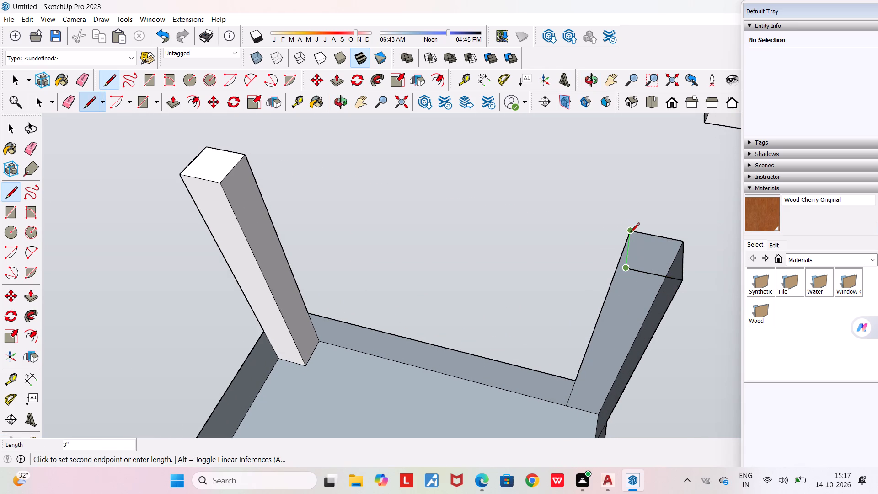
click(630, 233)
Draw the house-side leg's vertical inner corner edge and two 3" base edges under the tabletop to close its remaining inner sides.
click(627, 270)
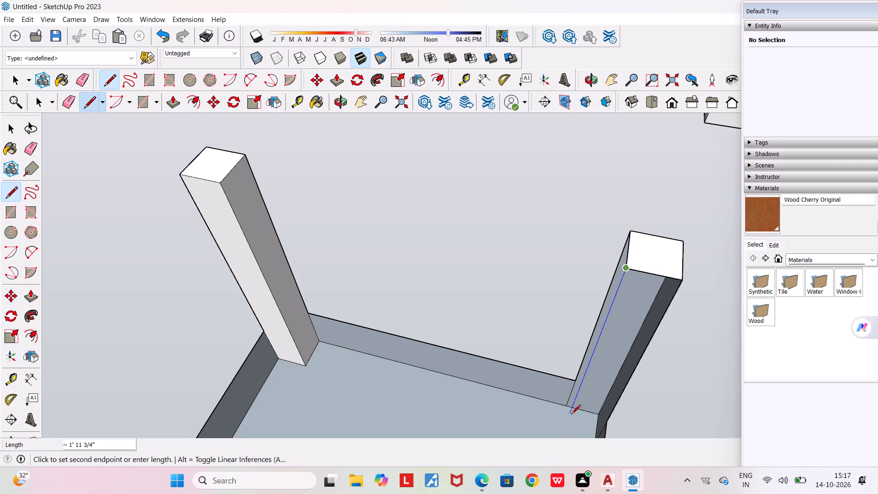
click(560, 436)
click(565, 403)
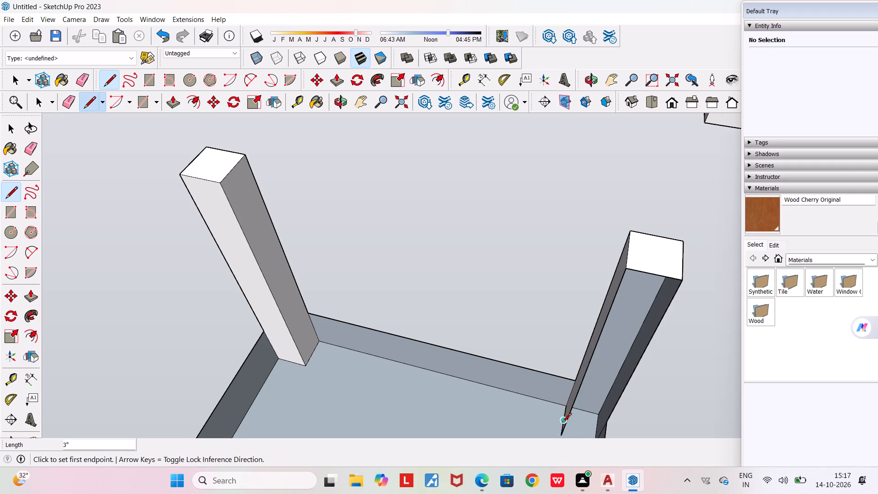
middle_drag(559, 424, 514, 431)
scroll(514, 431, down, 9)
middle_drag(515, 430, 600, 431)
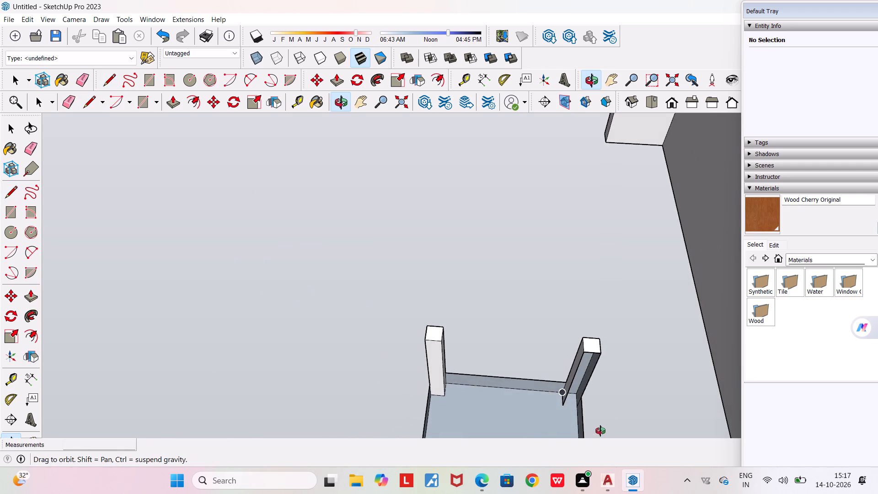
middle_drag(600, 431, 600, 430)
scroll(563, 406, up, 9)
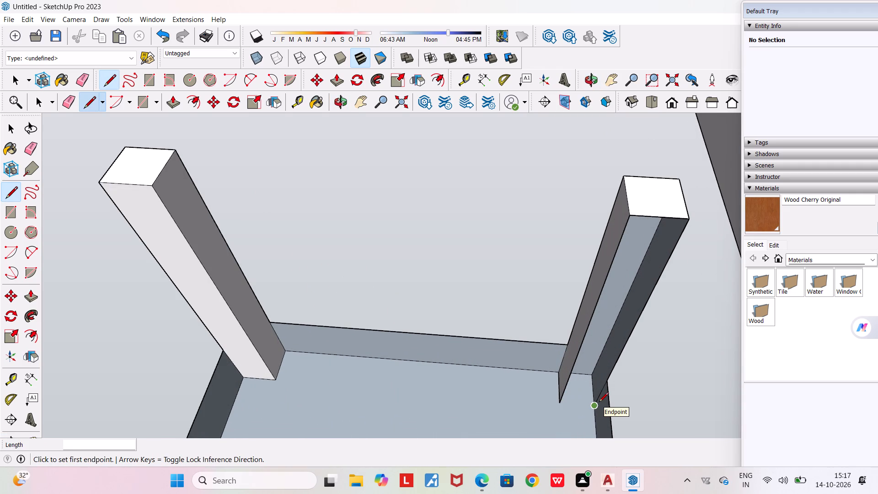
click(599, 403)
click(561, 404)
Examine the whole table from above, from the side and from below, checking its four legs, band and corner joints.
middle_drag(607, 424, 595, 419)
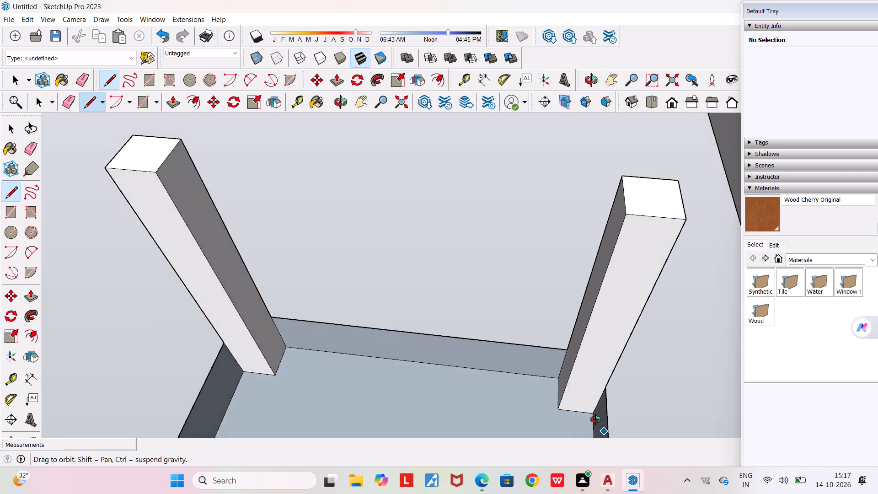
middle_drag(595, 419, 135, 441)
scroll(132, 427, down, 17)
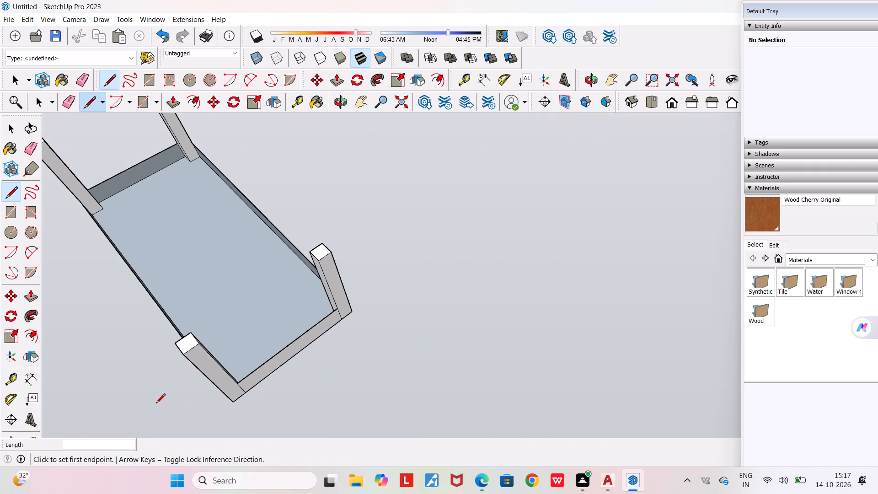
key(space)
key(space)
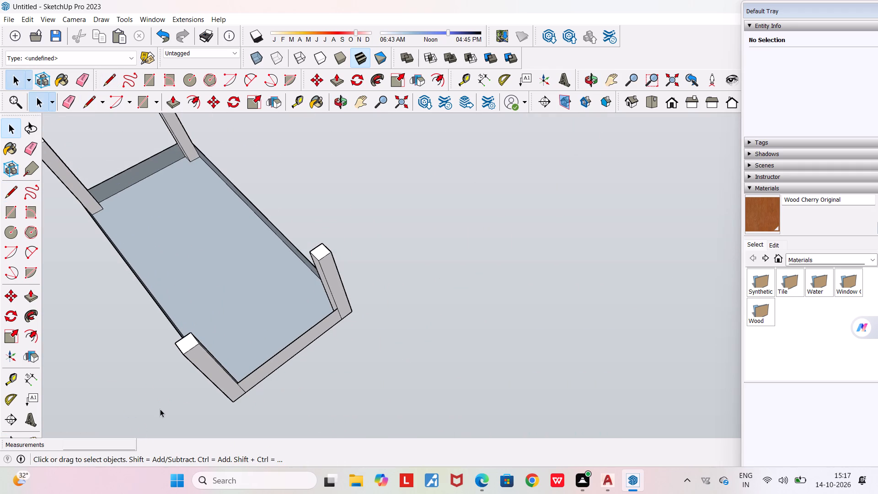
scroll(207, 380, down, 7)
click(657, 101)
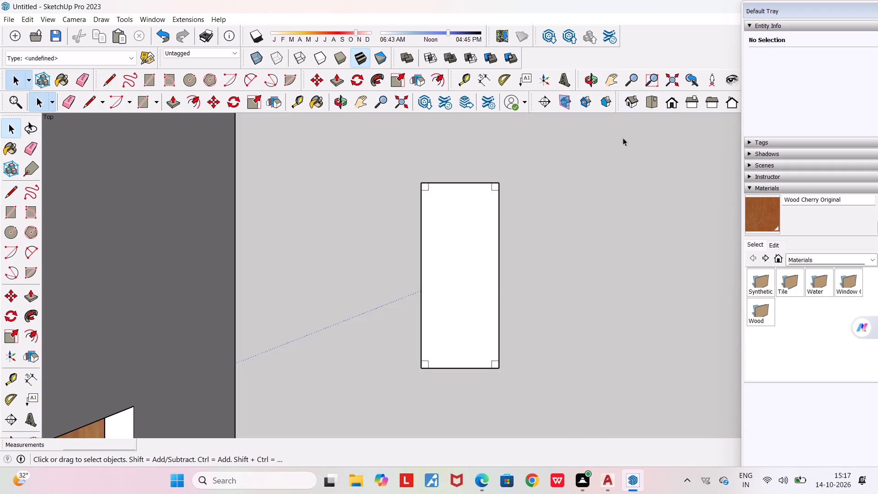
middle_drag(470, 317, 380, 265)
scroll(380, 265, down, 9)
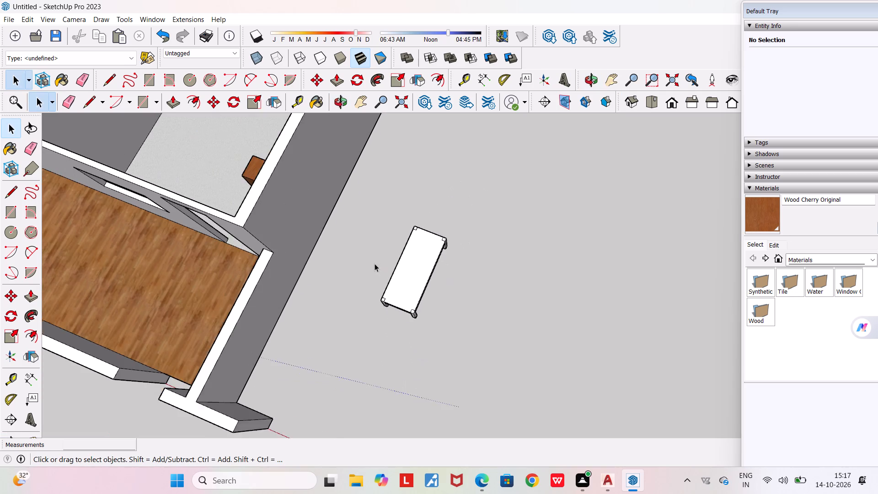
middle_drag(398, 314, 332, 183)
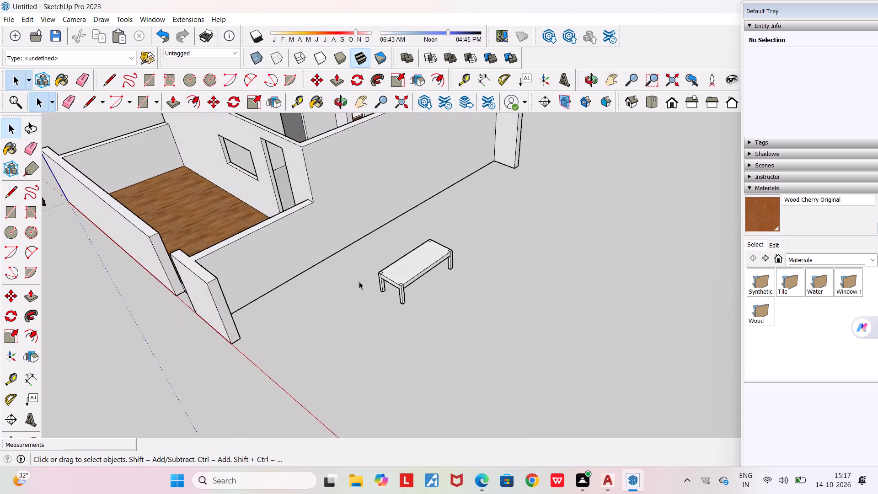
scroll(378, 302, up, 15)
middle_drag(393, 253, 386, 244)
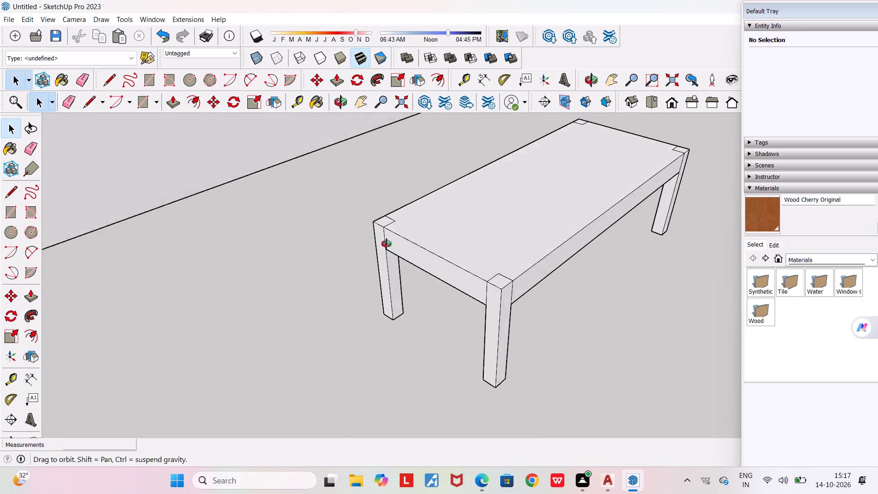
middle_drag(386, 244, 385, 213)
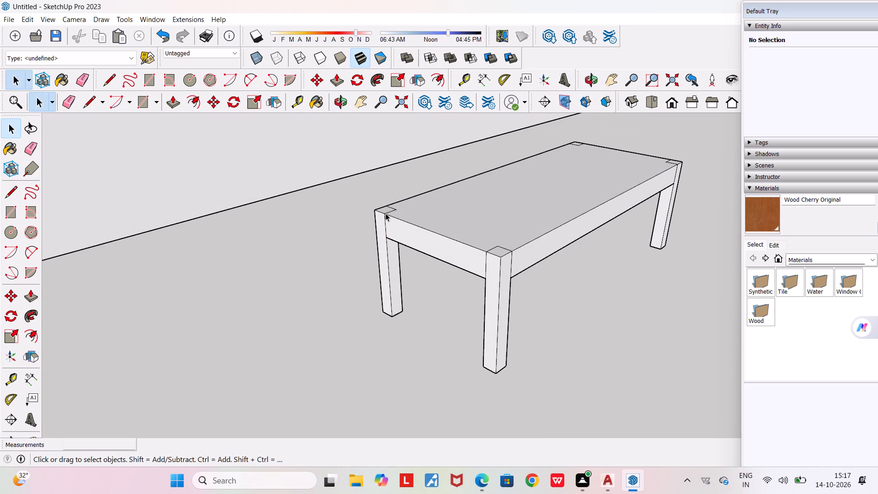
middle_drag(385, 213, 367, 139)
scroll(367, 139, down, 3)
scroll(429, 208, up, 2)
middle_drag(429, 207, 446, 118)
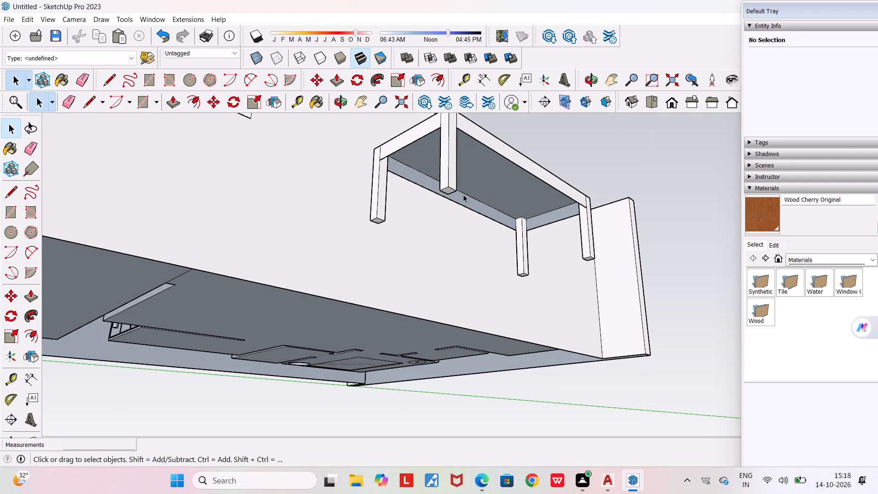
scroll(393, 177, up, 9)
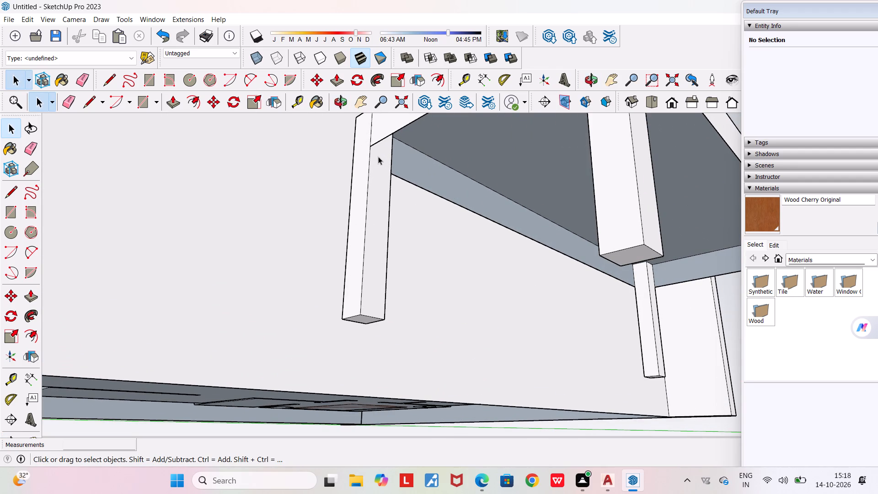
middle_drag(378, 156, 359, 183)
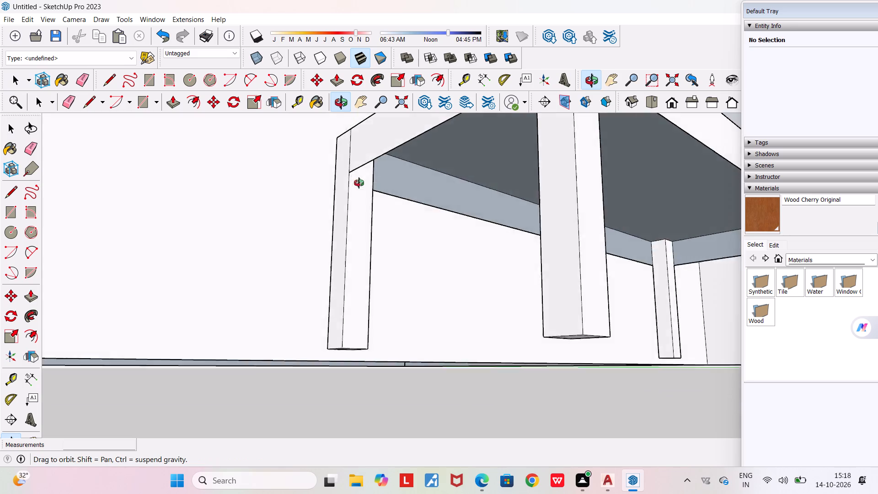
middle_drag(359, 183, 316, 312)
scroll(298, 278, up, 2)
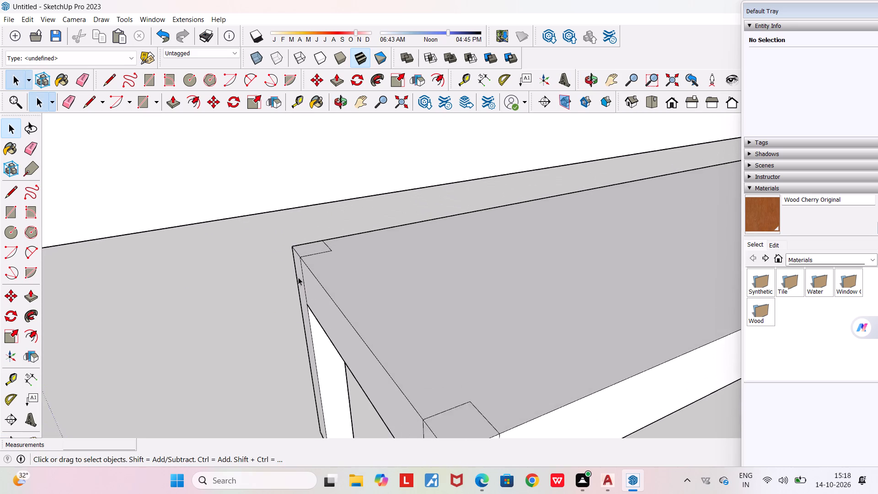
middle_drag(298, 277, 349, 237)
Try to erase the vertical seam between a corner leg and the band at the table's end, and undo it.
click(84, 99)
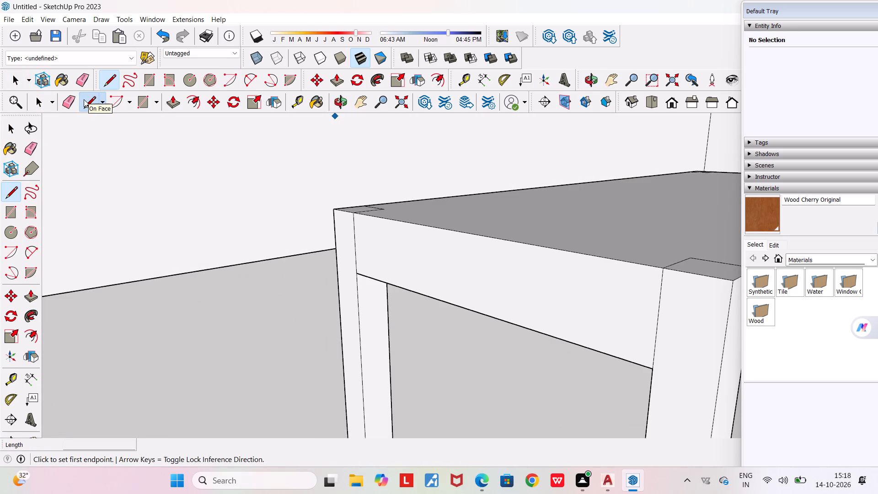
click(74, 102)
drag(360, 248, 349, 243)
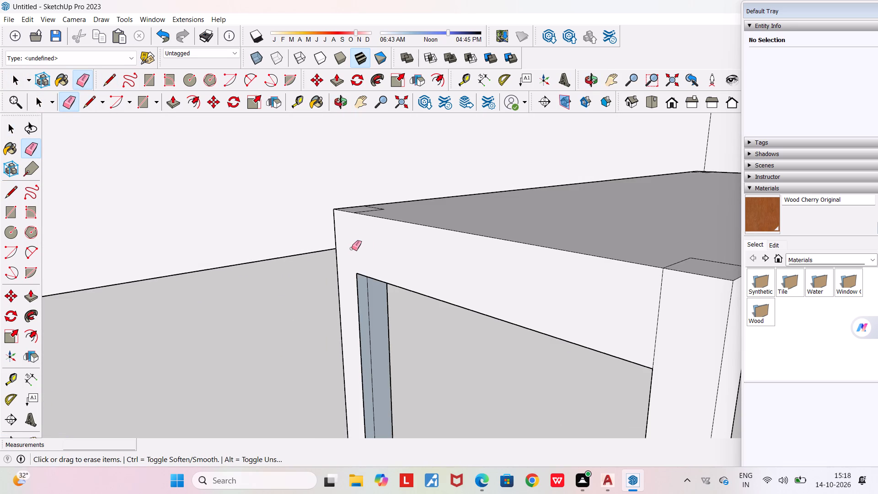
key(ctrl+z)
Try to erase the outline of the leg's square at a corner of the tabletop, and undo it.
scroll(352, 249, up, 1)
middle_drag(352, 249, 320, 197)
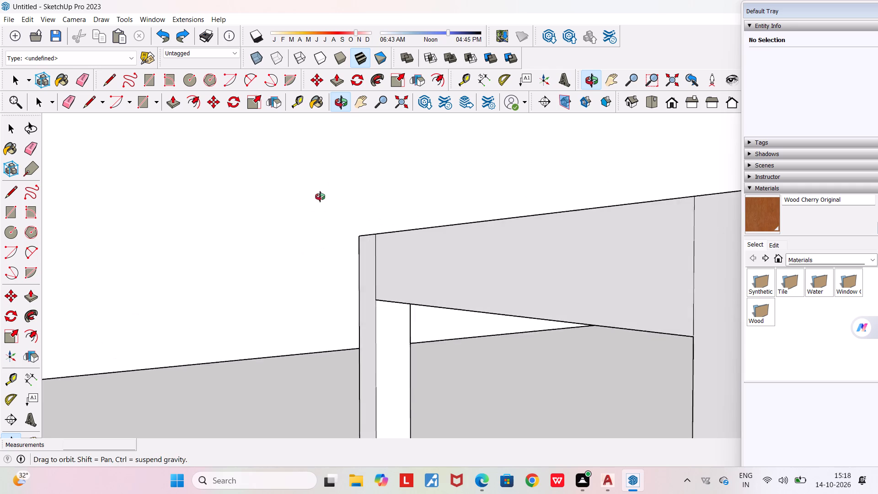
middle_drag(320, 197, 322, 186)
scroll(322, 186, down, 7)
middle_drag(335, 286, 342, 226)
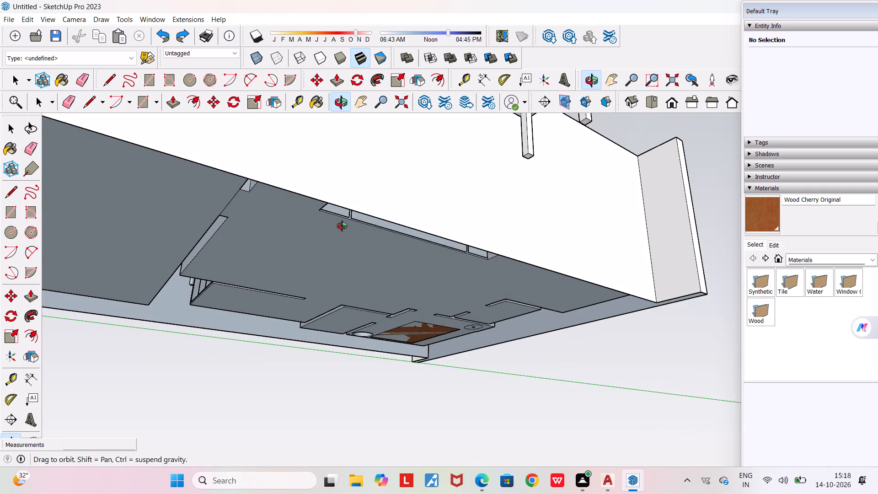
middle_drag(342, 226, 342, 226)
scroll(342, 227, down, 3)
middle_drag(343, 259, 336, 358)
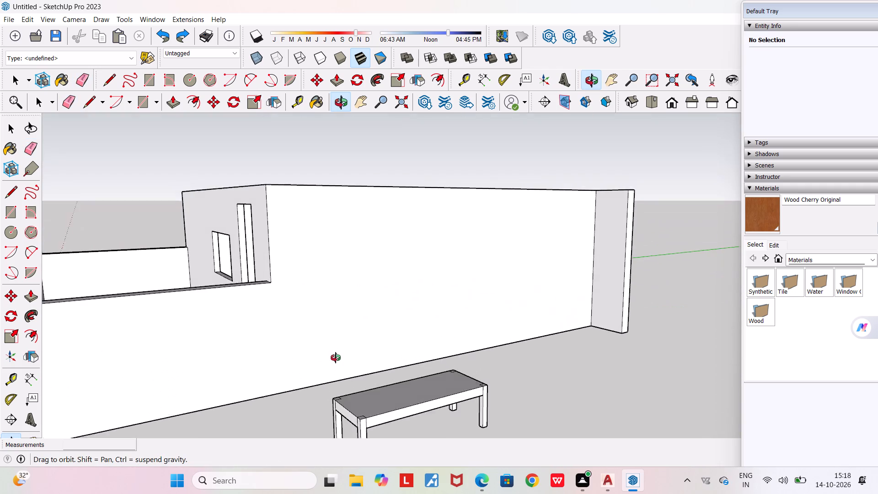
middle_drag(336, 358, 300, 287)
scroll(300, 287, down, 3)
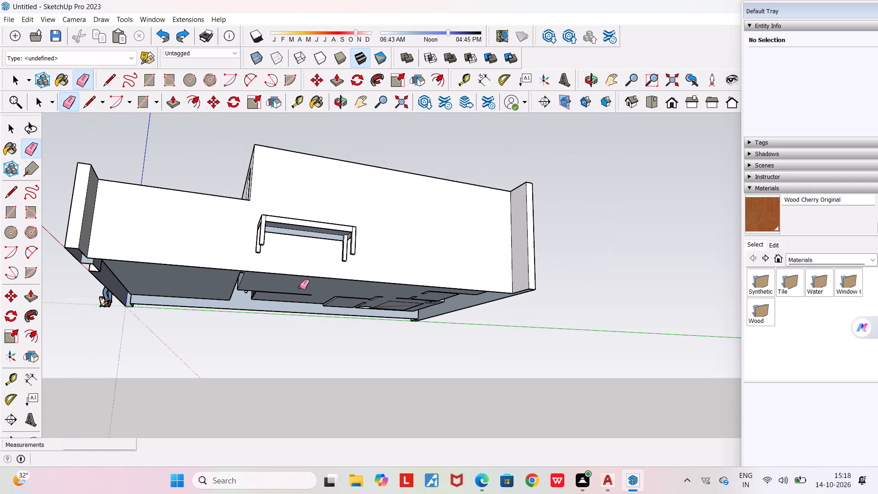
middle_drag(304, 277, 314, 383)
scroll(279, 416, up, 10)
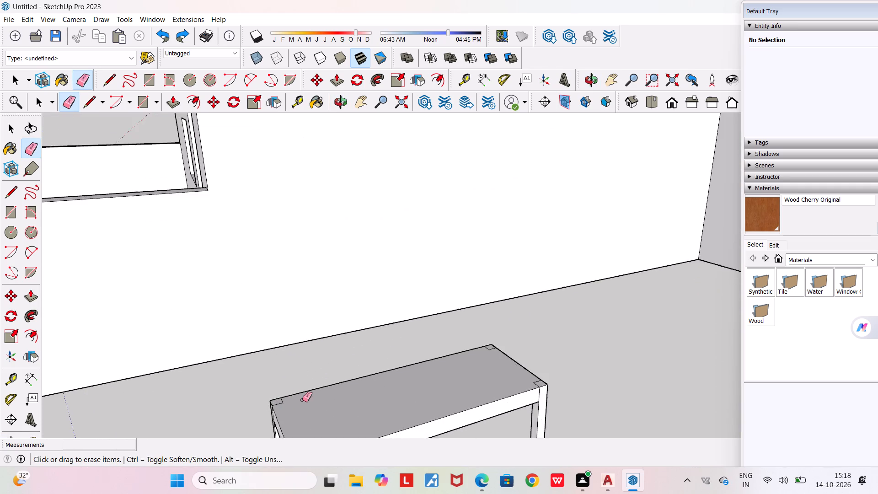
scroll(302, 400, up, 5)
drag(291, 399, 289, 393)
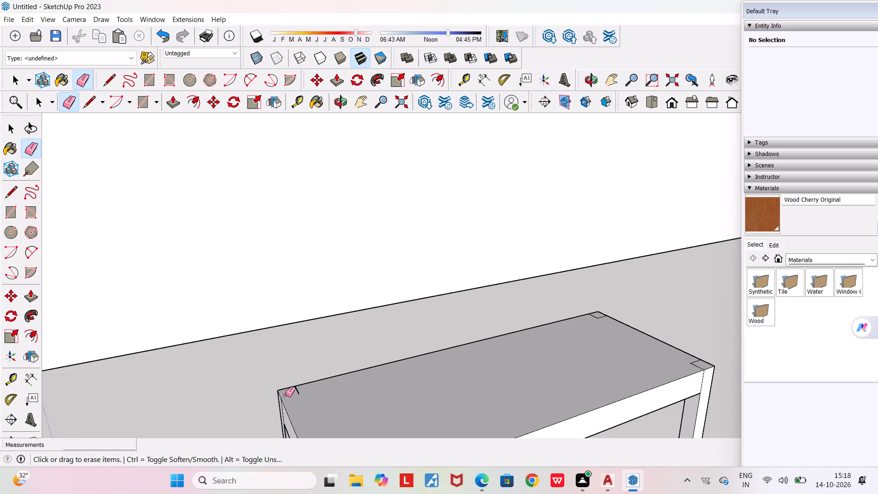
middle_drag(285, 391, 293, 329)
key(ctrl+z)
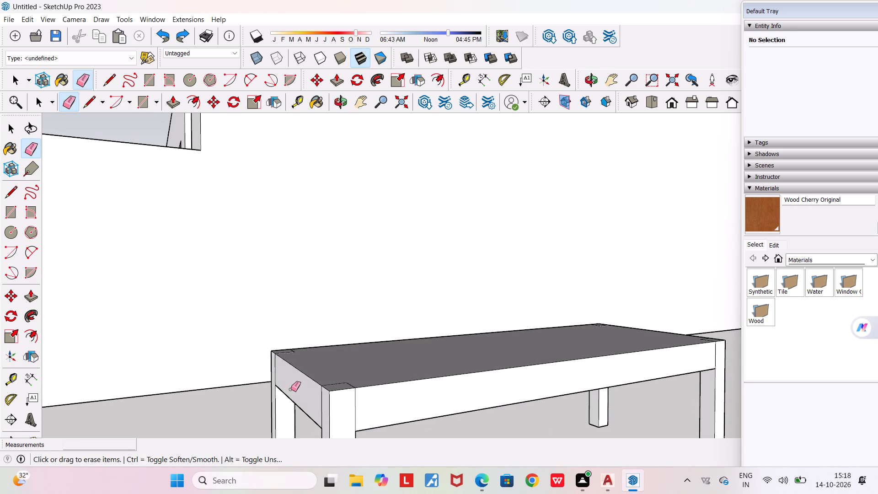
Draw a 2' 1 1/2" by 6' 2 7/8" rectangle across the bottom of the band to close the table's underside between the legs.
middle_drag(291, 389, 472, 340)
scroll(472, 340, down, 3)
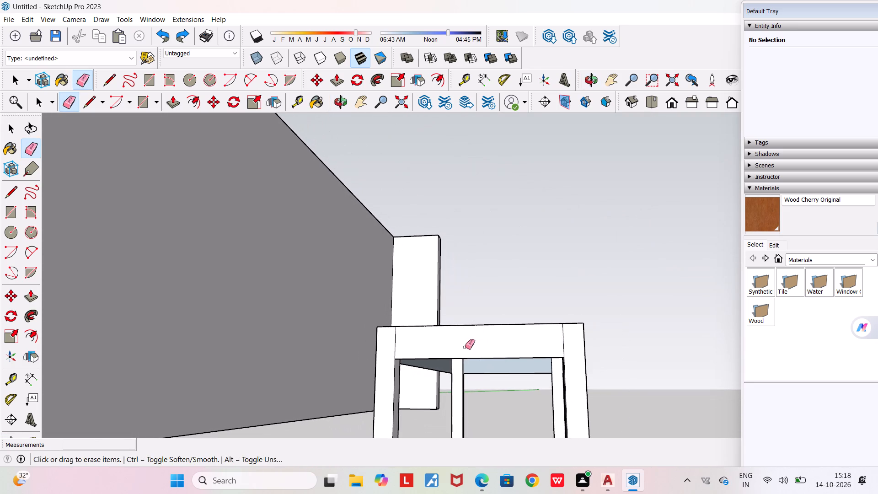
middle_drag(469, 352, 486, 301)
scroll(486, 301, down, 1)
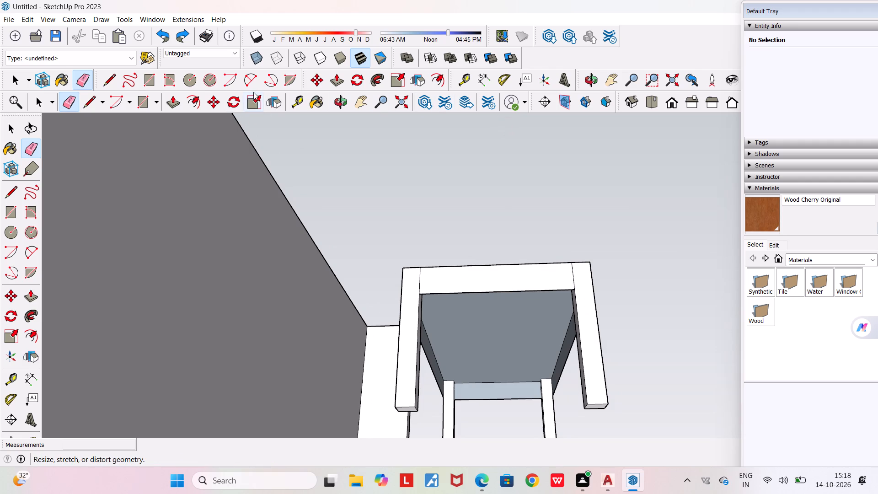
click(146, 101)
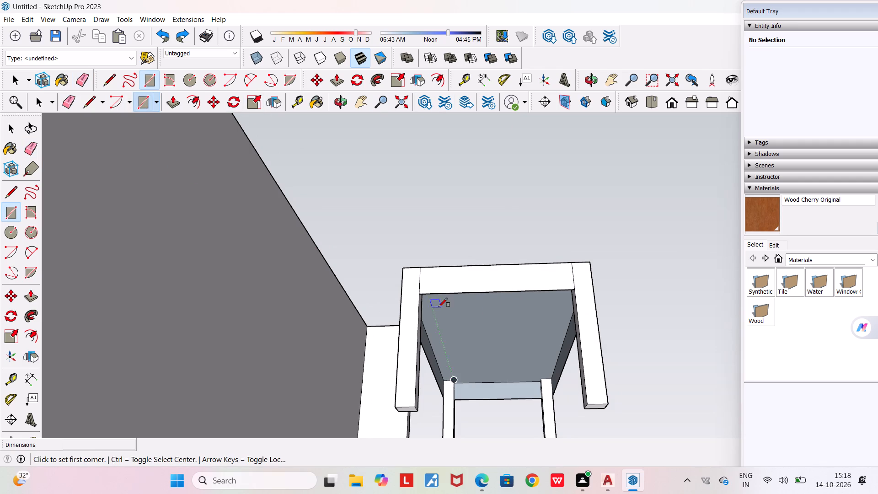
click(420, 295)
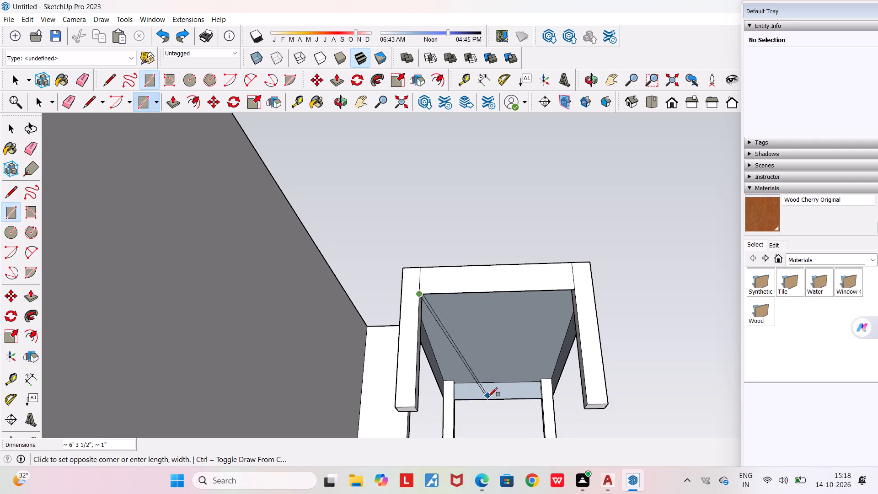
scroll(558, 398, up, 3)
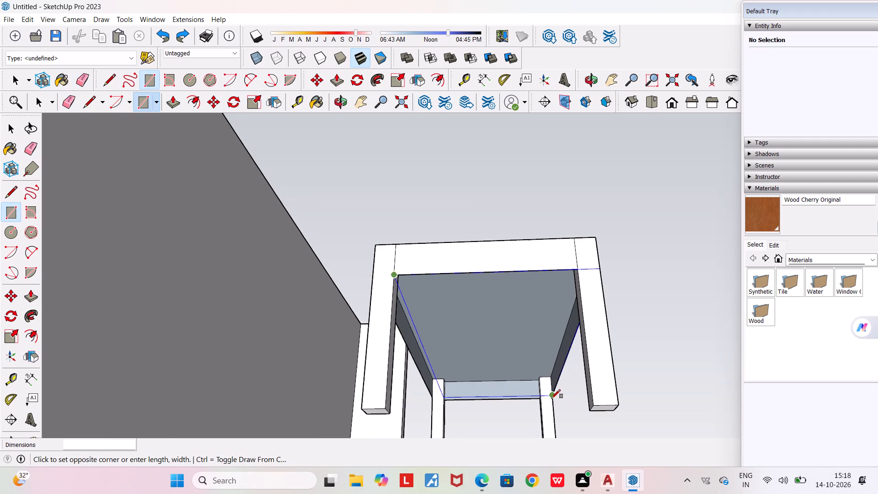
scroll(551, 398, up, 13)
scroll(547, 403, down, 4)
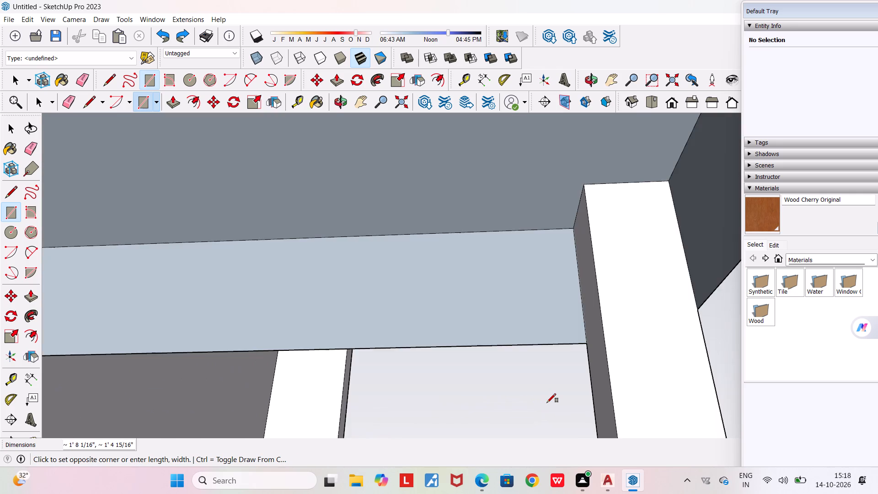
scroll(546, 403, down, 2)
middle_drag(523, 401, 219, 405)
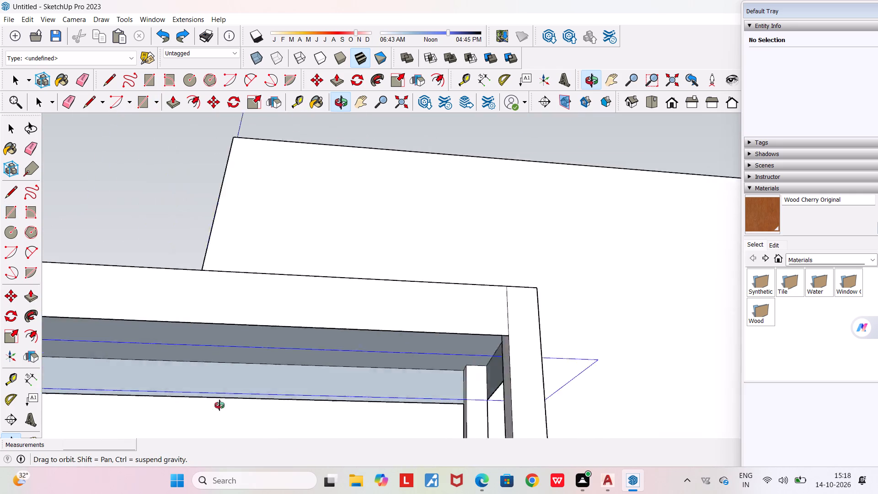
middle_drag(219, 405, 53, 401)
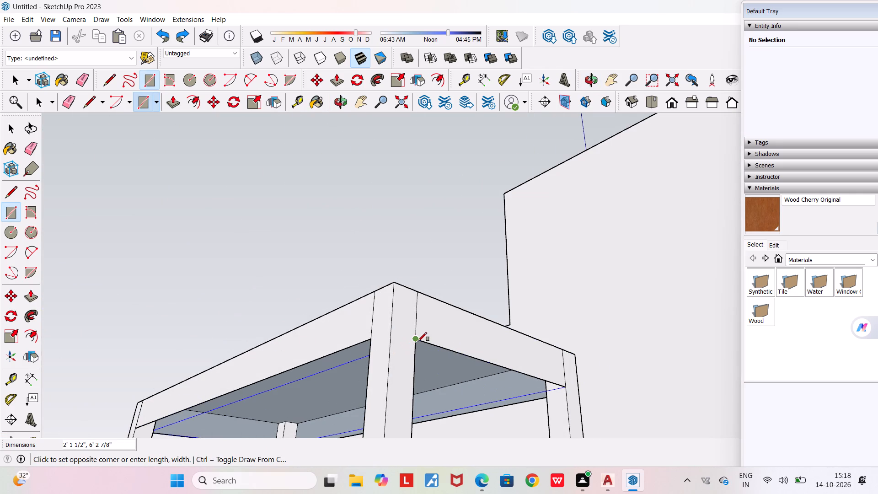
click(416, 337)
Examine the underside of the table around the new rectangle and the legs.
middle_drag(418, 354, 429, 315)
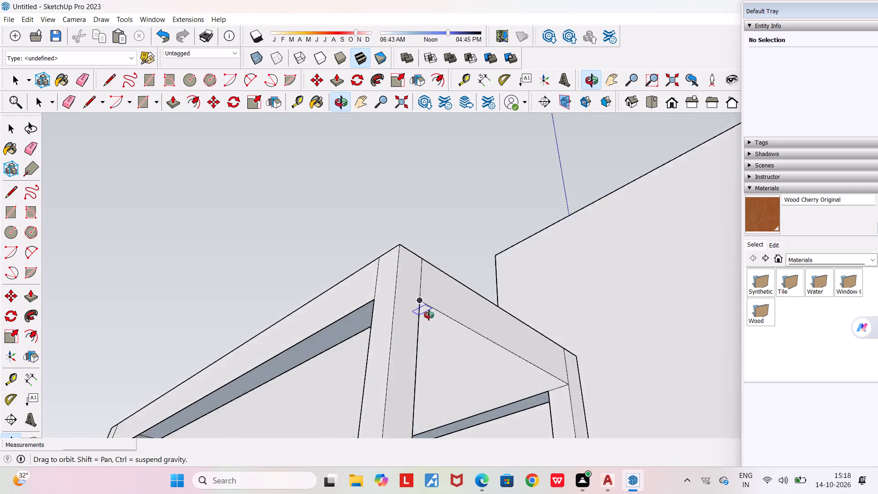
middle_drag(429, 315, 503, 285)
scroll(503, 285, down, 4)
middle_drag(150, 343, 202, 292)
scroll(199, 295, down, 4)
middle_drag(199, 295, 244, 290)
scroll(244, 290, down, 2)
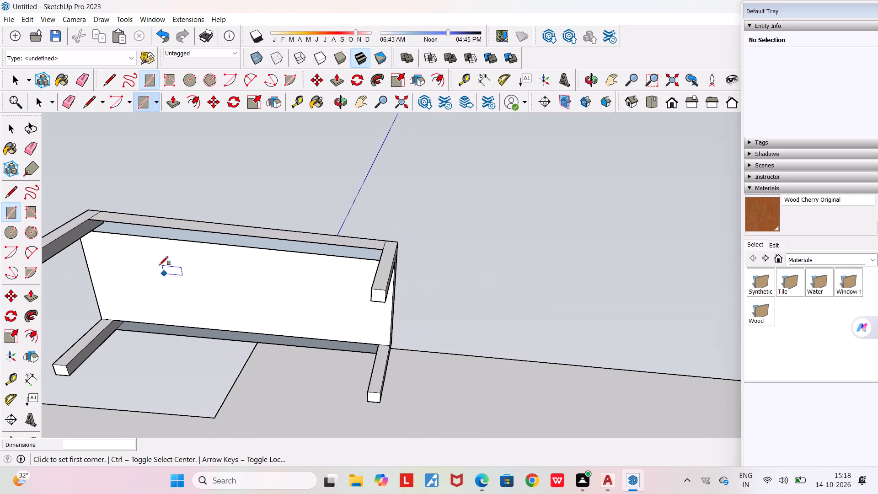
Draw a 5' 8 7/8" by 3" rectangle between the legs along one long side of the table's underside to close the gap.
click(89, 223)
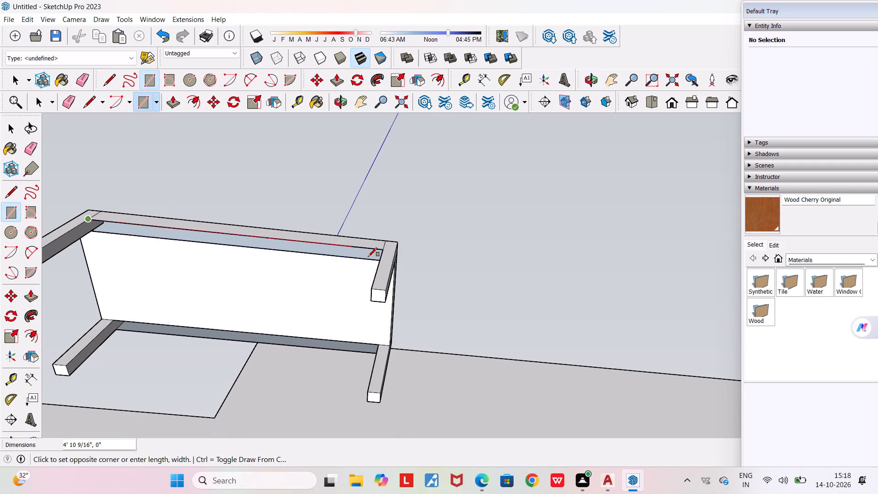
middle_drag(375, 266, 591, 290)
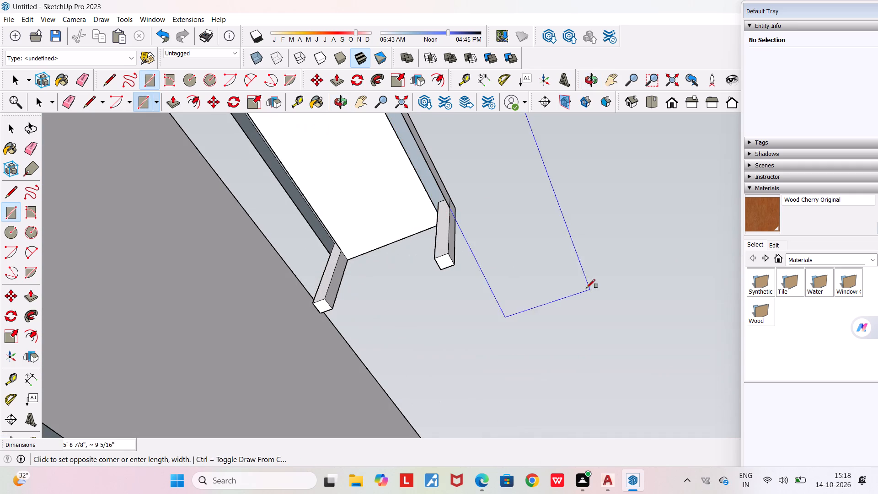
click(437, 215)
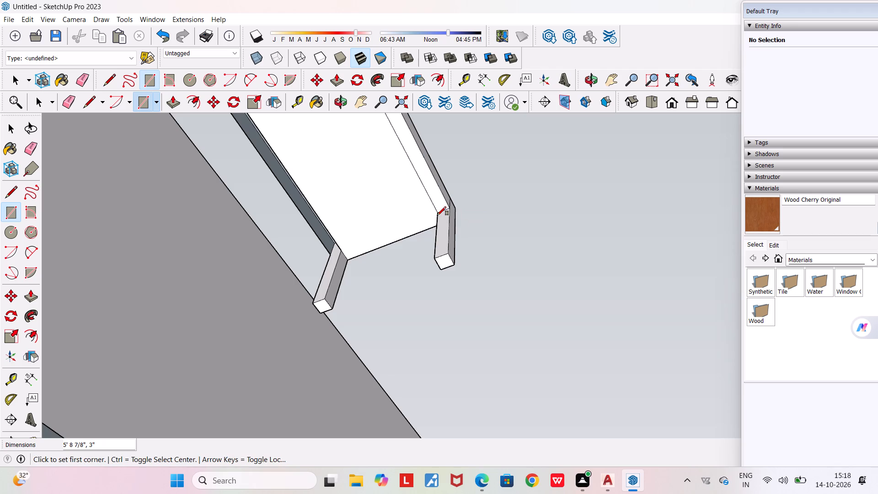
Draw a rectangle between the legs along the opposite long side of the table's underside to close the remaining gap.
middle_drag(447, 232, 522, 226)
scroll(522, 226, down, 3)
scroll(389, 209, up, 4)
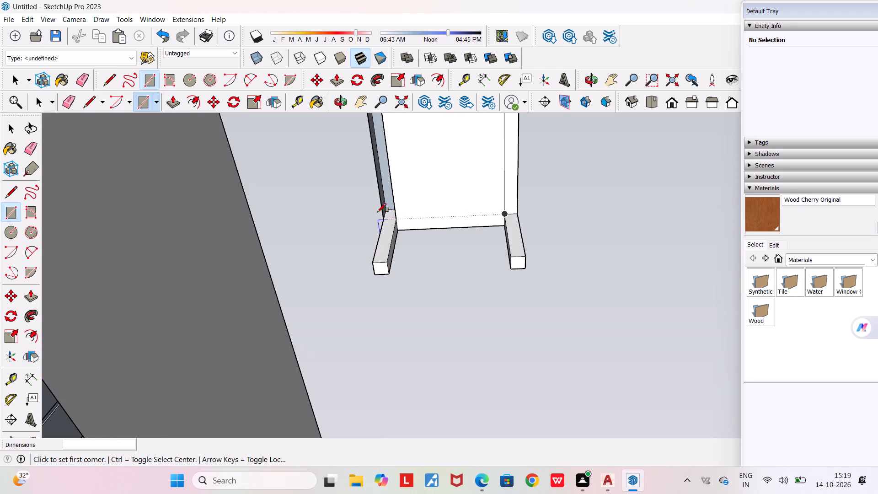
scroll(377, 212, up, 6)
click(412, 226)
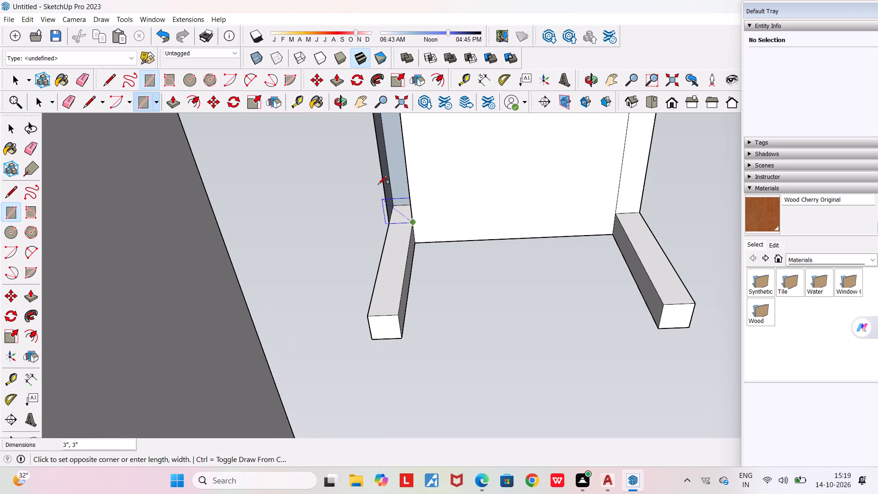
middle_drag(380, 179, 404, 267)
scroll(404, 267, down, 18)
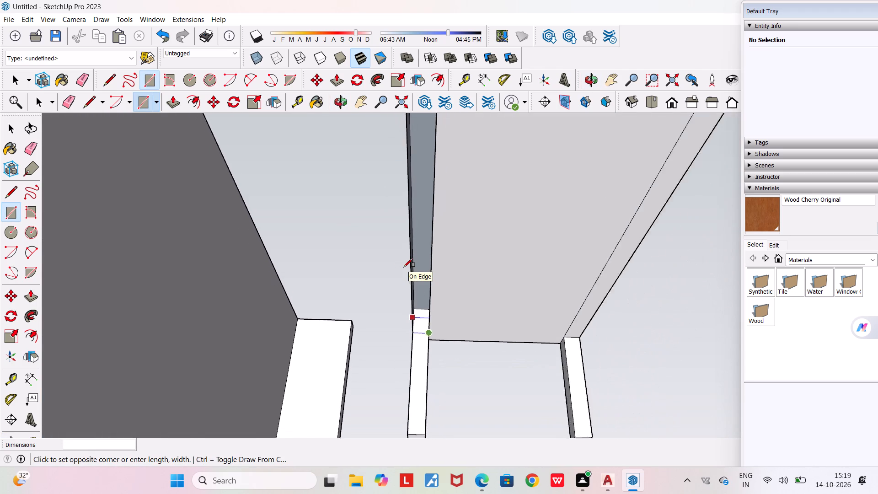
scroll(404, 267, down, 6)
middle_drag(406, 242, 522, 264)
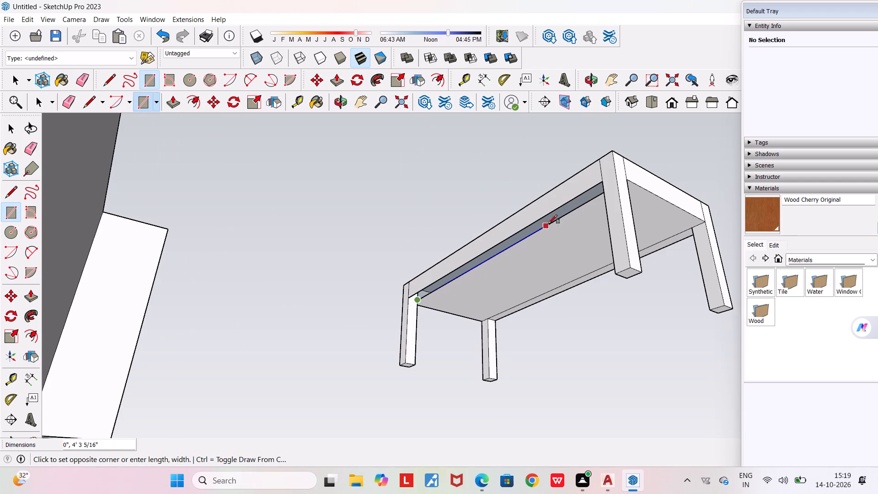
scroll(597, 180, up, 6)
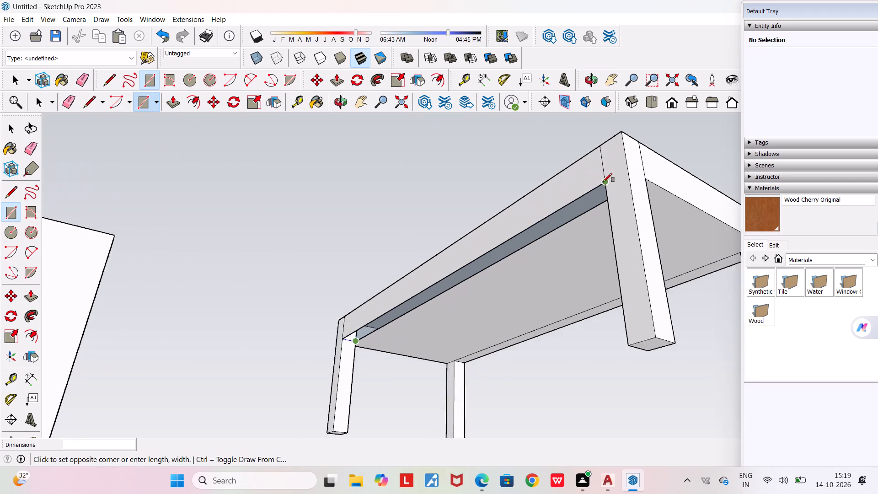
scroll(603, 182, up, 2)
click(608, 179)
Examine the closed underside, the sides and the top of the table.
middle_drag(603, 221, 594, 295)
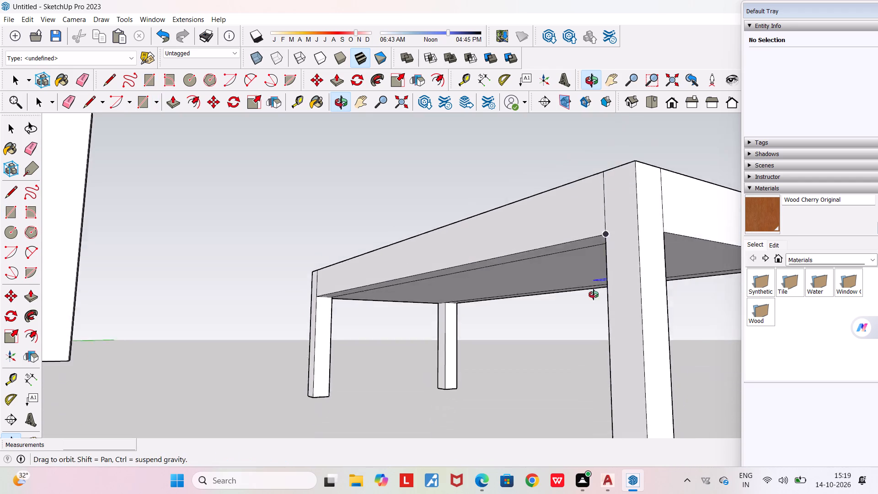
middle_drag(594, 295, 594, 307)
scroll(594, 307, down, 1)
middle_drag(592, 300, 599, 188)
middle_drag(593, 226, 593, 298)
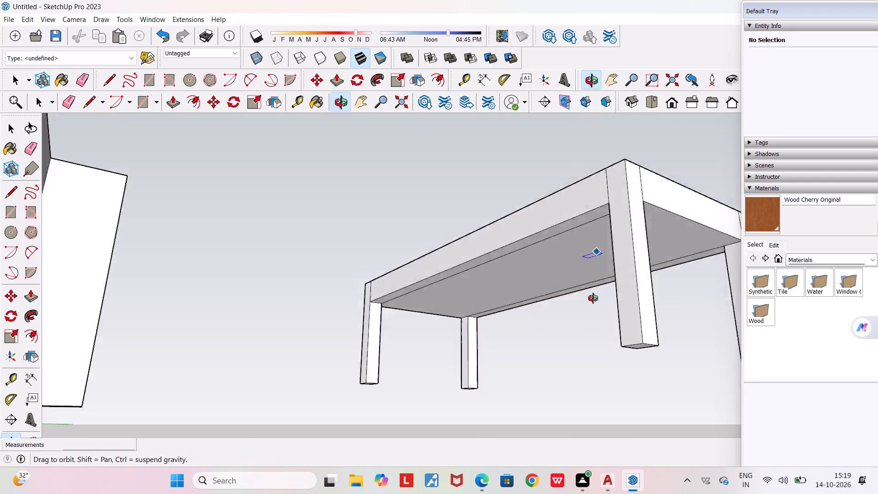
middle_drag(593, 298, 501, 469)
middle_drag(528, 414, 362, 398)
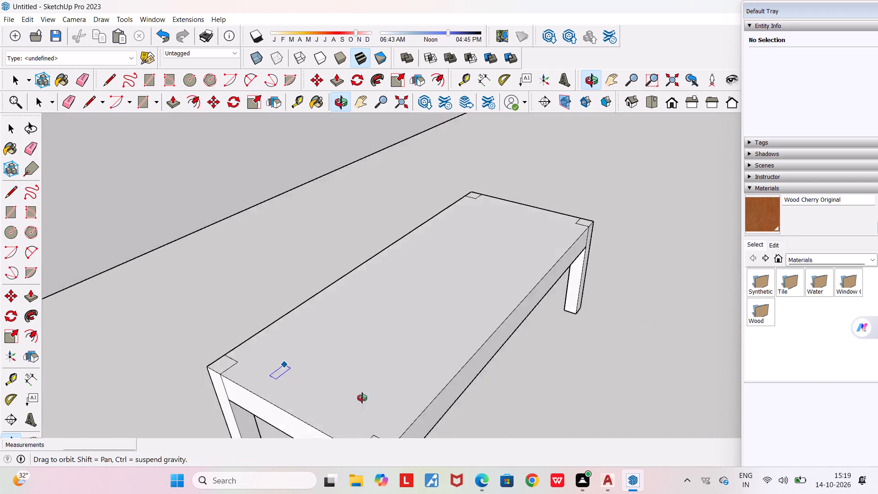
middle_drag(362, 398, 330, 370)
scroll(343, 387, down, 4)
scroll(293, 362, up, 5)
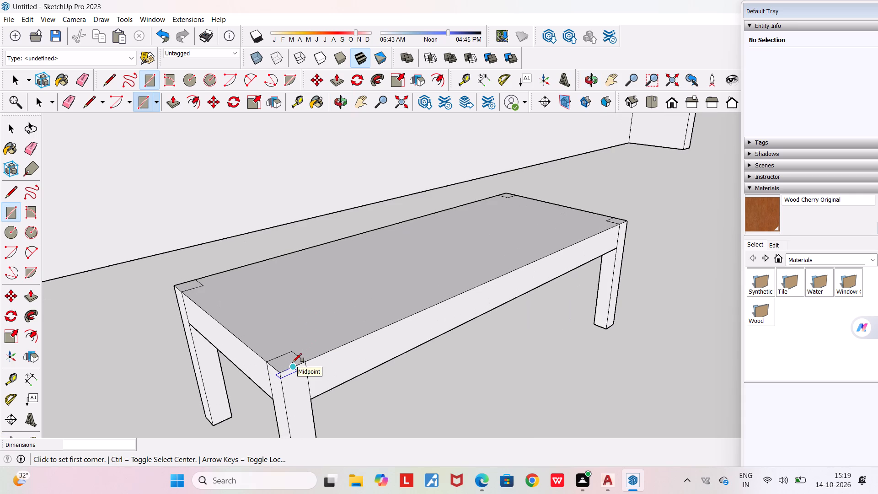
Erase the leg-square outline on the tabletop and both vertical leg seams on the band at one corner of the table.
key(space)
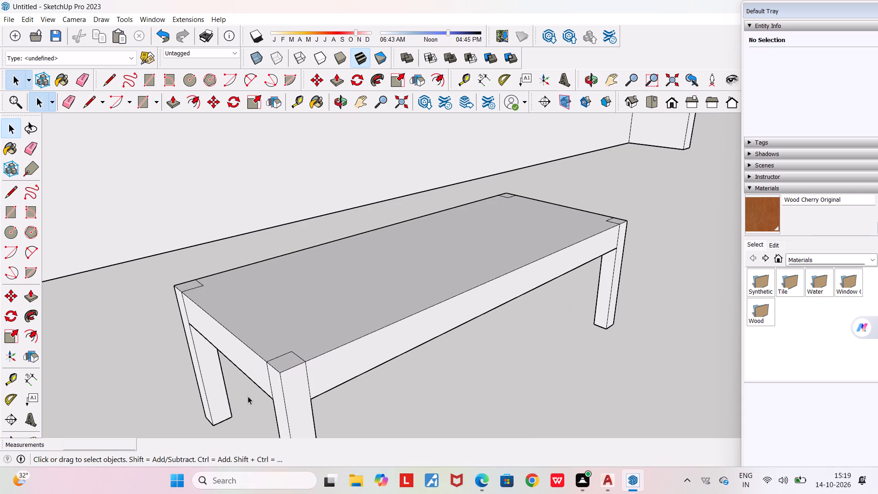
click(71, 99)
scroll(296, 401, up, 3)
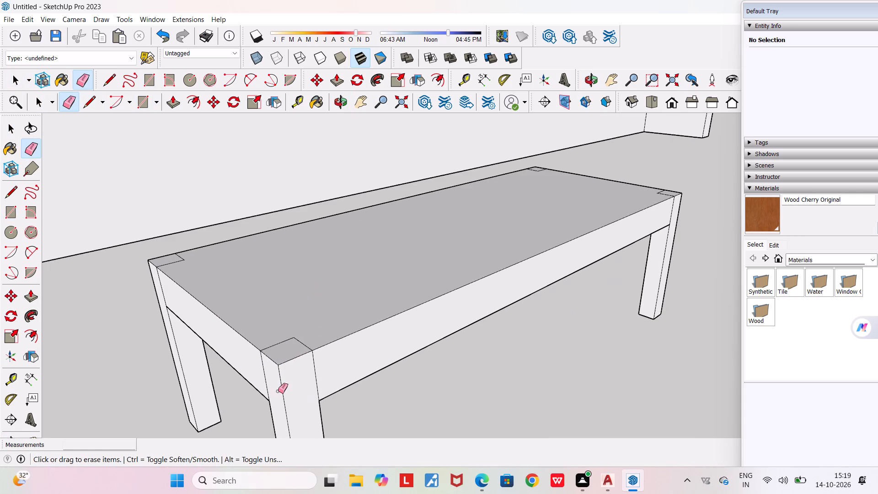
drag(268, 376, 264, 374)
drag(284, 346, 282, 338)
drag(294, 344, 305, 340)
middle_drag(293, 340, 330, 280)
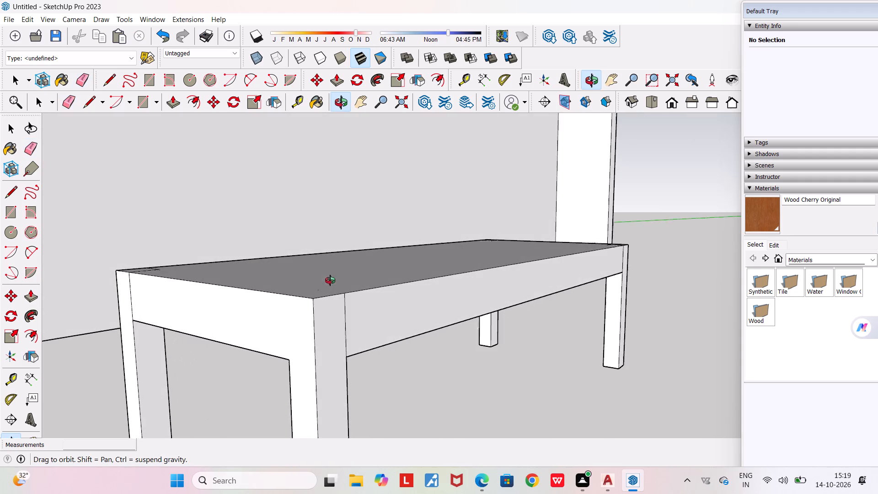
middle_drag(330, 280, 332, 280)
drag(339, 338, 384, 326)
Erase the leg-square outline and both band seams at the other corner of the same table end.
middle_drag(372, 334, 273, 242)
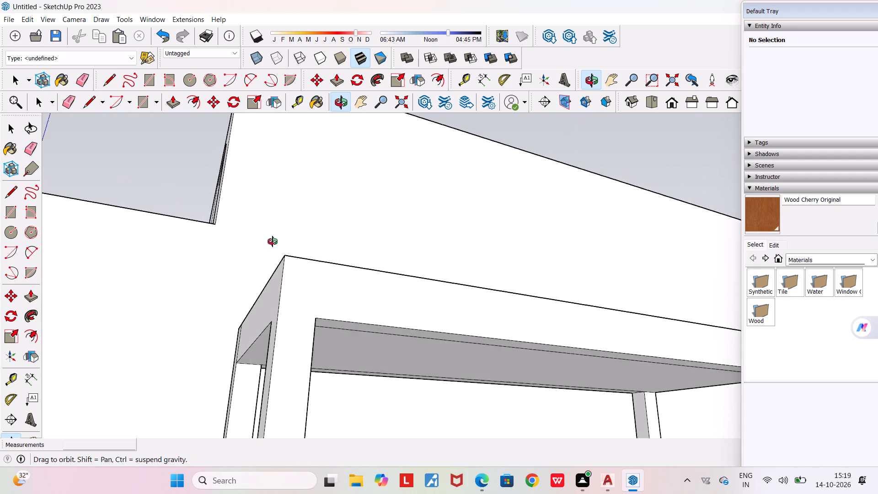
middle_drag(273, 242, 493, 282)
scroll(493, 282, down, 4)
scroll(392, 289, up, 2)
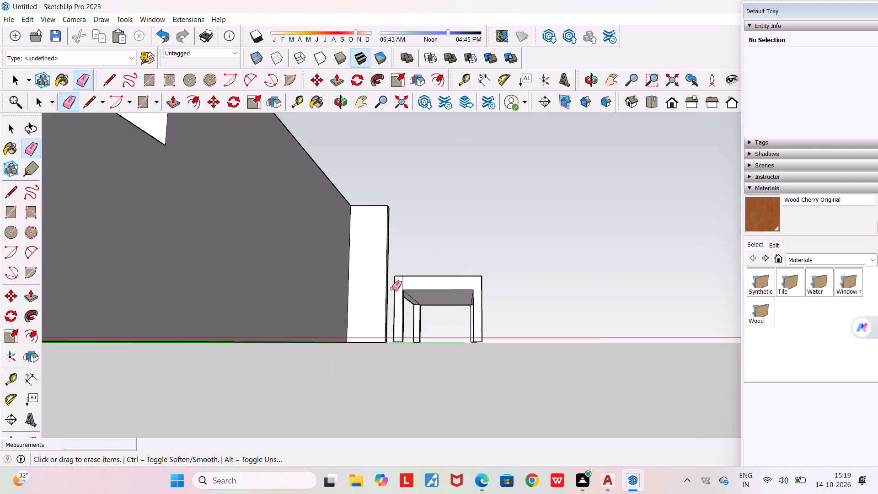
scroll(392, 289, up, 15)
drag(404, 278, 418, 274)
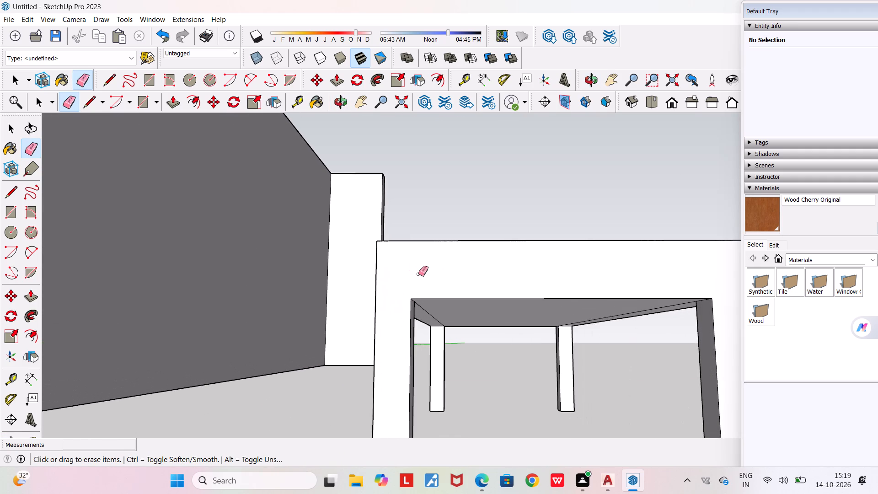
middle_drag(418, 274, 431, 399)
scroll(383, 228, up, 4)
drag(391, 239, 432, 265)
scroll(430, 265, down, 4)
middle_drag(403, 292, 577, 266)
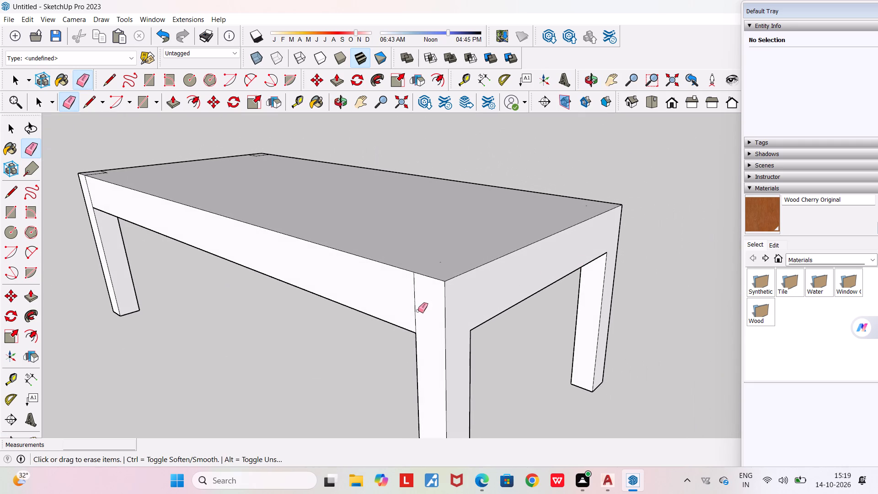
drag(423, 302, 409, 304)
Erase the two band seams and the leg-square outline at one corner of the table's opposite end.
middle_drag(404, 305, 567, 303)
scroll(567, 303, down, 14)
scroll(467, 327, down, 2)
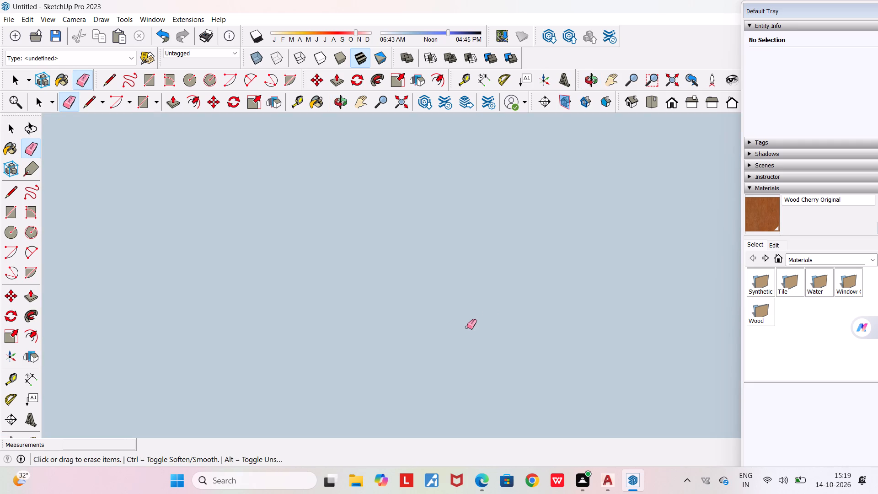
scroll(467, 327, down, 1)
click(626, 102)
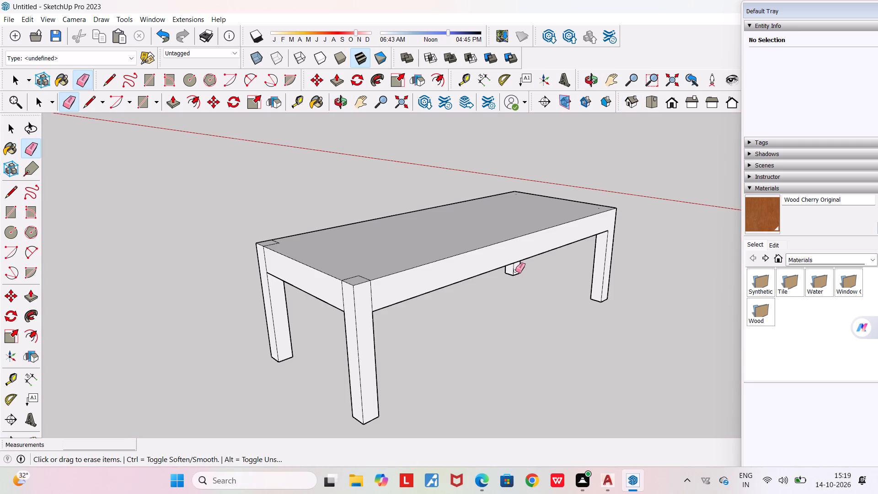
middle_drag(515, 311, 530, 353)
scroll(369, 322, up, 4)
drag(395, 358, 408, 348)
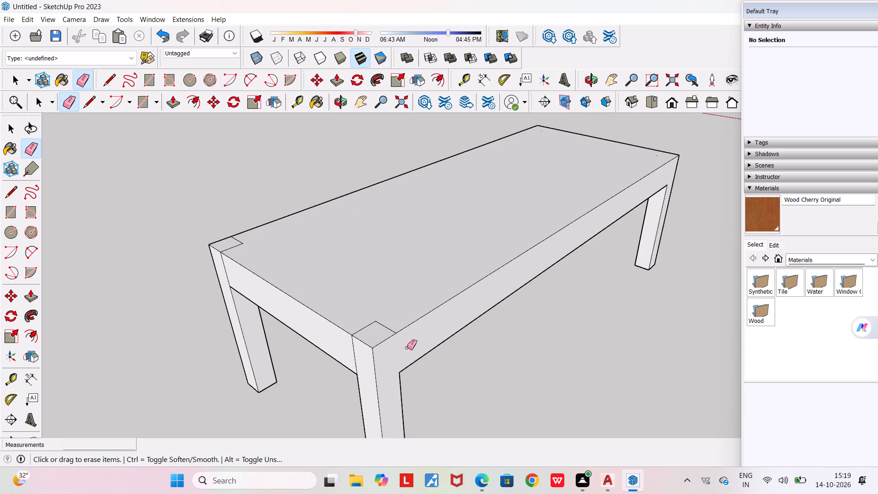
drag(364, 353, 349, 344)
drag(365, 318, 365, 323)
drag(365, 323, 391, 319)
Erase the leg-square outline and both band seams at the last remaining corner of the table.
middle_drag(370, 320, 380, 319)
scroll(380, 319, down, 4)
scroll(267, 291, up, 3)
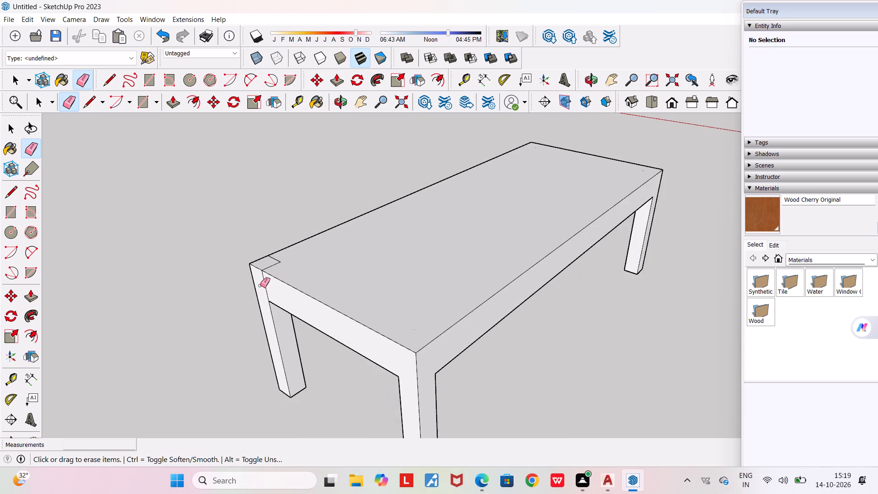
scroll(260, 285, up, 3)
drag(271, 288, 266, 285)
drag(283, 261, 281, 256)
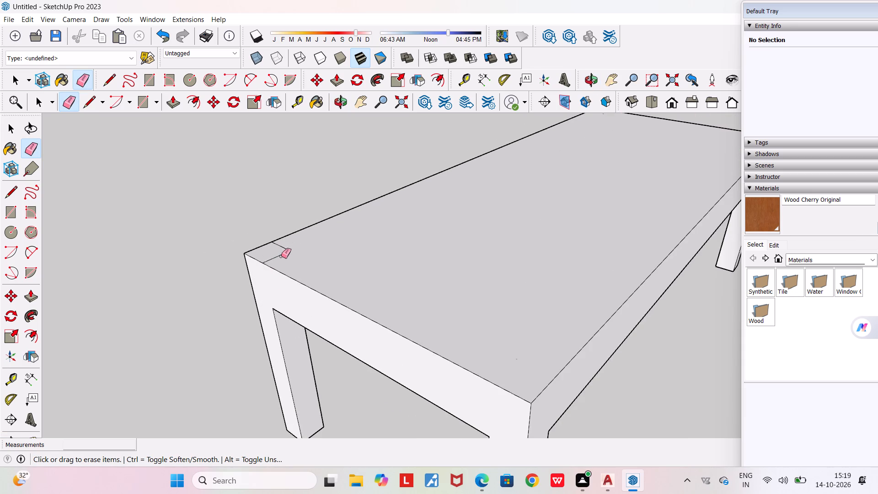
drag(281, 256, 285, 241)
middle_drag(281, 278, 567, 279)
scroll(482, 362, up, 4)
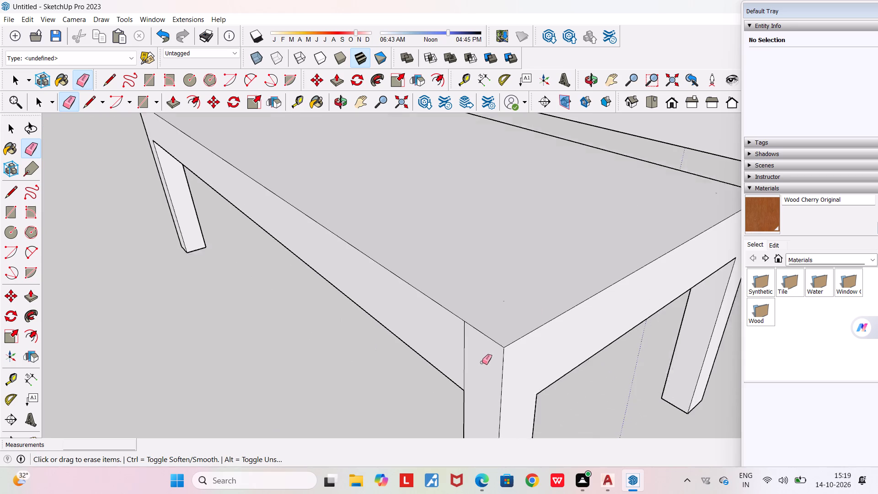
drag(473, 351, 456, 339)
Examine the cleaned table from above and below and its position beside the house walls.
scroll(456, 339, down, 7)
middle_drag(435, 354, 450, 293)
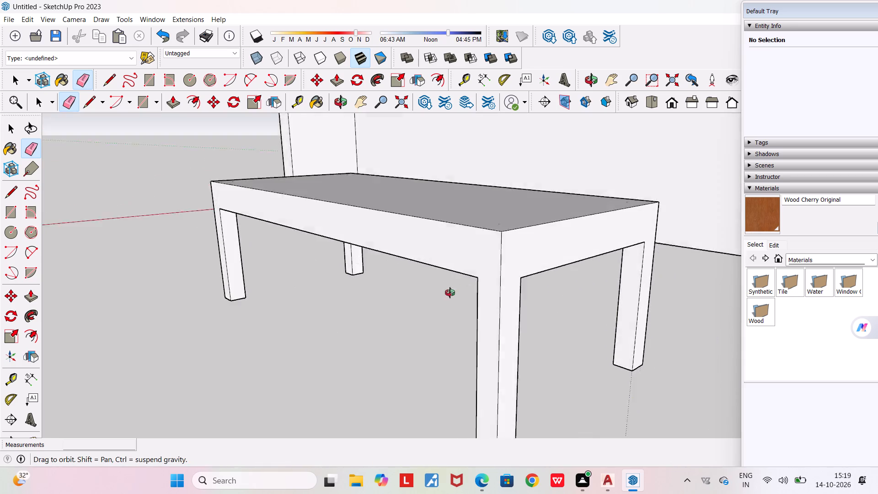
middle_drag(450, 293, 460, 275)
scroll(460, 275, down, 2)
middle_drag(455, 326, 416, 276)
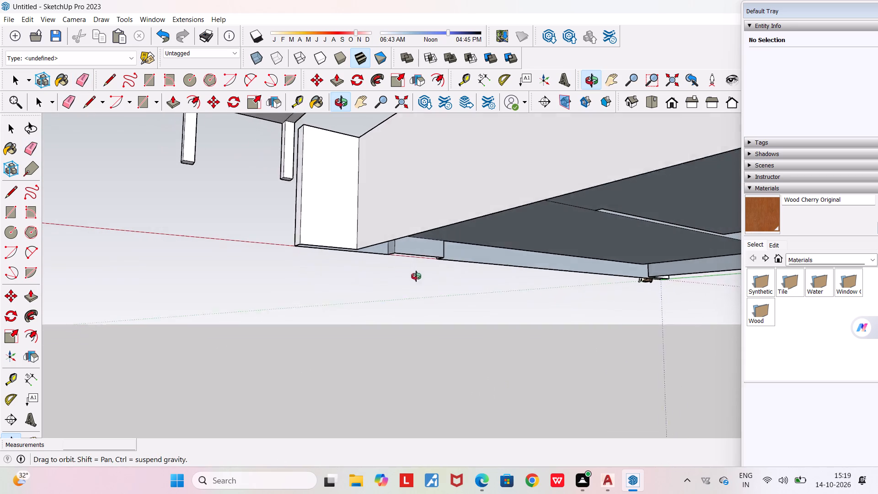
middle_drag(416, 276, 430, 306)
scroll(430, 306, down, 2)
middle_drag(426, 303, 423, 295)
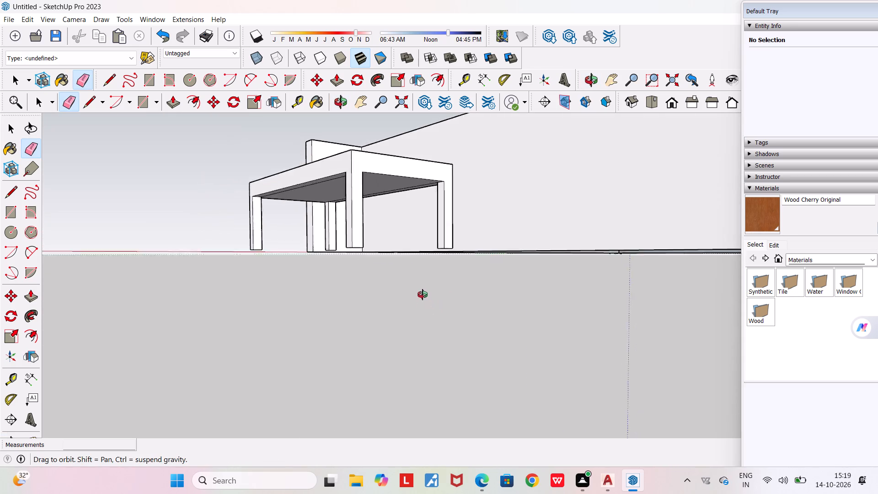
middle_drag(423, 295, 451, 274)
scroll(451, 274, down, 3)
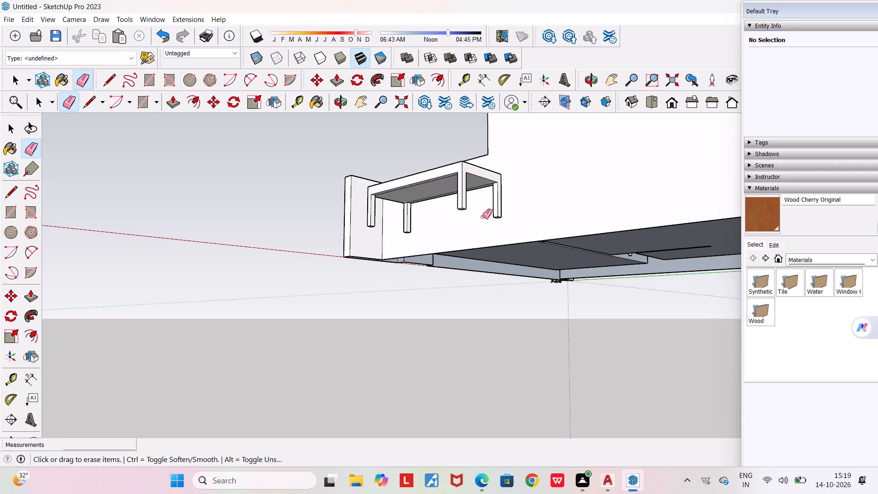
scroll(484, 216, down, 3)
middle_drag(470, 281, 507, 226)
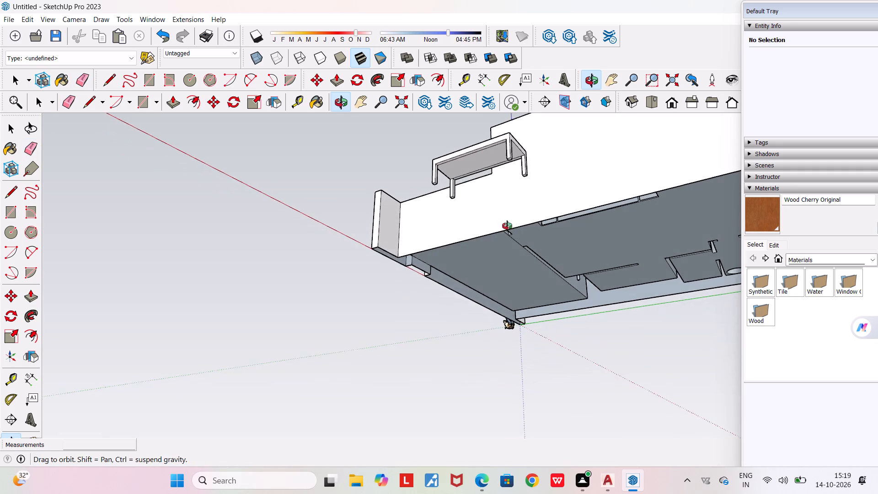
middle_drag(507, 226, 408, 386)
scroll(408, 386, down, 3)
middle_drag(403, 385, 212, 388)
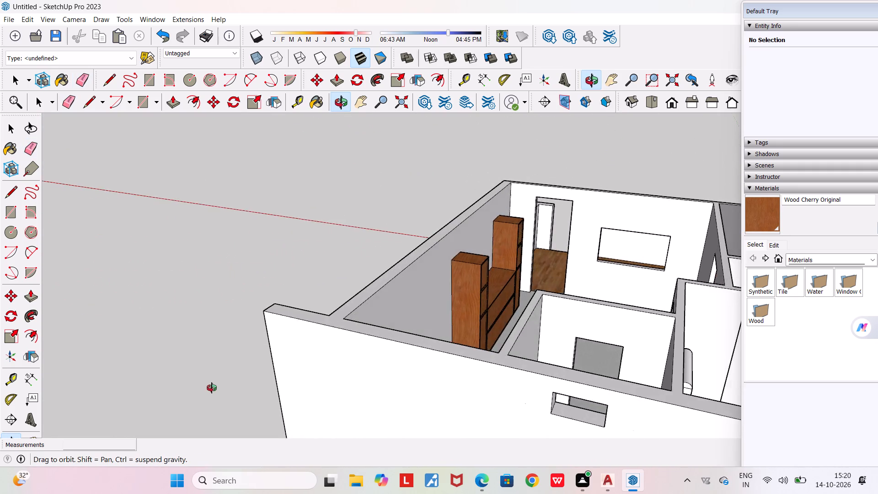
middle_drag(212, 388, 653, 366)
scroll(423, 341, up, 8)
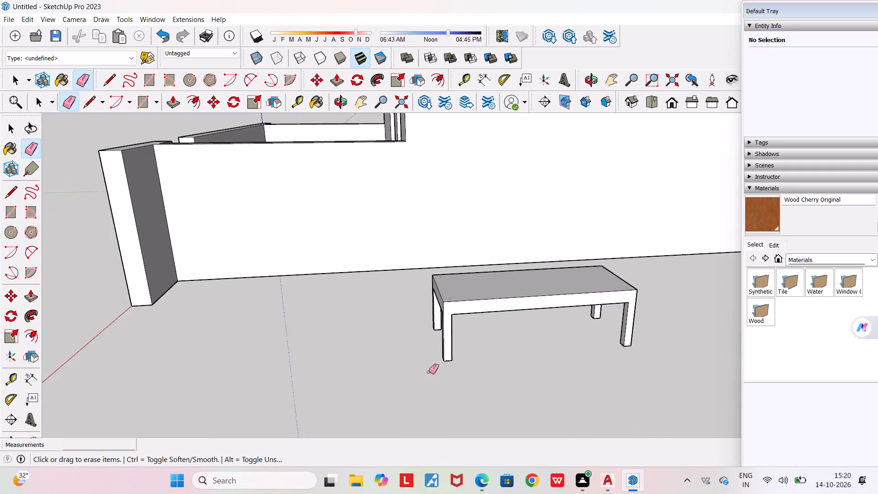
middle_drag(518, 365, 307, 369)
scroll(307, 369, down, 3)
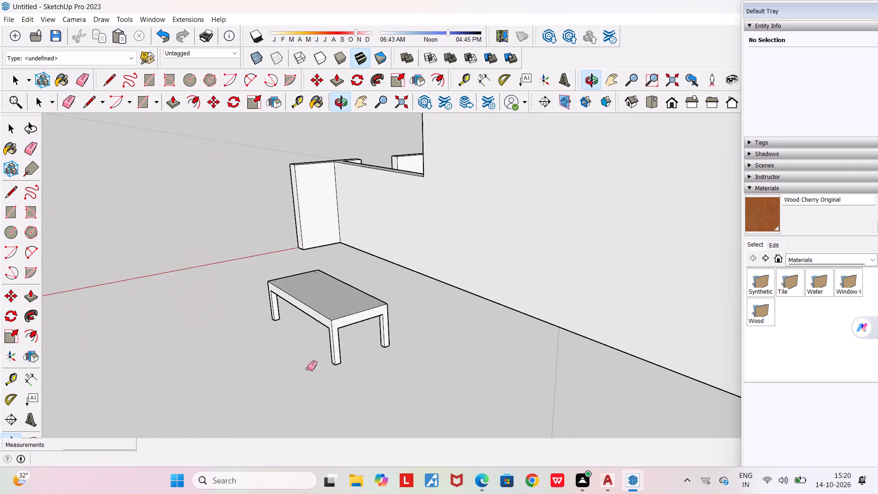
middle_drag(343, 394, 539, 388)
scroll(539, 389, down, 3)
middle_drag(544, 390, 349, 407)
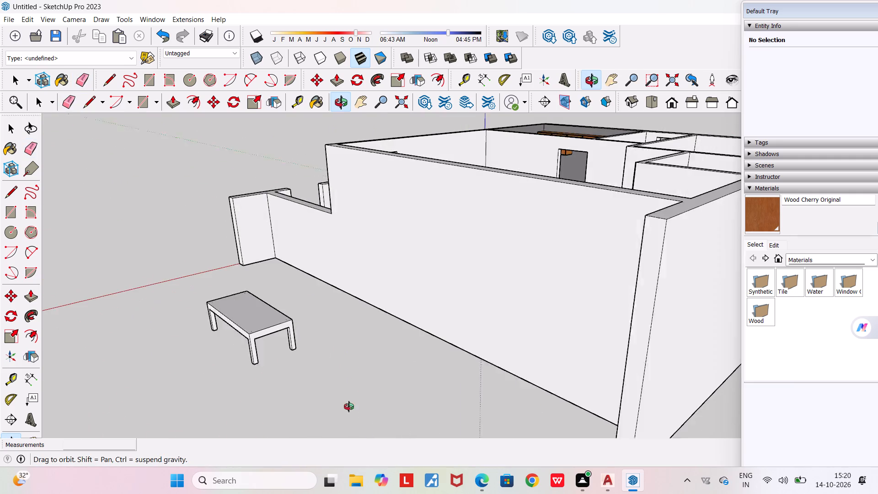
Examine the table from several angles beside the house's long exterior wall.
middle_drag(349, 407, 348, 407)
scroll(268, 368, up, 4)
middle_drag(257, 403, 319, 387)
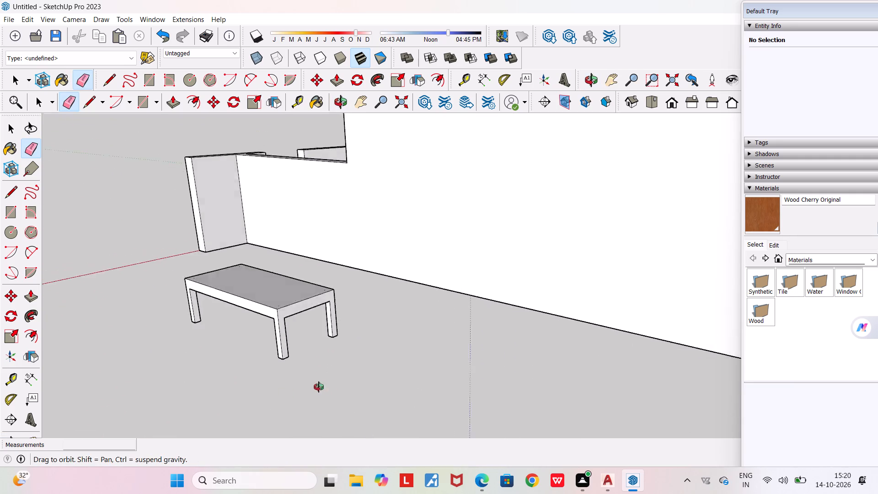
middle_drag(319, 387, 364, 394)
scroll(354, 397, up, 3)
middle_drag(354, 397, 308, 398)
scroll(308, 398, down, 3)
middle_drag(308, 394, 387, 389)
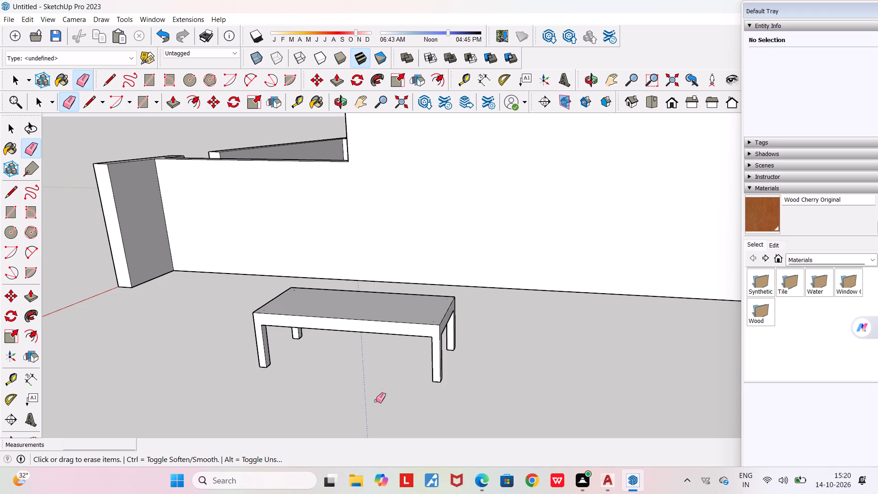
scroll(376, 401, down, 3)
middle_drag(378, 401, 548, 419)
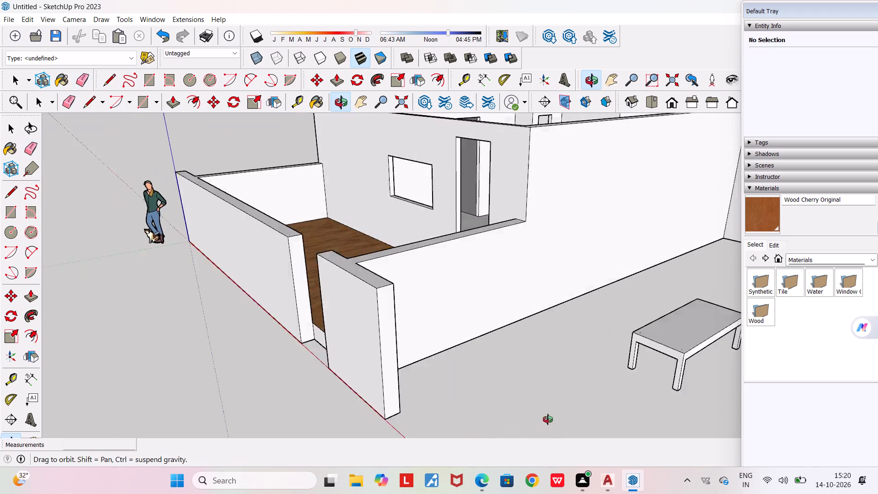
middle_drag(548, 419, 397, 444)
scroll(397, 444, down, 4)
middle_drag(391, 398, 359, 338)
scroll(359, 338, down, 2)
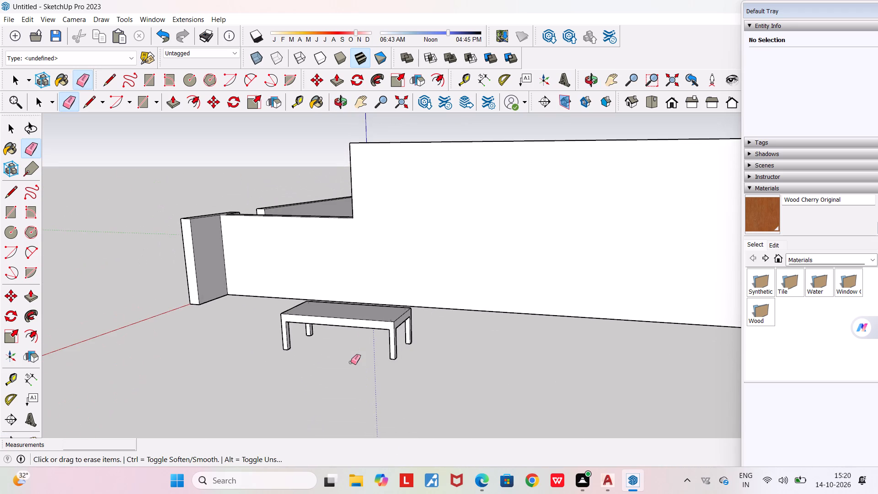
key(b)
key(space)
Examine the whole house layout from the sides and above, and the table's position and scale relative to it.
scroll(346, 373, down, 3)
middle_drag(345, 379, 385, 414)
scroll(385, 414, down, 2)
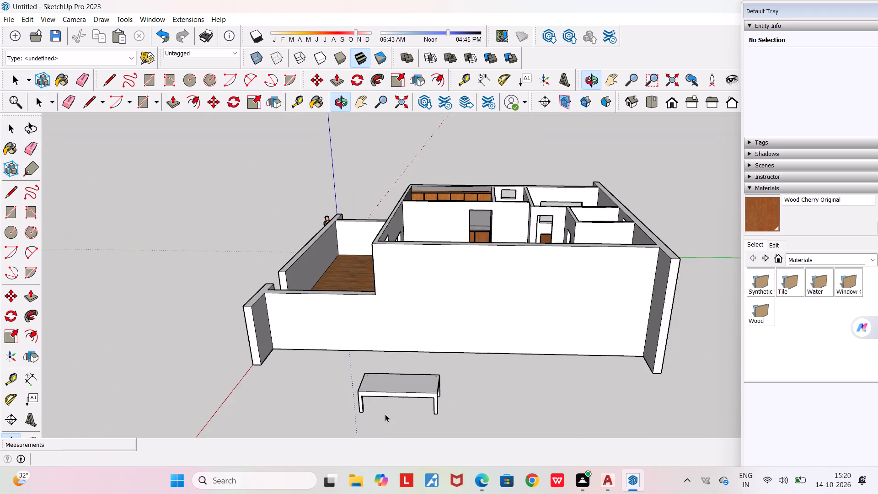
scroll(385, 414, down, 2)
middle_drag(374, 413, 225, 418)
scroll(222, 418, down, 3)
middle_drag(254, 316, 252, 319)
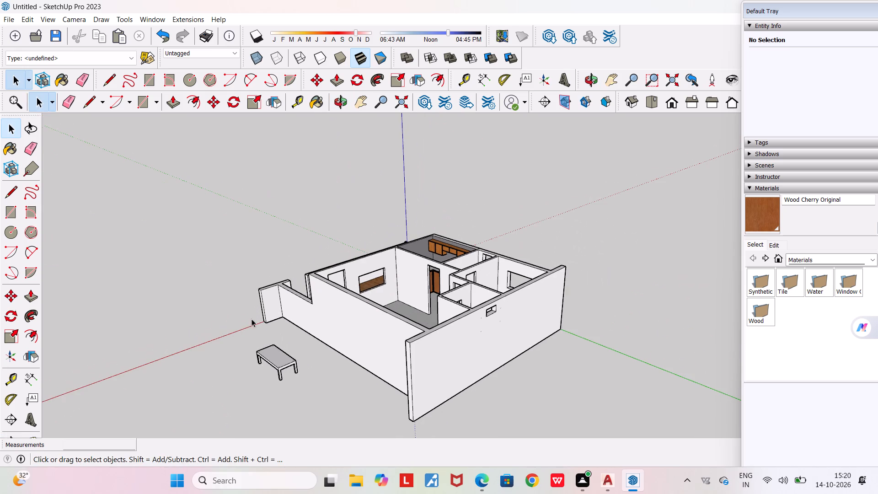
middle_drag(252, 319, 281, 290)
scroll(281, 290, down, 1)
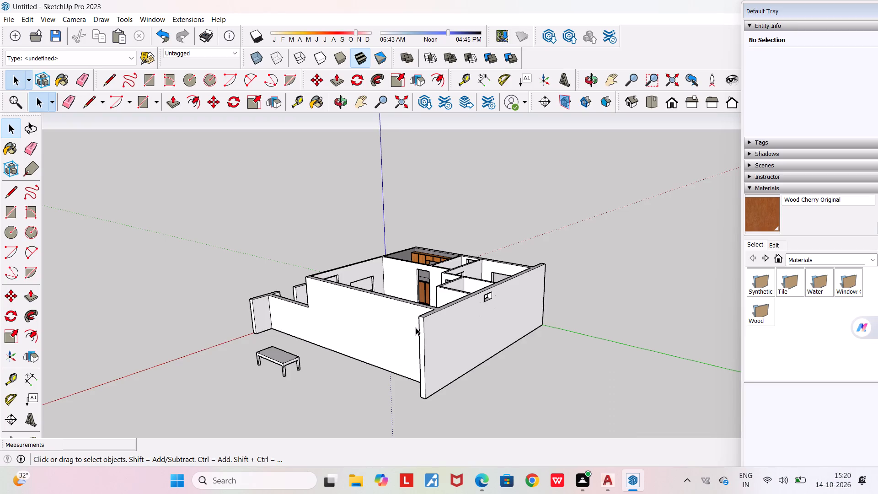
middle_drag(372, 331, 379, 397)
scroll(379, 397, down, 3)
middle_drag(358, 350, 373, 391)
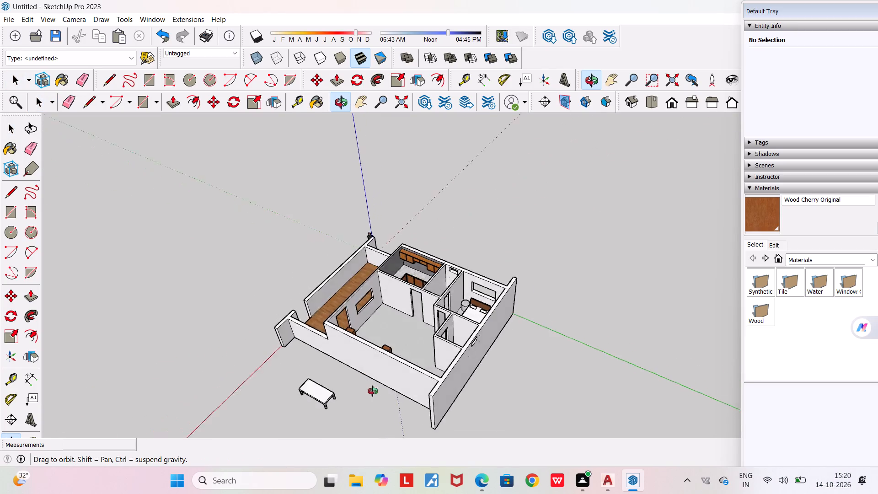
middle_drag(373, 391, 360, 296)
scroll(284, 306, down, 4)
scroll(247, 383, up, 10)
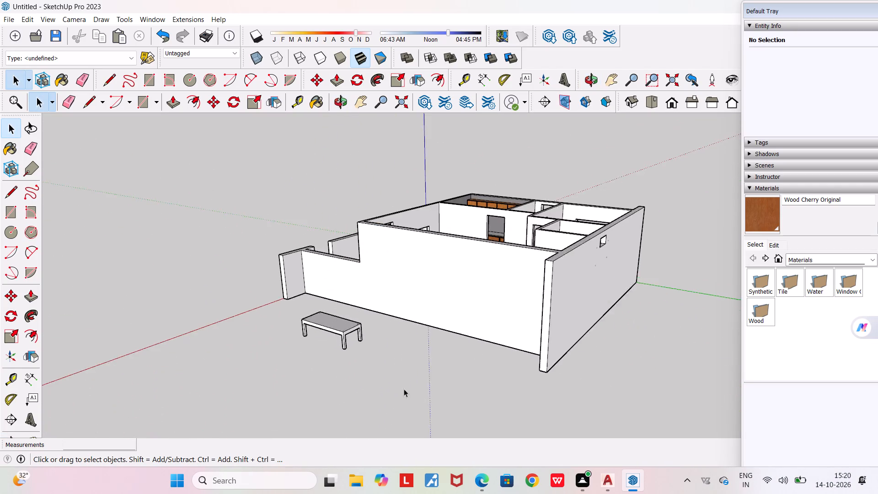
middle_drag(432, 393, 241, 427)
scroll(431, 393, up, 1)
scroll(290, 313, up, 5)
middle_drag(294, 298, 485, 345)
scroll(486, 344, down, 3)
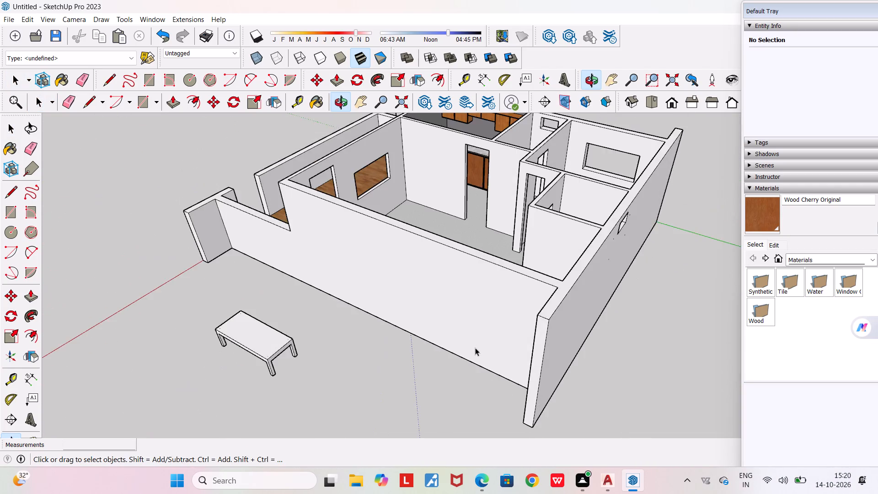
scroll(406, 370, down, 2)
middle_drag(325, 389, 441, 297)
scroll(229, 371, up, 3)
middle_drag(295, 383, 361, 401)
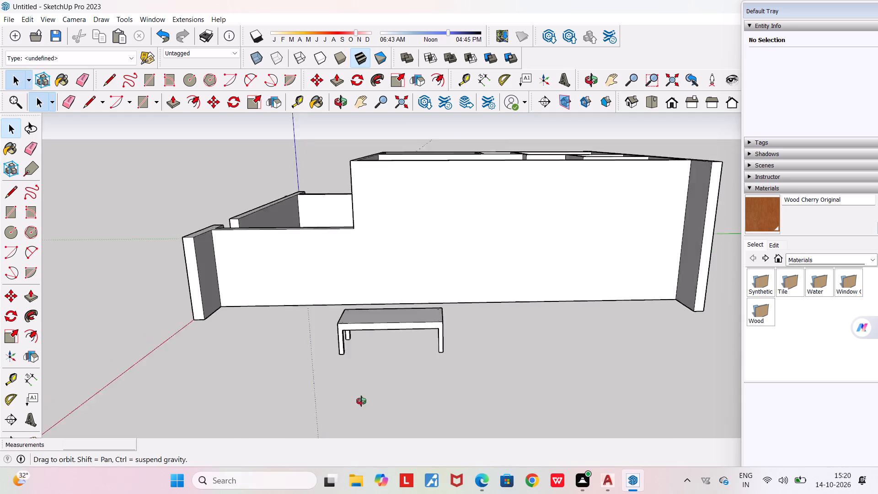
middle_drag(361, 401, 515, 417)
middle_drag(602, 392, 360, 403)
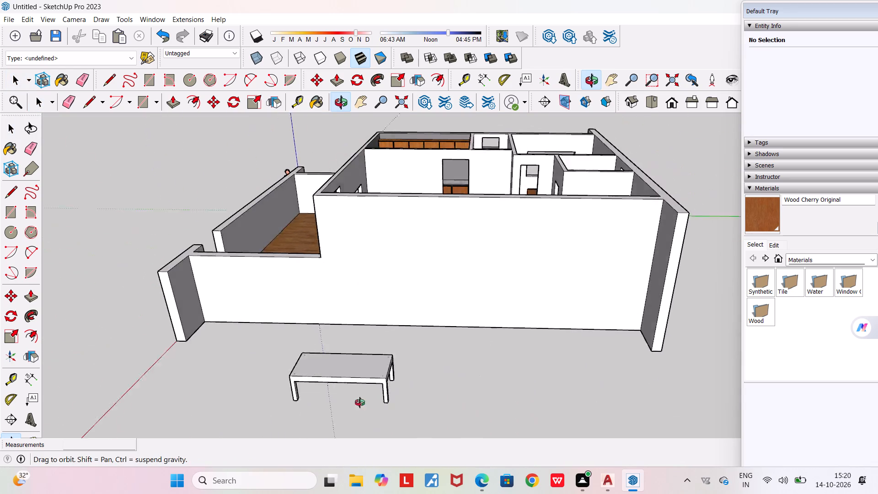
middle_drag(360, 403, 345, 400)
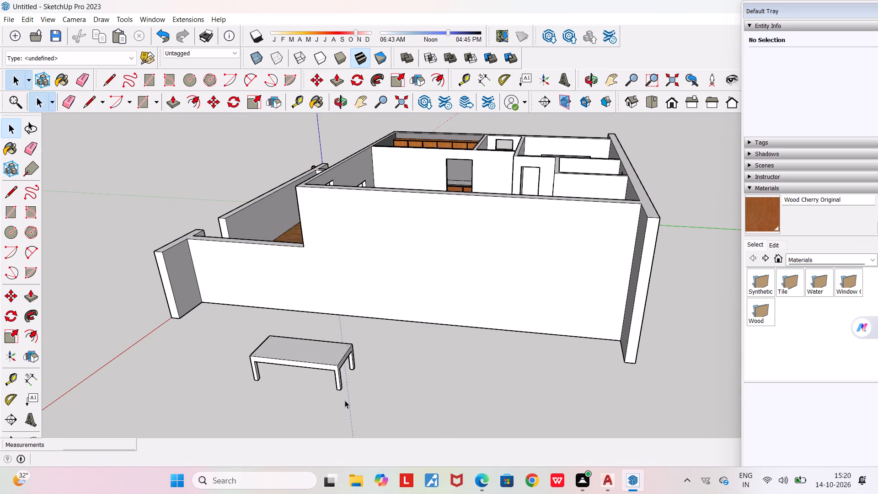
scroll(345, 400, up, 2)
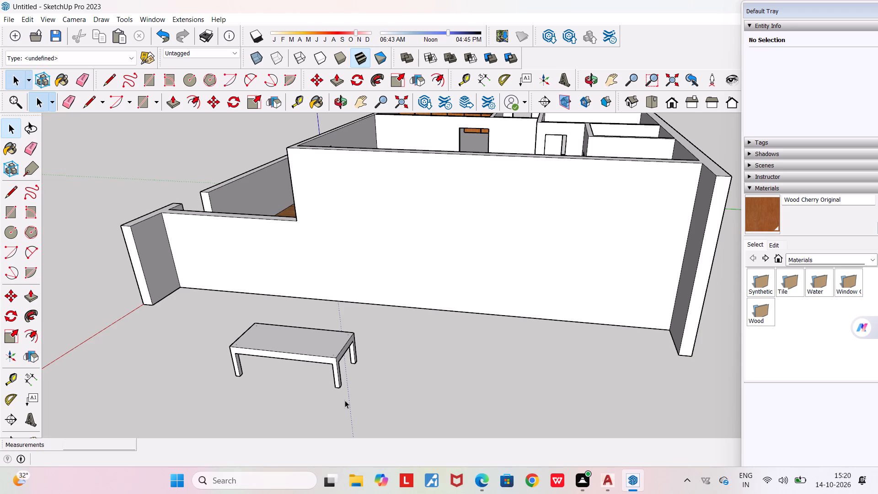
scroll(345, 400, up, 1)
middle_drag(359, 333, 353, 399)
scroll(353, 400, down, 11)
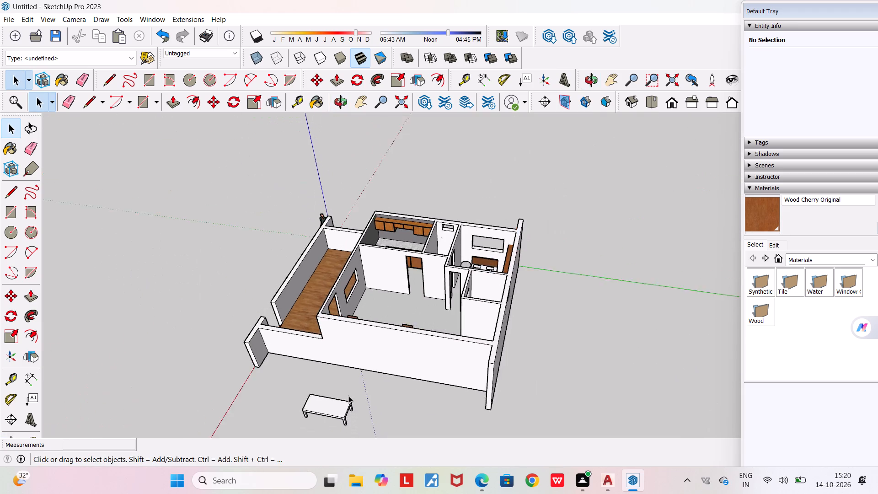
middle_drag(399, 403, 136, 436)
scroll(137, 436, down, 1)
middle_drag(246, 328, 270, 441)
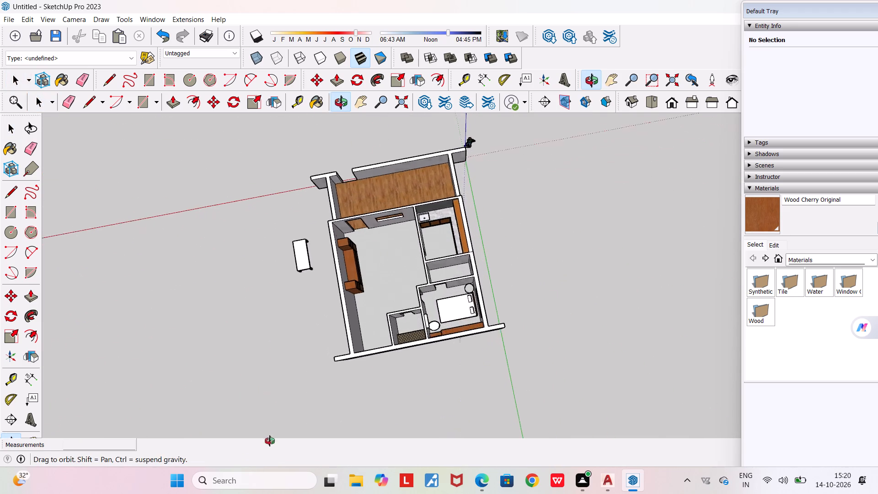
middle_drag(270, 441, 273, 443)
scroll(288, 303, up, 3)
middle_drag(318, 325, 491, 292)
scroll(491, 292, down, 4)
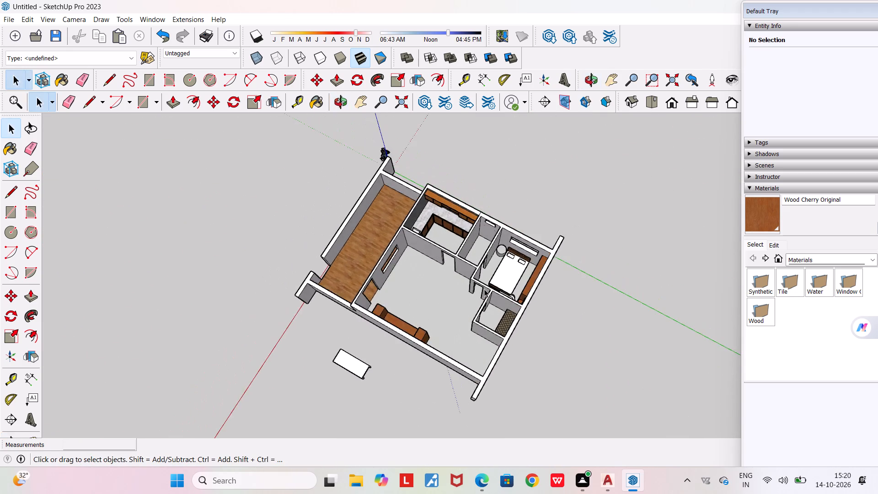
scroll(484, 289, down, 2)
middle_drag(459, 374, 498, 286)
scroll(413, 403, up, 3)
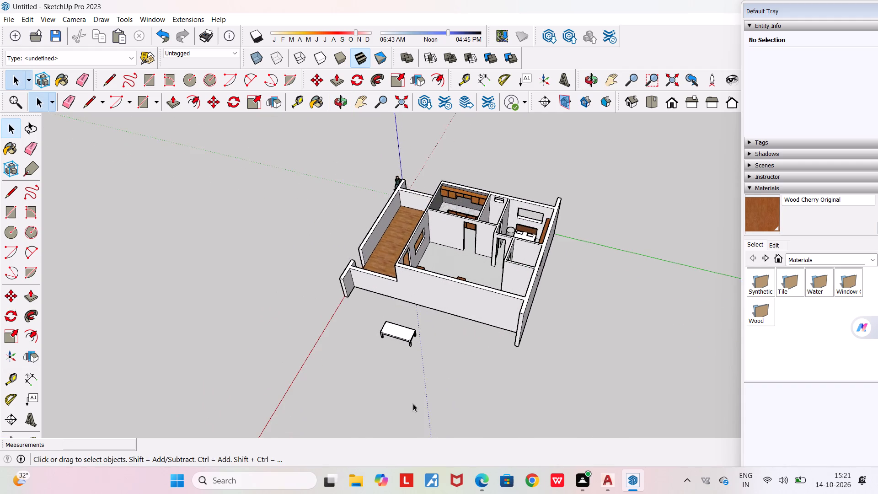
middle_drag(408, 403, 501, 409)
scroll(463, 406, up, 5)
middle_drag(463, 406, 440, 445)
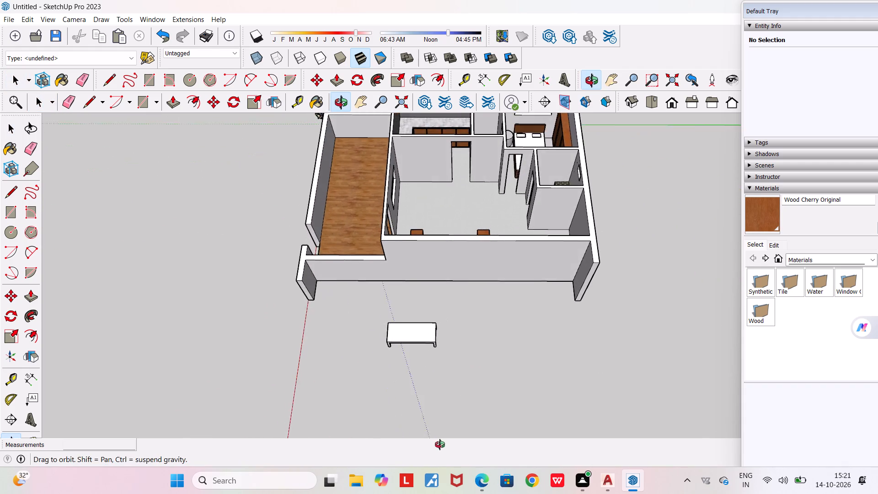
middle_drag(440, 445, 442, 445)
scroll(409, 394, up, 4)
middle_drag(409, 394, 416, 372)
scroll(416, 372, up, 3)
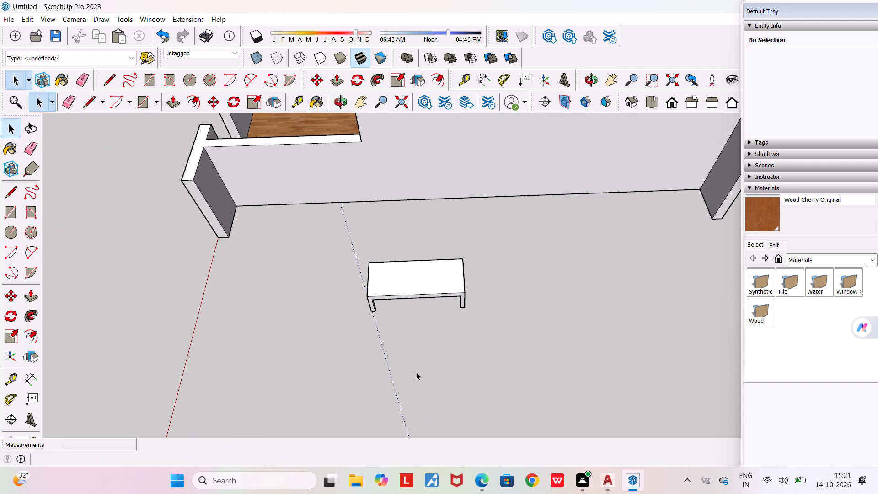
middle_drag(416, 372, 428, 426)
scroll(427, 400, up, 4)
middle_drag(425, 399, 398, 382)
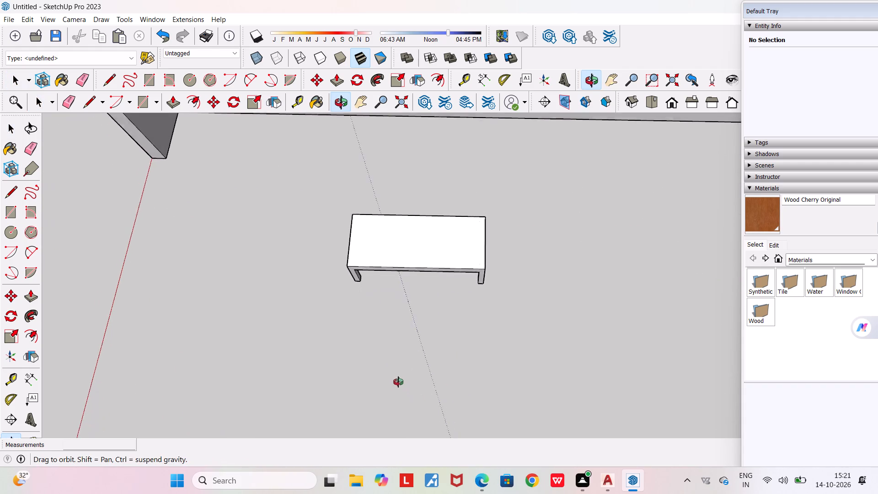
middle_drag(398, 382, 407, 361)
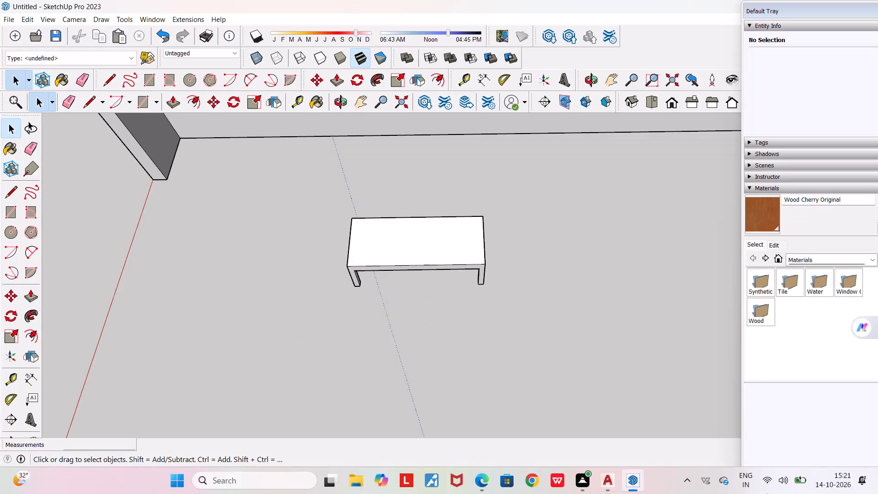
Examine the table's proportions up close from its end, long side and low eye level.
scroll(399, 306, up, 3)
middle_drag(399, 306, 387, 250)
scroll(387, 250, down, 4)
middle_drag(394, 272, 426, 278)
middle_drag(426, 278, 535, 281)
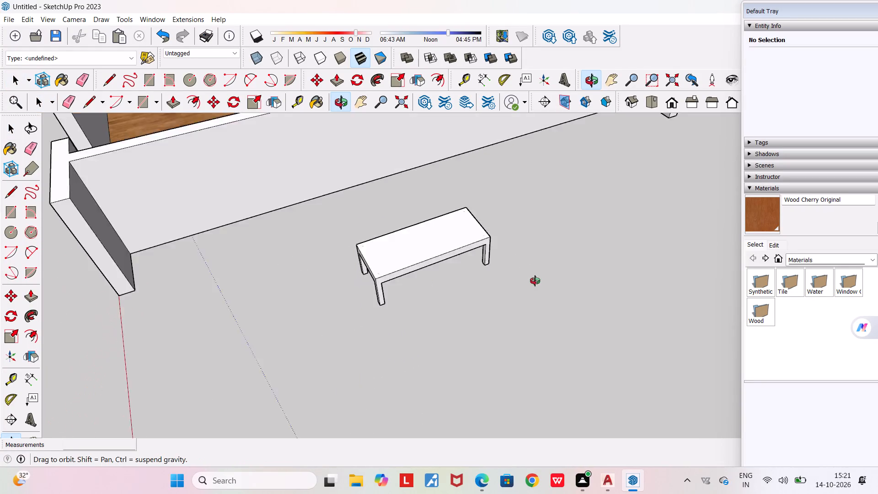
middle_drag(535, 281, 673, 262)
scroll(673, 262, down, 1)
middle_drag(600, 280, 555, 281)
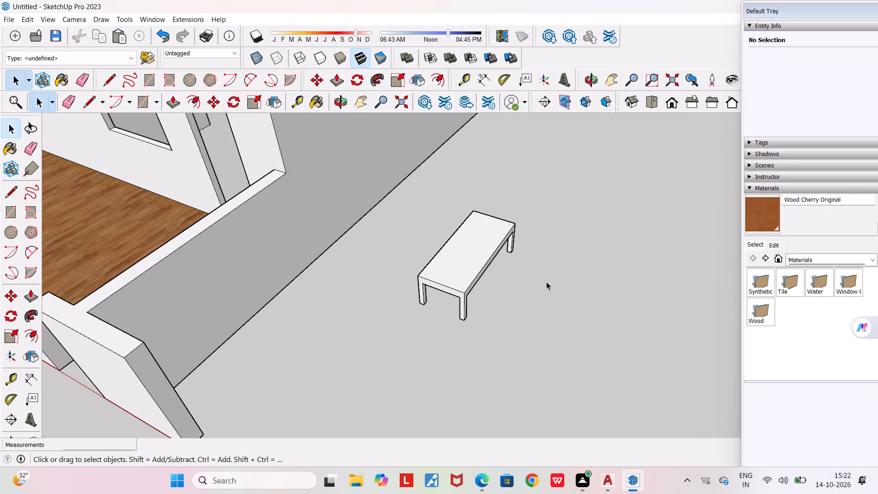
scroll(546, 282, down, 1)
middle_drag(535, 302, 464, 319)
scroll(467, 320, down, 2)
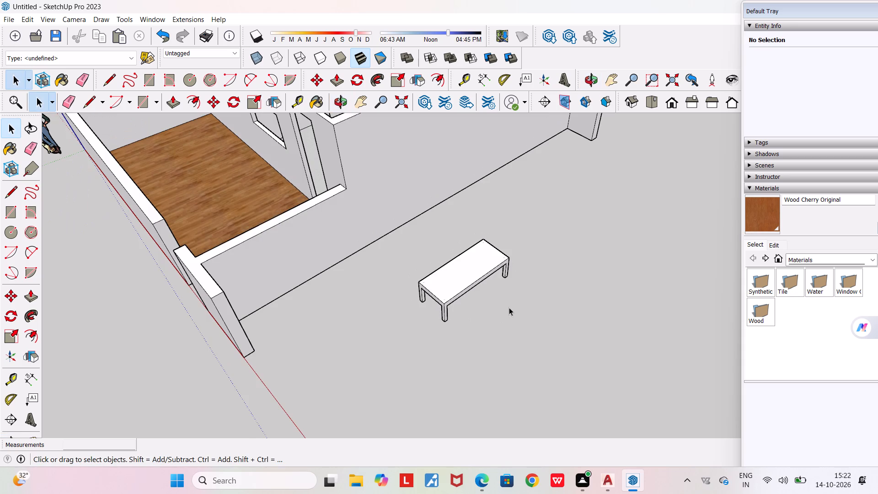
scroll(523, 354, up, 1)
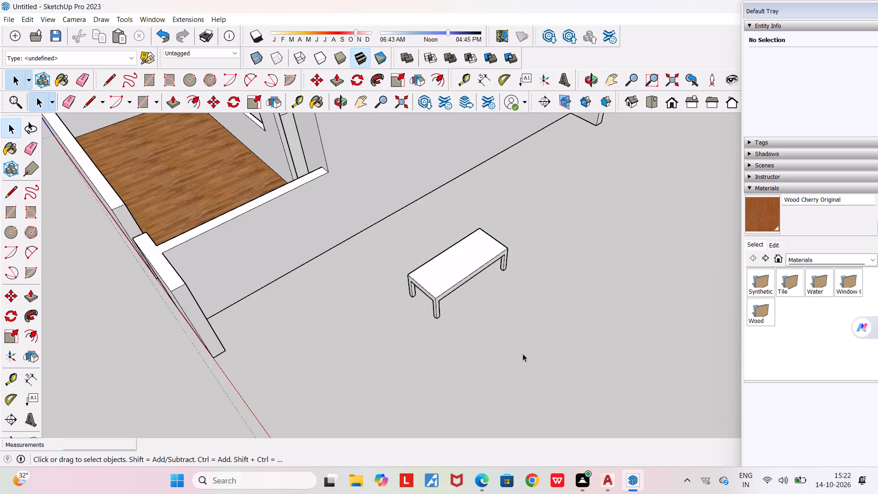
middle_drag(439, 311, 397, 245)
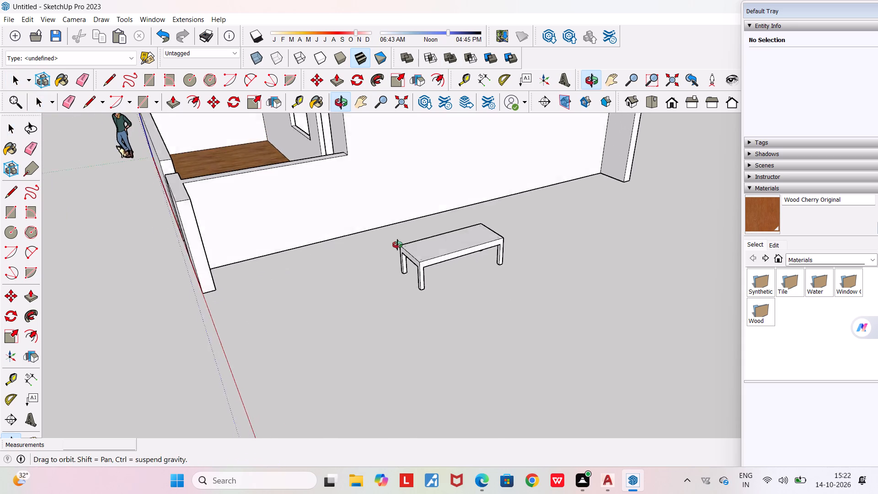
middle_drag(397, 245, 396, 224)
scroll(477, 267, up, 1)
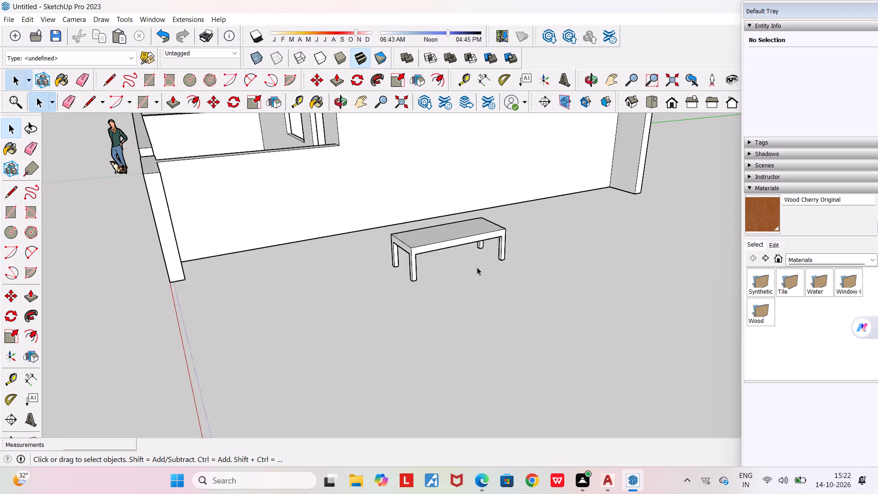
click(477, 267)
scroll(420, 207, up, 6)
middle_drag(432, 307, 315, 302)
scroll(315, 302, down, 3)
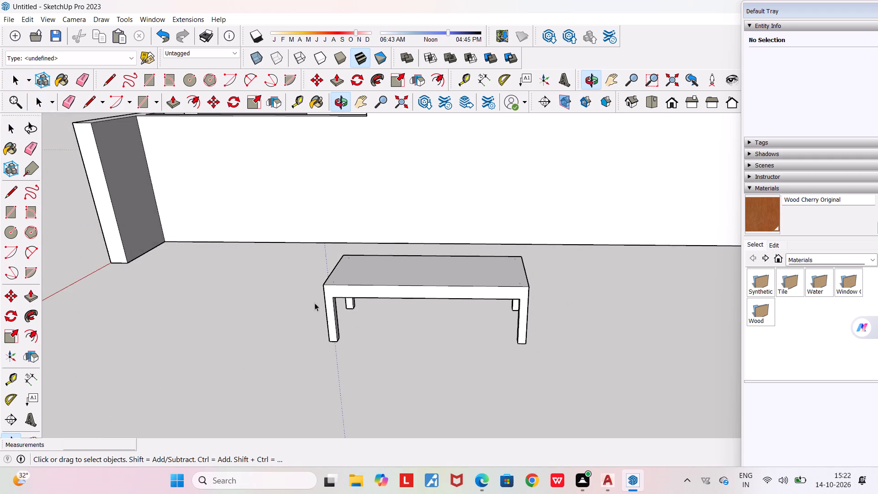
middle_drag(354, 326, 399, 274)
middle_drag(399, 274, 385, 251)
middle_drag(379, 279, 401, 309)
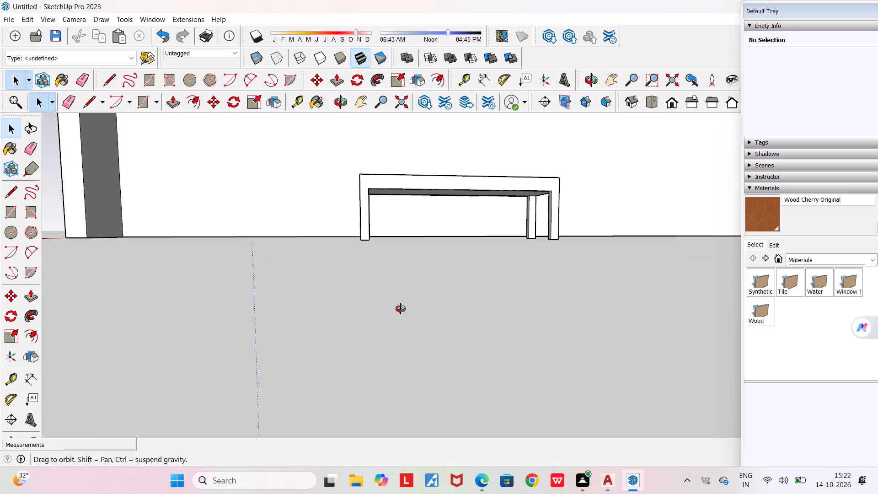
middle_drag(401, 309, 382, 318)
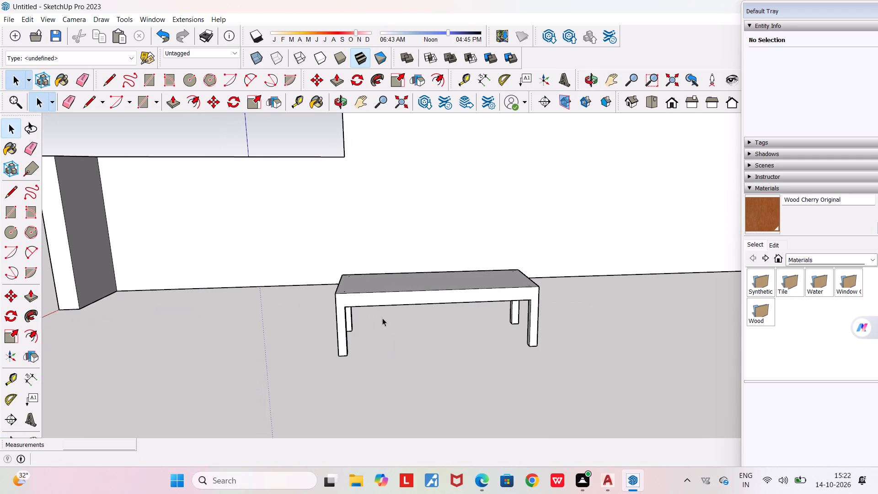
Measure the table's height from the bottom of a front leg to the tabletop's upper edge.
key(space)
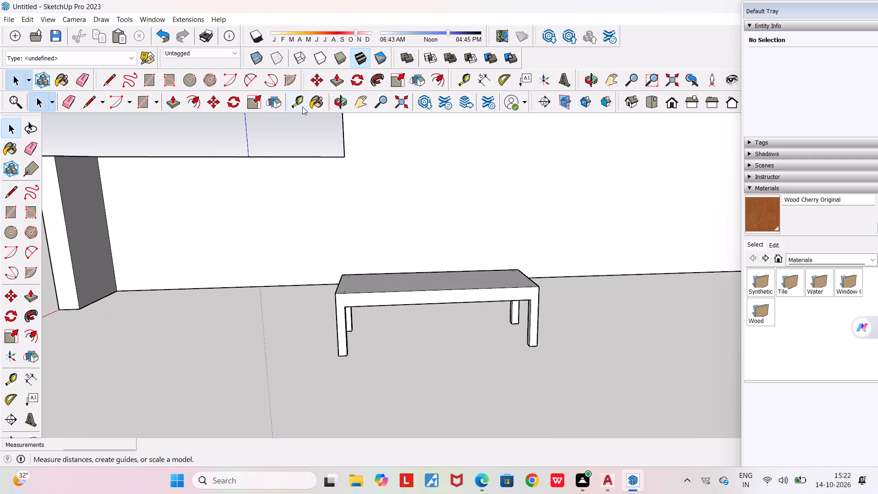
click(302, 104)
scroll(342, 366, up, 7)
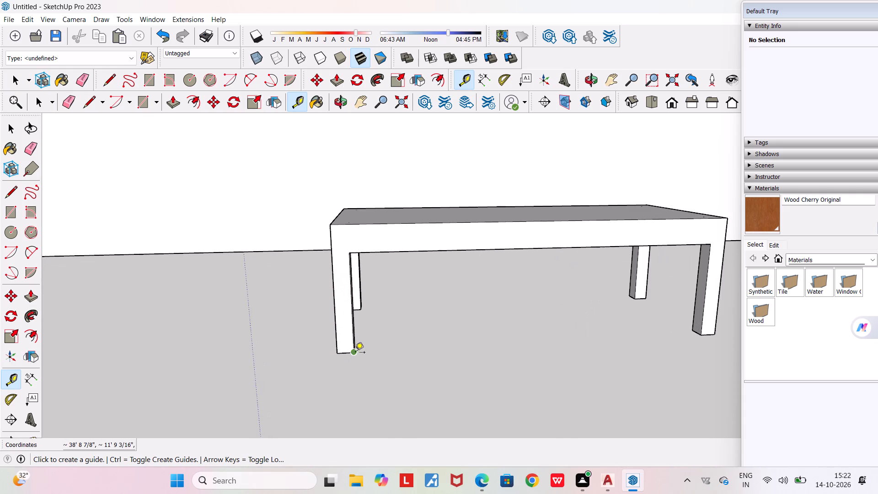
click(346, 353)
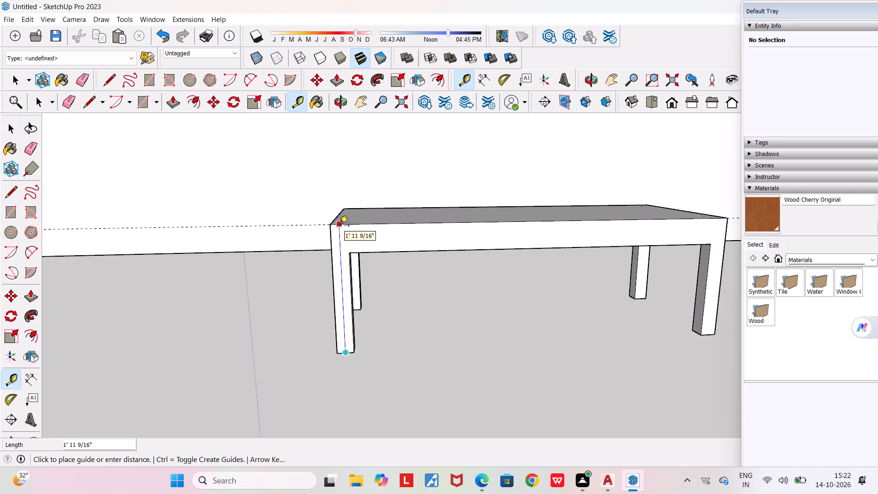
key(space)
scroll(348, 270, down, 2)
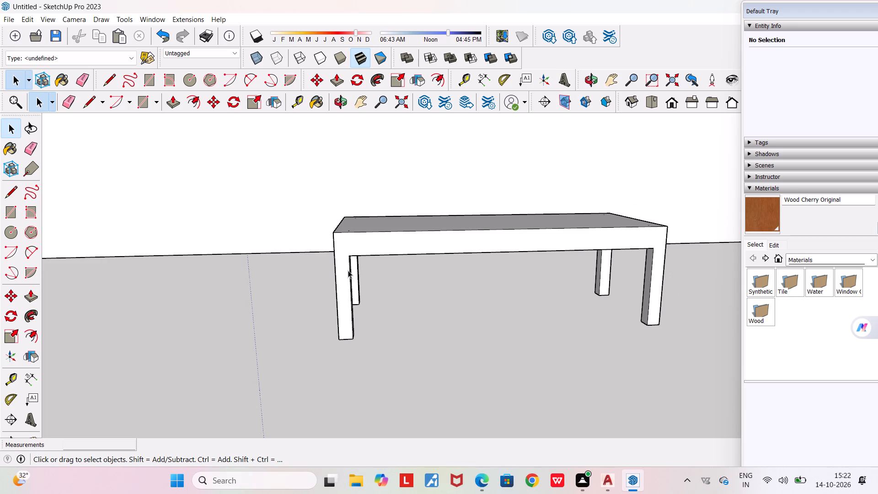
key(space)
Draw a square of about 1' 3/8" per side on the ground in front of the table's long side.
middle_drag(536, 315, 494, 357)
scroll(516, 289, down, 7)
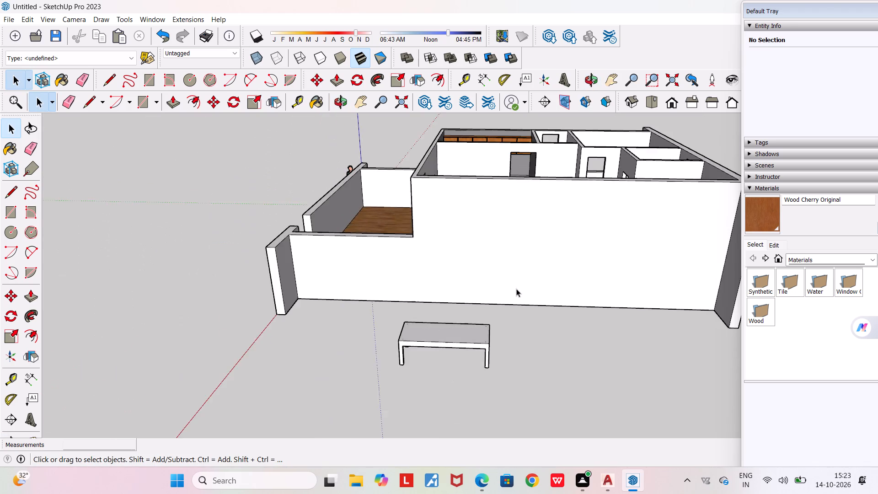
scroll(516, 289, down, 3)
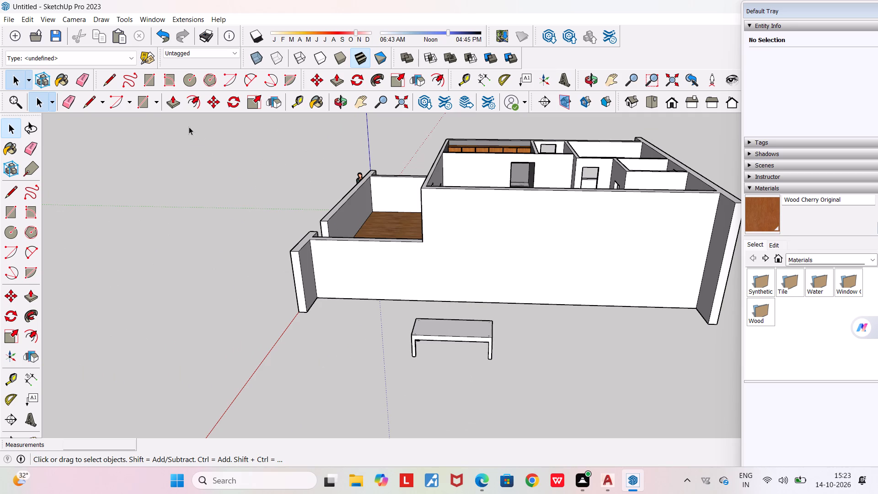
click(143, 107)
scroll(400, 378, up, 5)
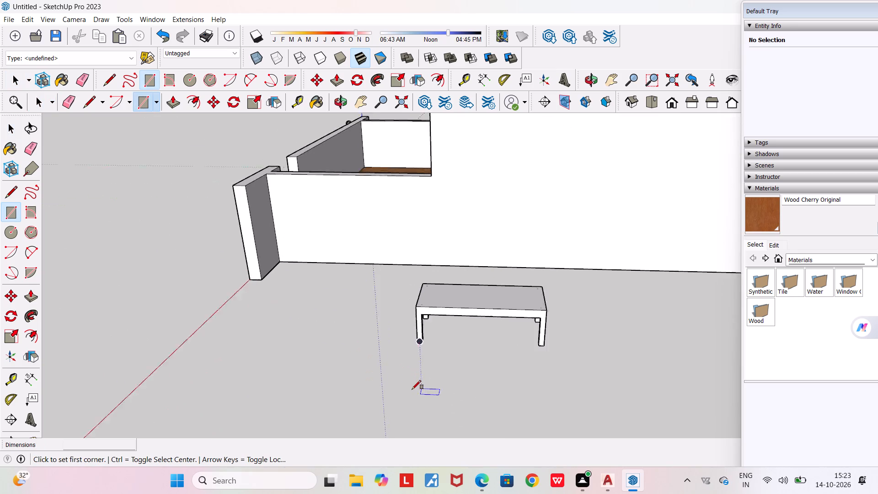
scroll(412, 389, up, 2)
click(436, 369)
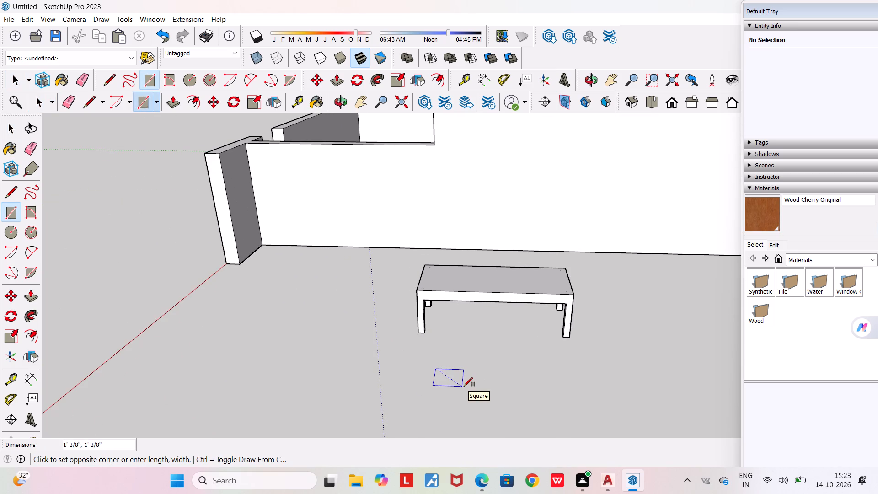
click(464, 387)
key(space)
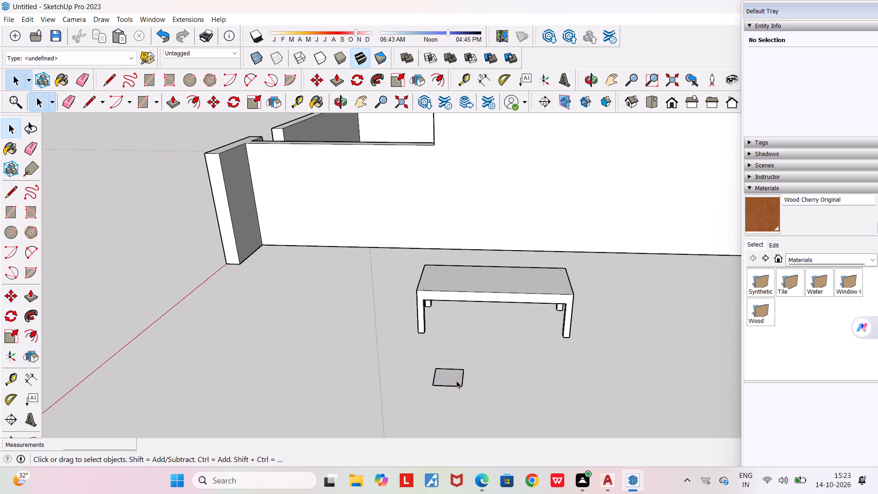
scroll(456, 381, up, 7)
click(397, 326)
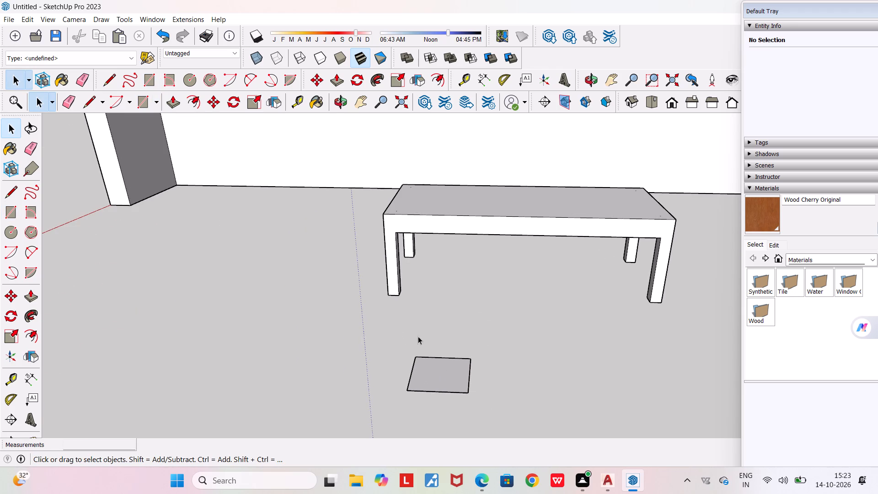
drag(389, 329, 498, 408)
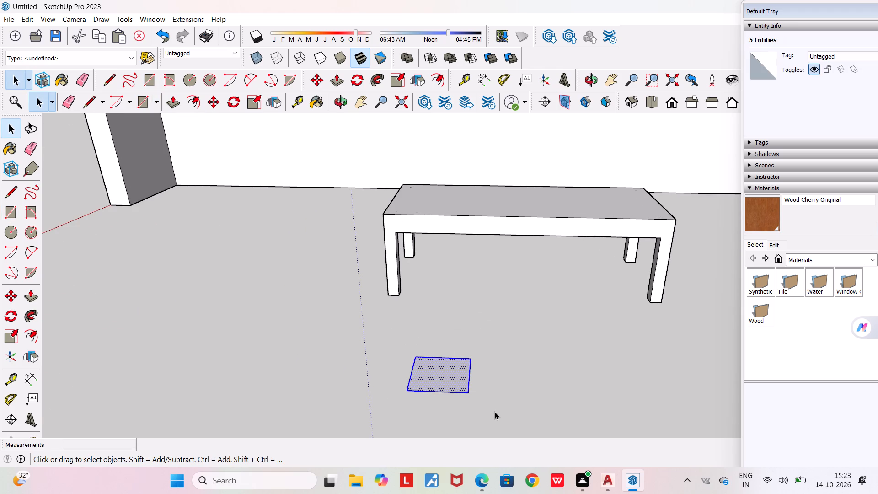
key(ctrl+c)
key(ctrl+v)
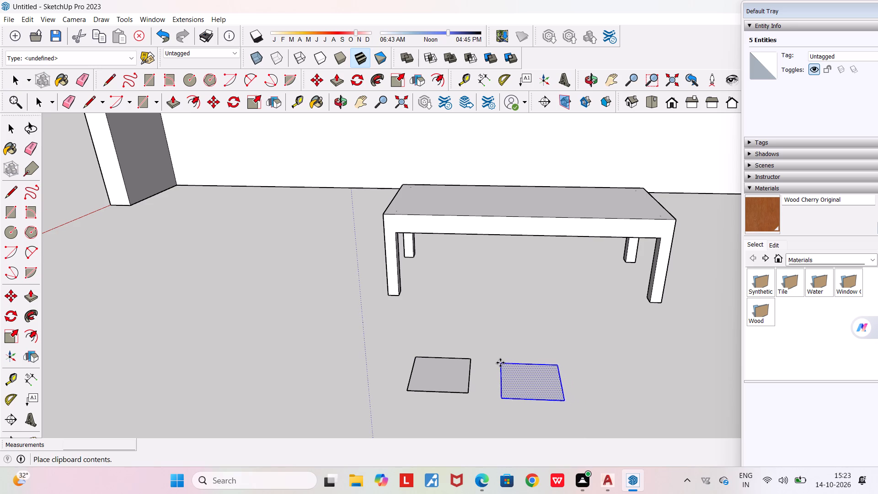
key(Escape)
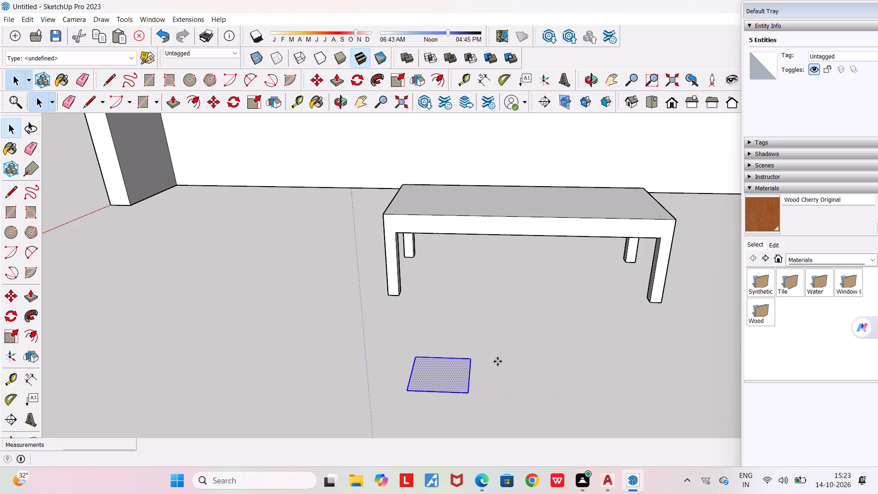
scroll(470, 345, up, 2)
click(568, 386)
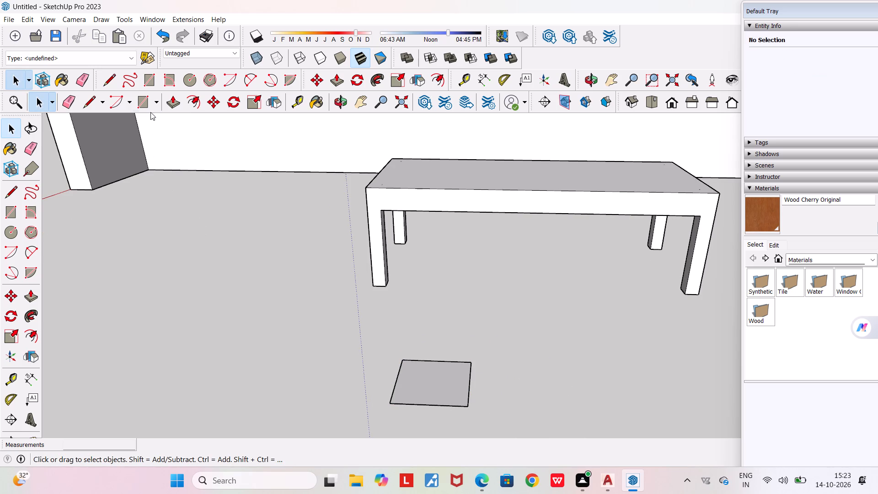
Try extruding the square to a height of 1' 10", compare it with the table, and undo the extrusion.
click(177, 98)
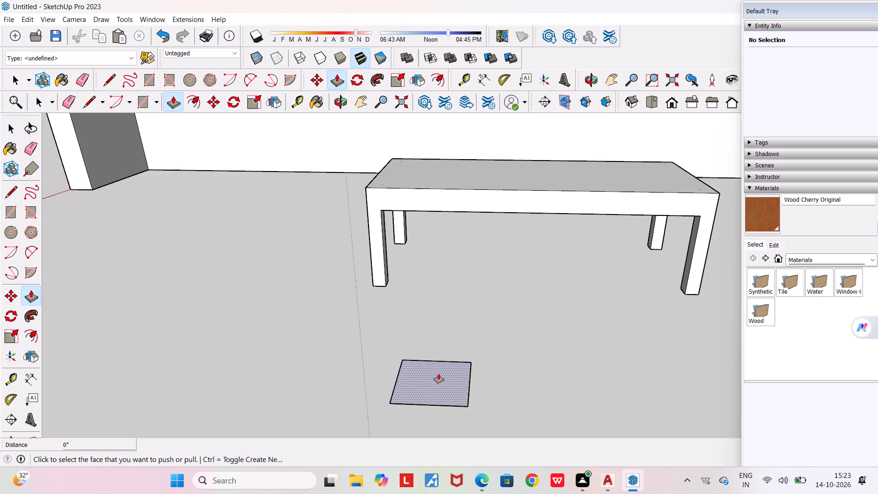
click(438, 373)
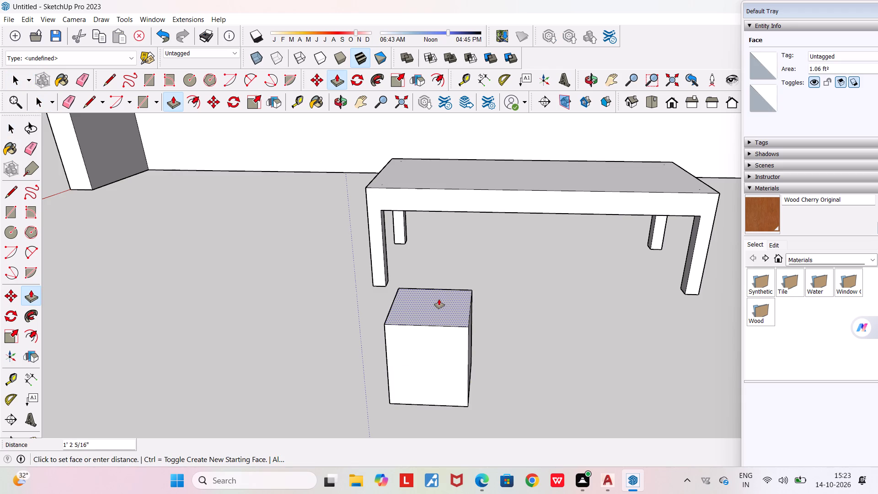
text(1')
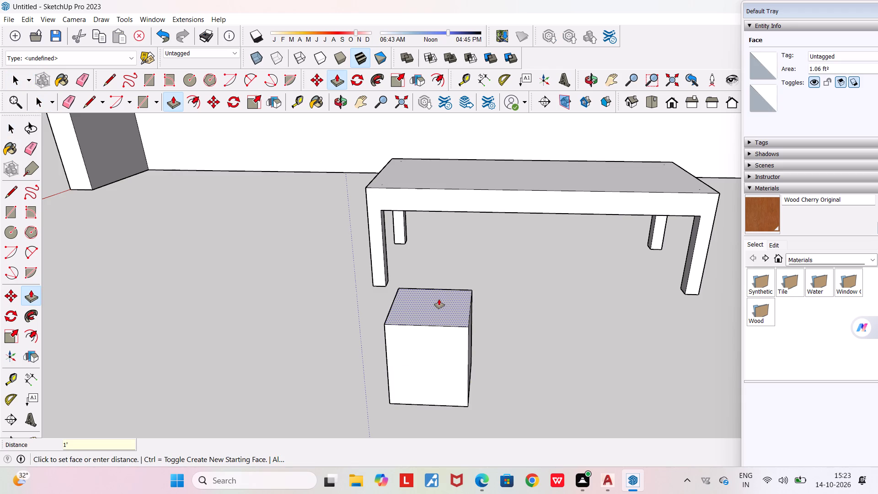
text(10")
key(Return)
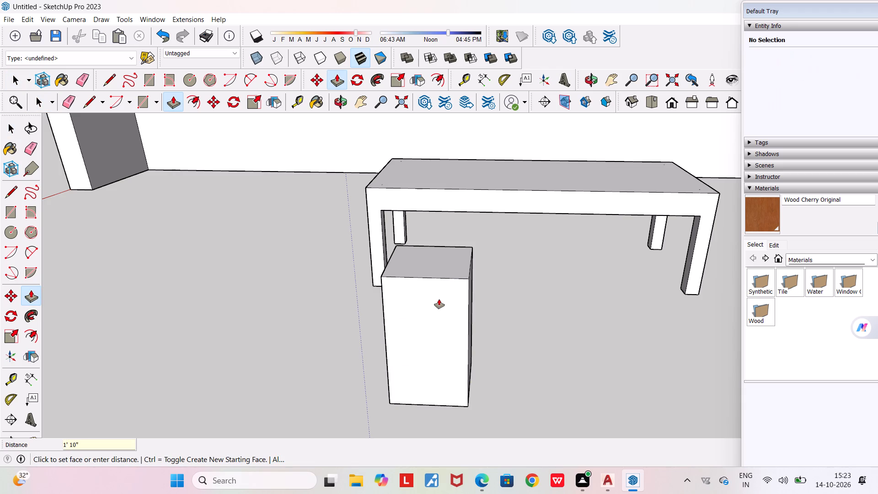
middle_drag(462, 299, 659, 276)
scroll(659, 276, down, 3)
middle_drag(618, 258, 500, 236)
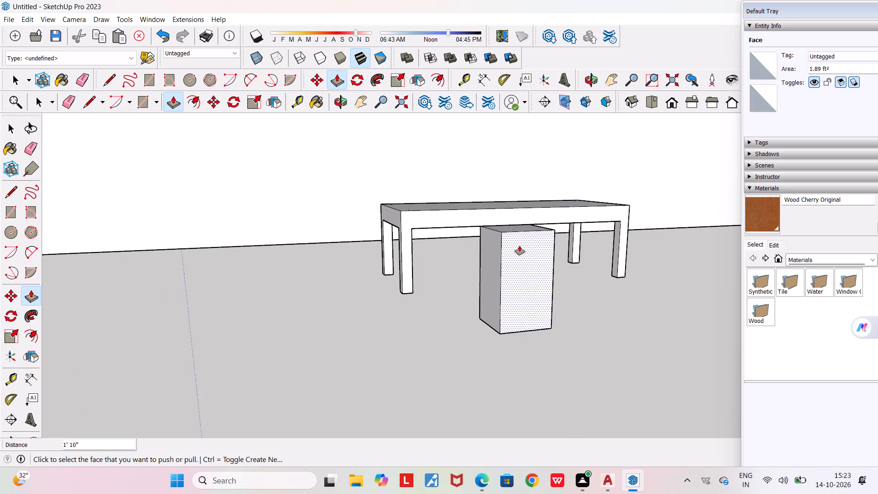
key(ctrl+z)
Extrude the square in front of the table upward by 1' 3" with Push/Pull.
click(518, 318)
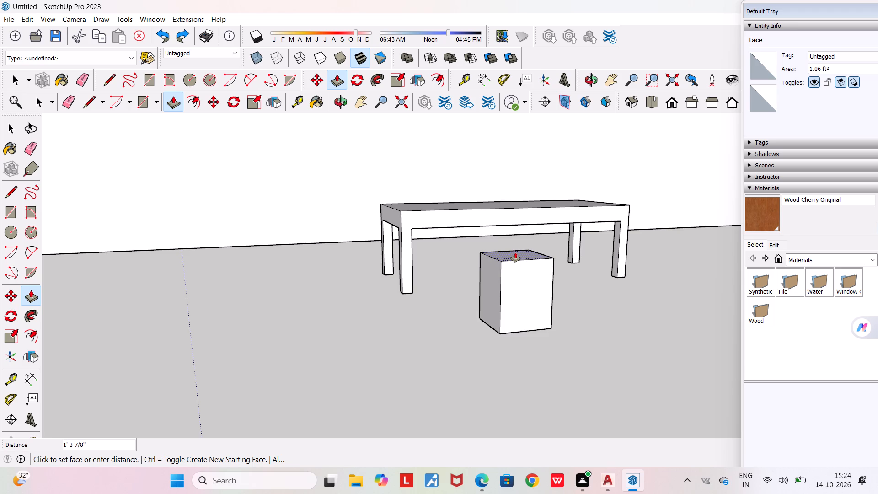
text(1')
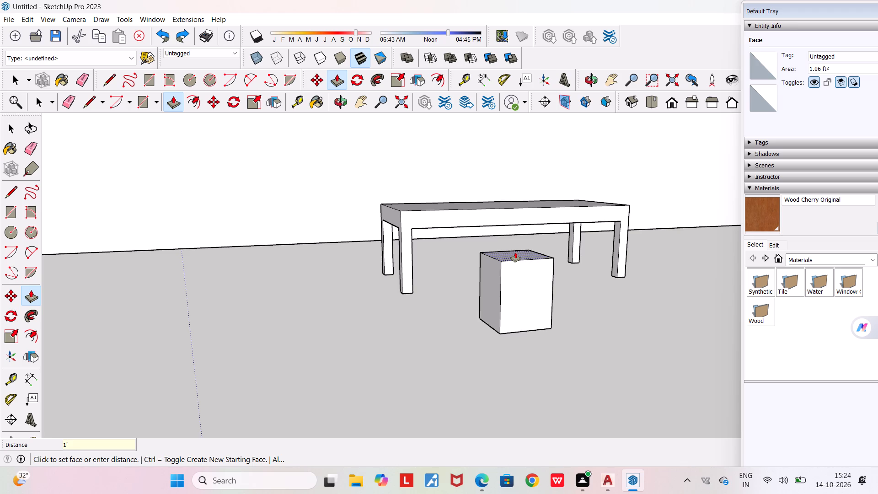
key(3)
key(shift+quotedbl)
key(Return)
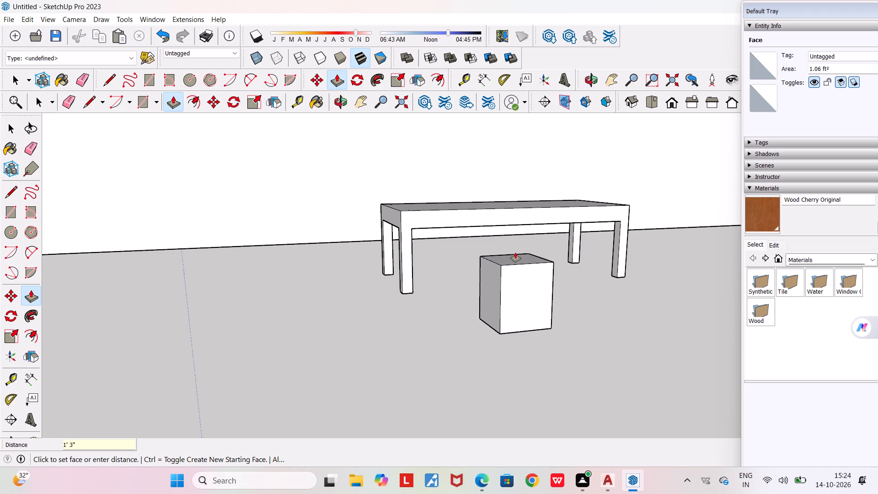
Place two vertical guides on the small box's front face, each 2" in from a side edge.
scroll(491, 292, up, 1)
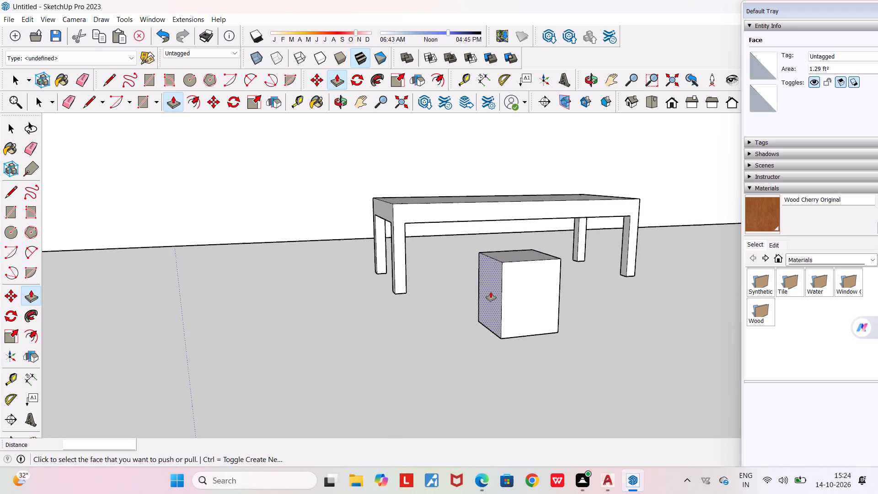
scroll(491, 292, up, 4)
middle_drag(516, 314, 451, 338)
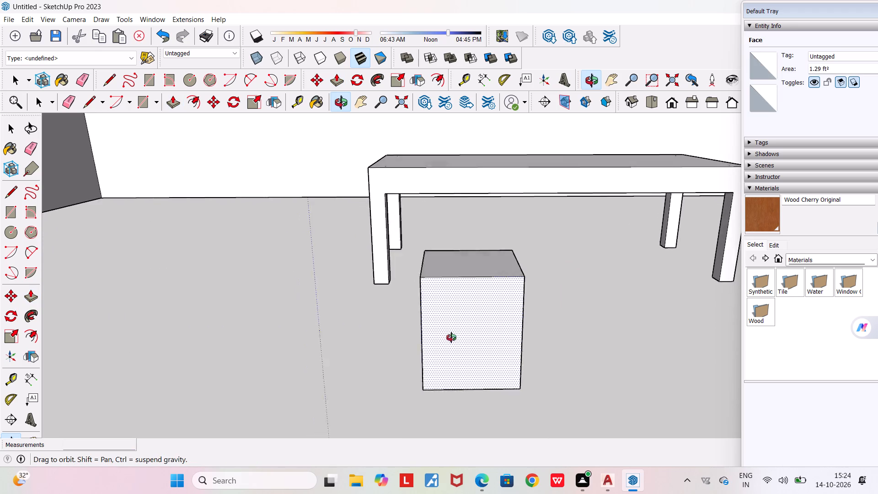
middle_drag(451, 338, 443, 342)
key(space)
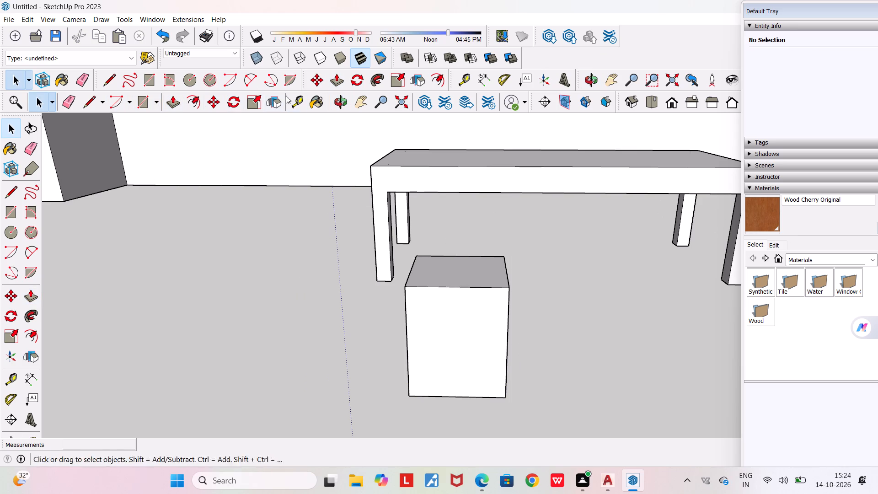
click(297, 101)
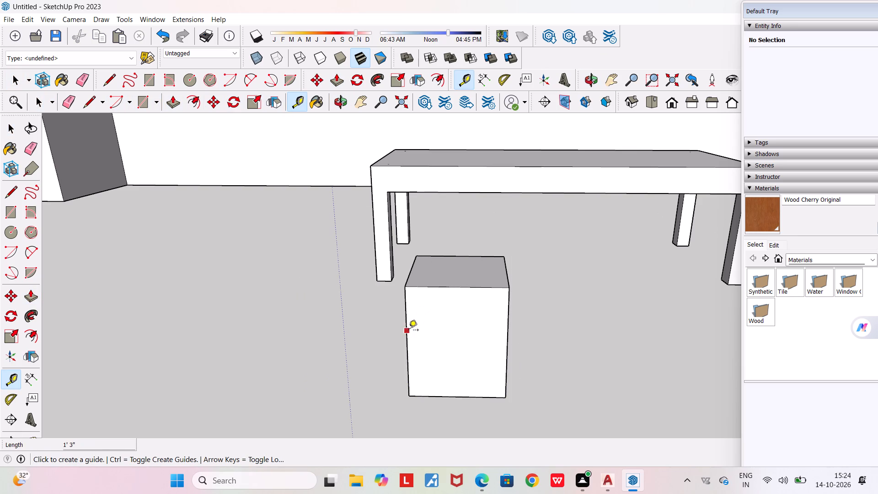
click(407, 342)
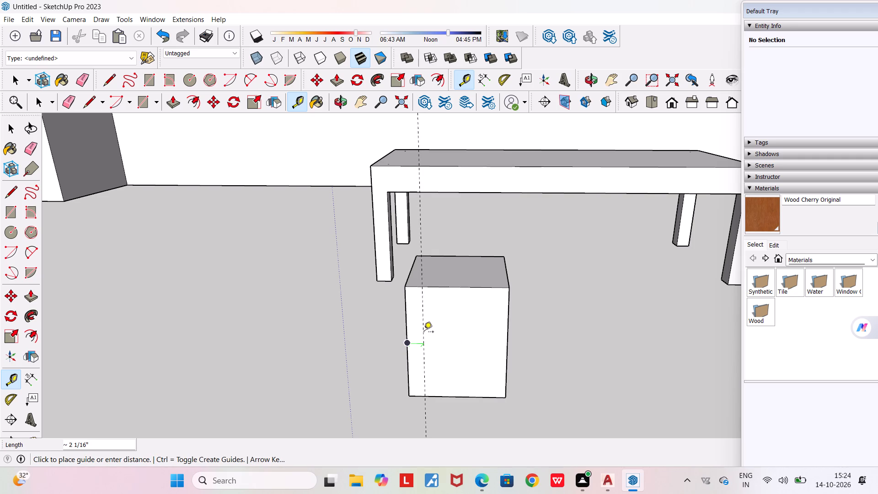
text(2")
key(shift+Return)
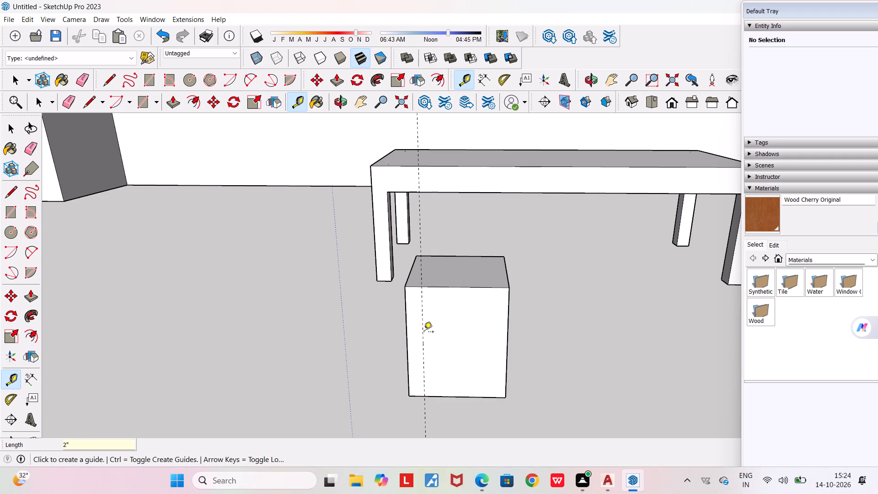
click(508, 343)
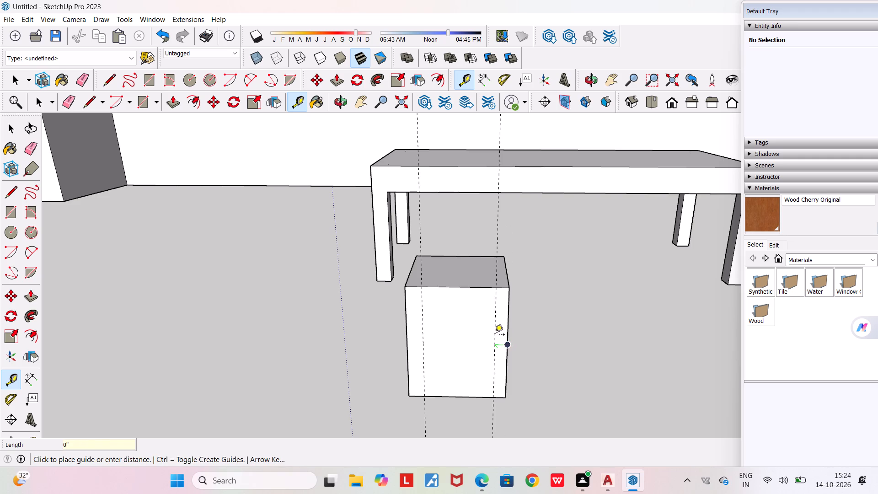
text(2")
key(shift+Return)
Place a vertical guide on the small box's adjacent side face, 2" in from the corner shared with the front face.
middle_drag(478, 329, 321, 309)
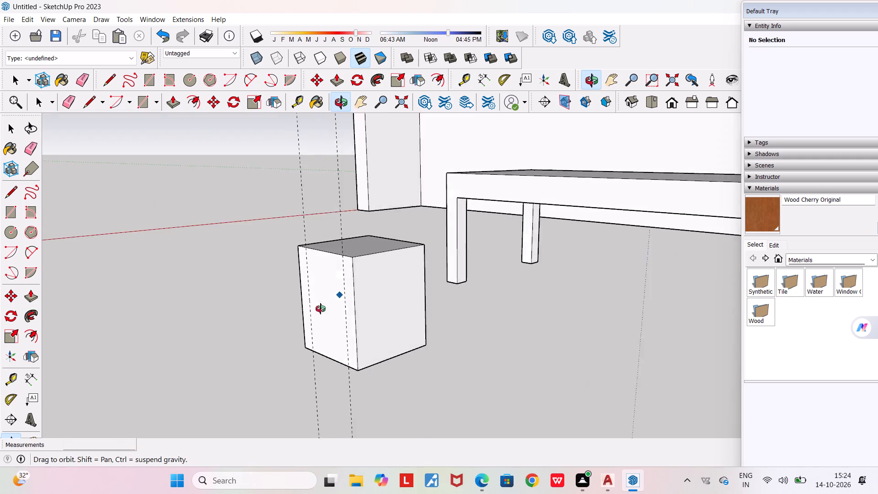
middle_drag(321, 309, 317, 310)
scroll(338, 301, up, 4)
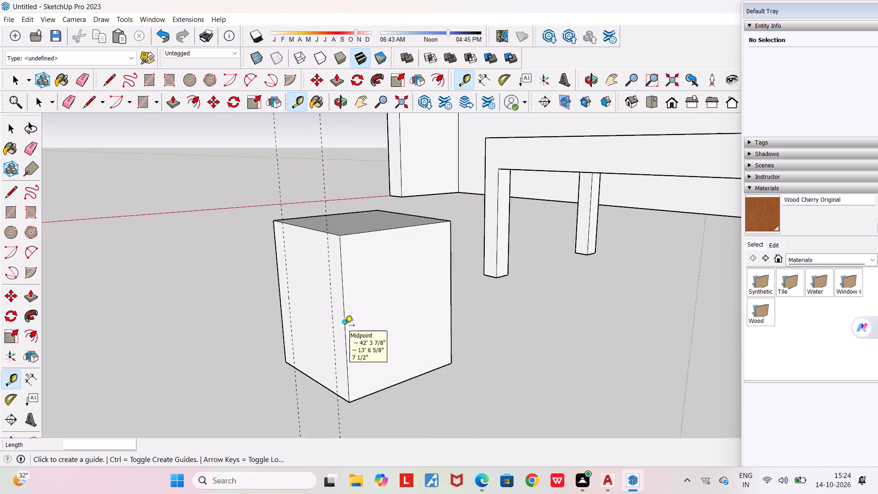
click(345, 325)
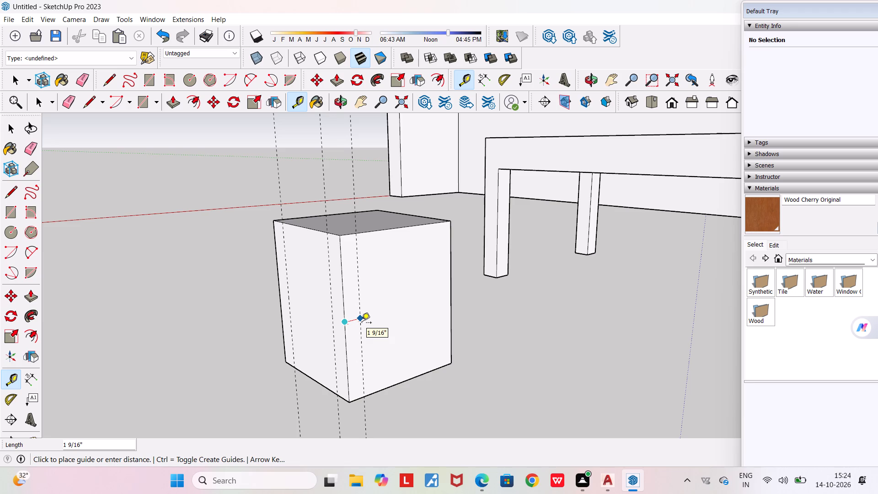
text(2")
key(Return)
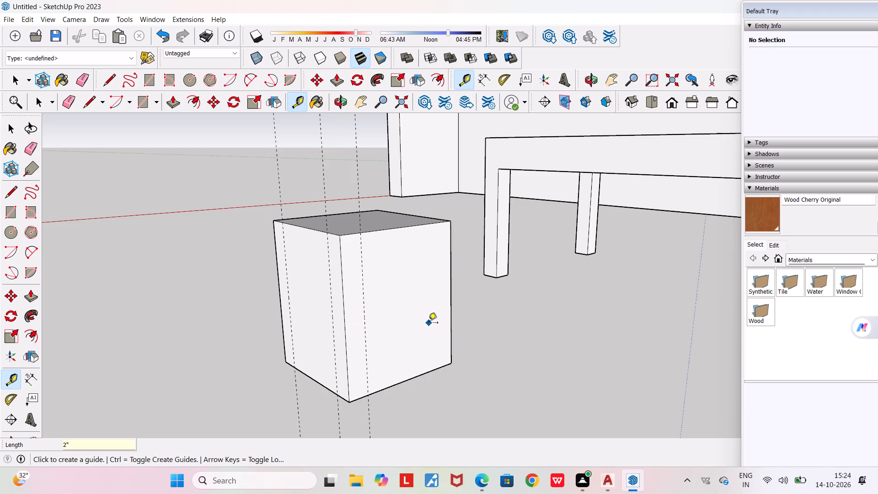
Place a second vertical guide on the small box's side face, 2" in from its far vertical edge.
click(450, 295)
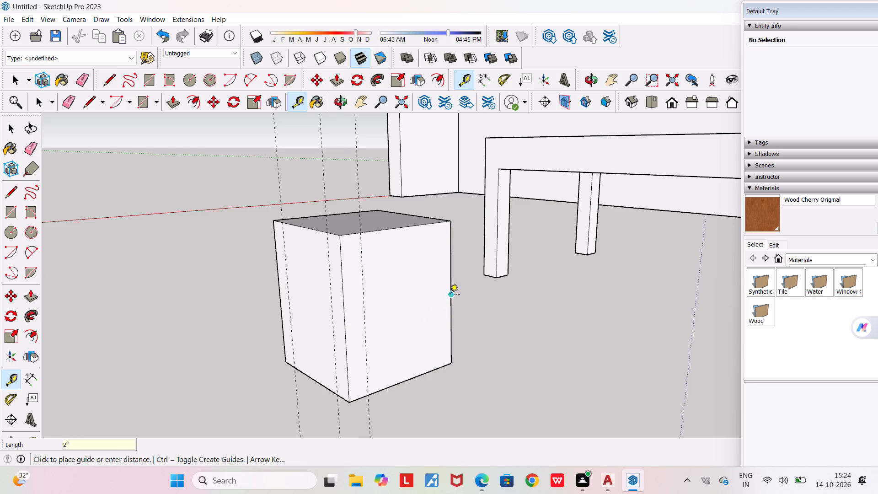
text(2")
key(Return)
Place two vertical guides on the small box's back face, each 2" in from a side edge.
middle_drag(431, 294, 197, 308)
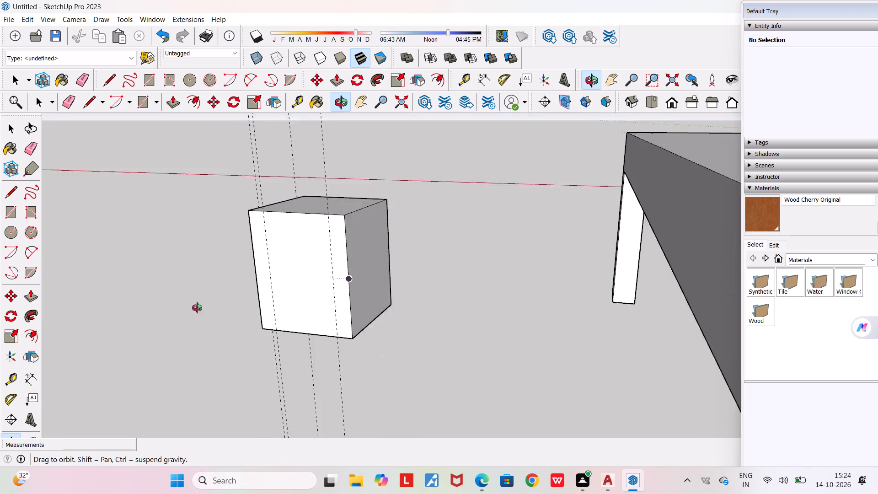
middle_drag(197, 308, 106, 363)
scroll(277, 245, up, 4)
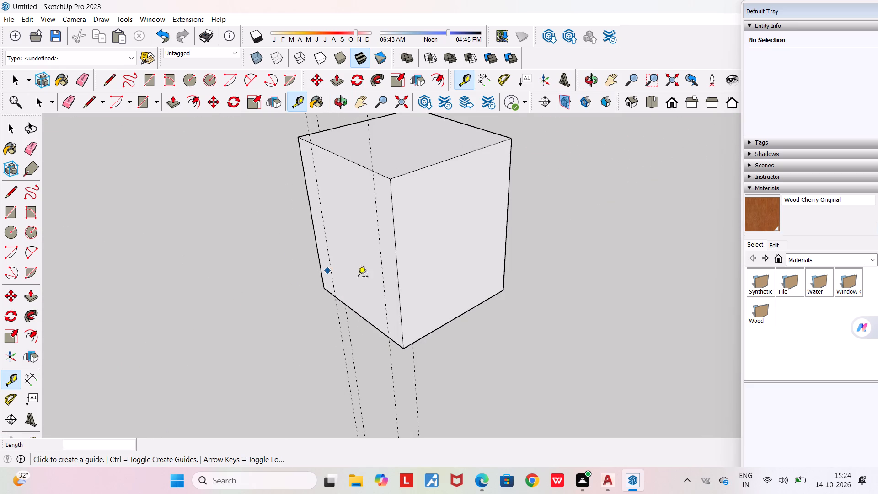
click(400, 272)
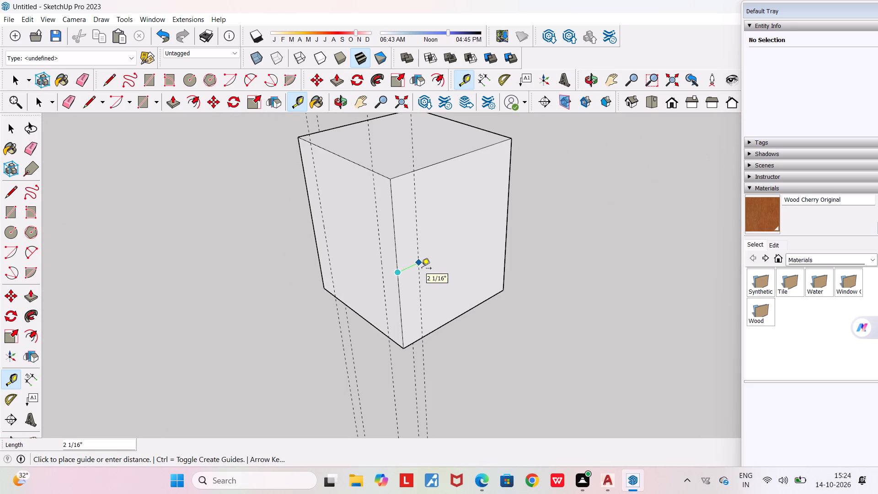
text(2")
key(Return)
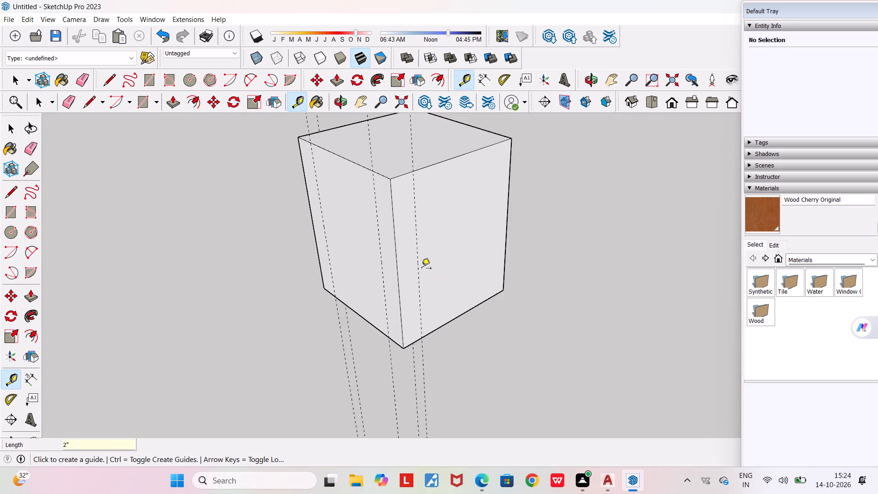
click(506, 223)
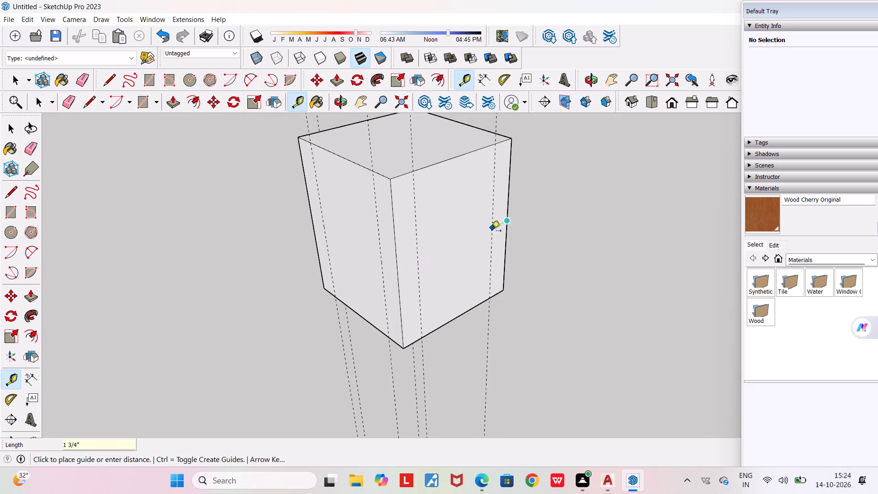
text(2")
key(Return)
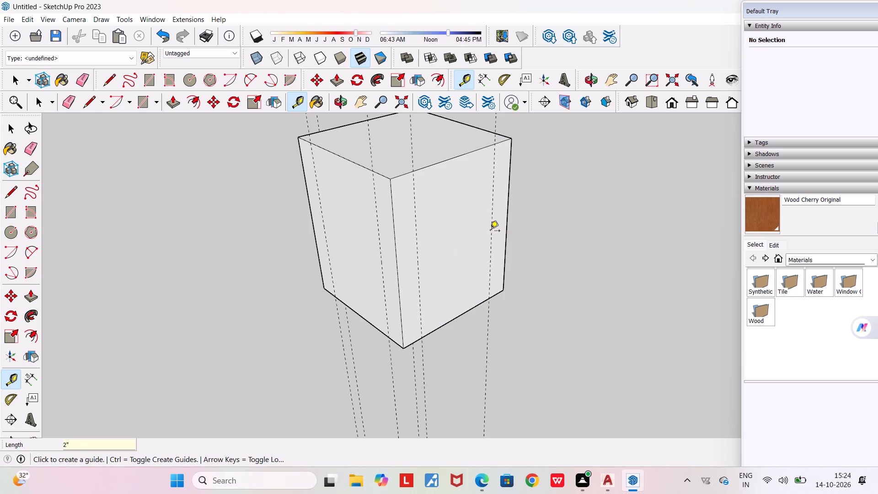
Place two vertical guides on the small box's remaining side face, each 2" in from a vertical edge.
scroll(490, 231, up, 1)
middle_drag(490, 231, 199, 284)
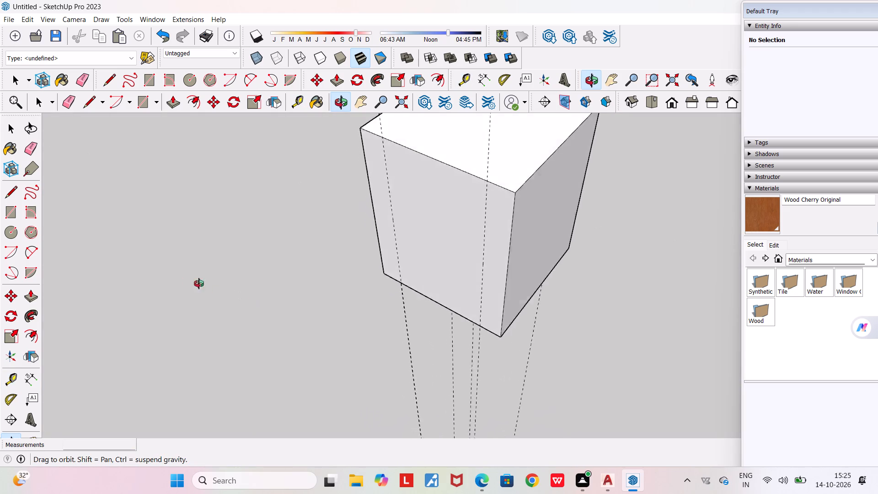
middle_drag(199, 284, 161, 266)
click(497, 276)
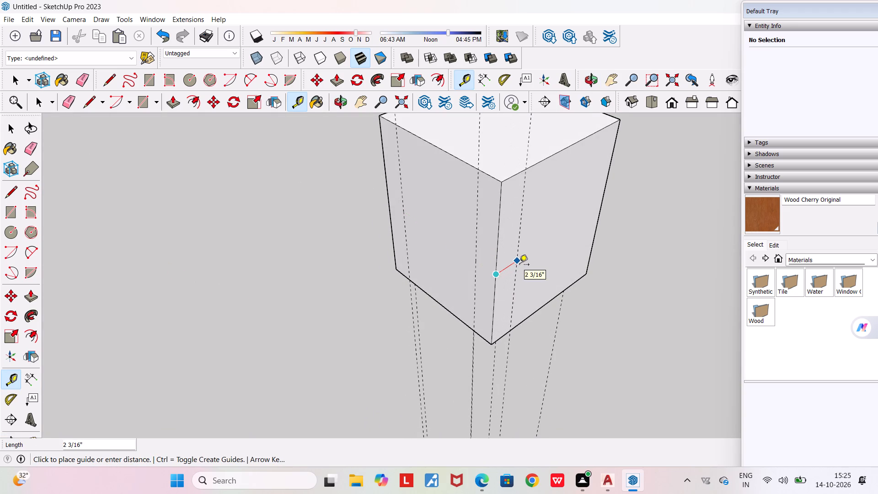
text(2")
key(Return)
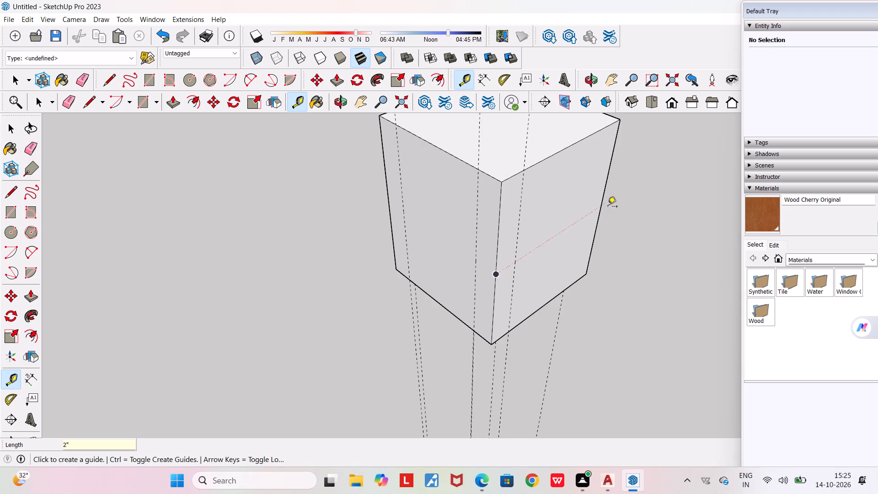
click(603, 204)
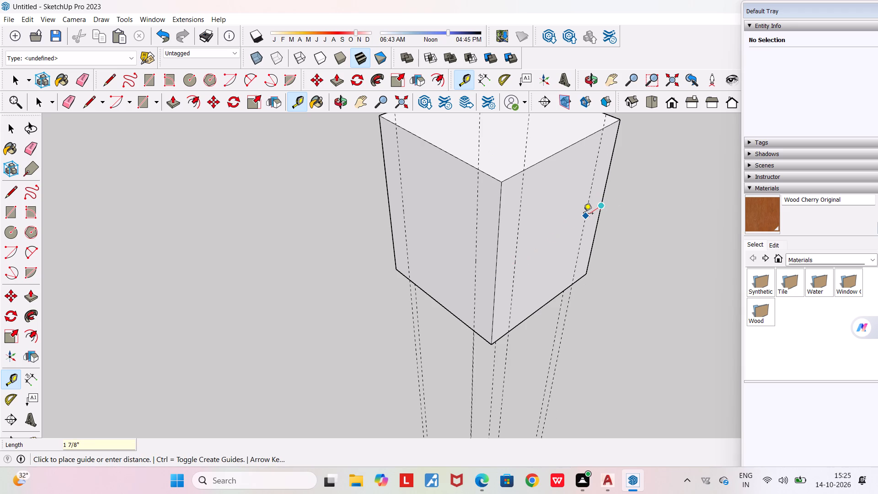
text(2")
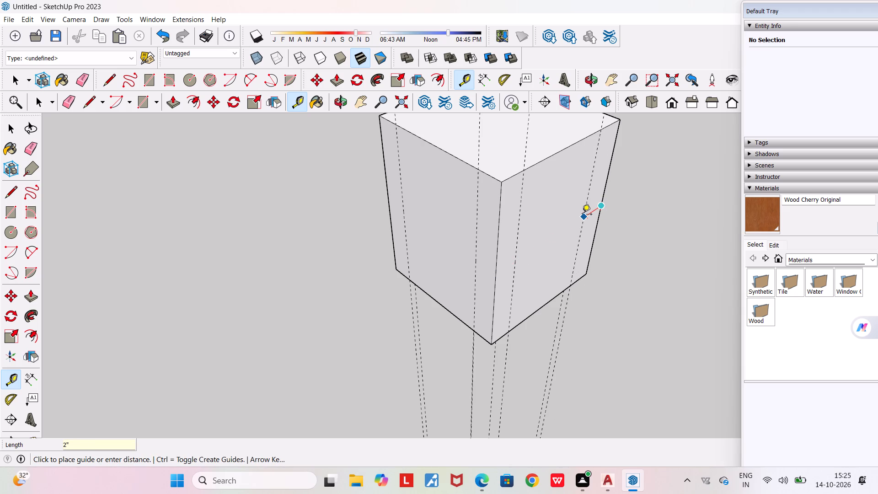
key(Return)
middle_drag(582, 215, 325, 197)
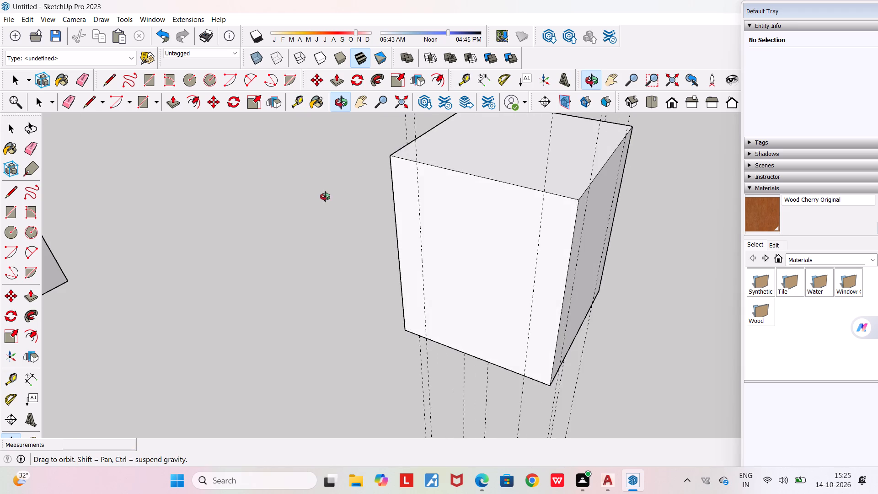
middle_drag(325, 197, 321, 195)
scroll(321, 195, down, 4)
middle_drag(428, 246, 372, 230)
scroll(372, 230, down, 2)
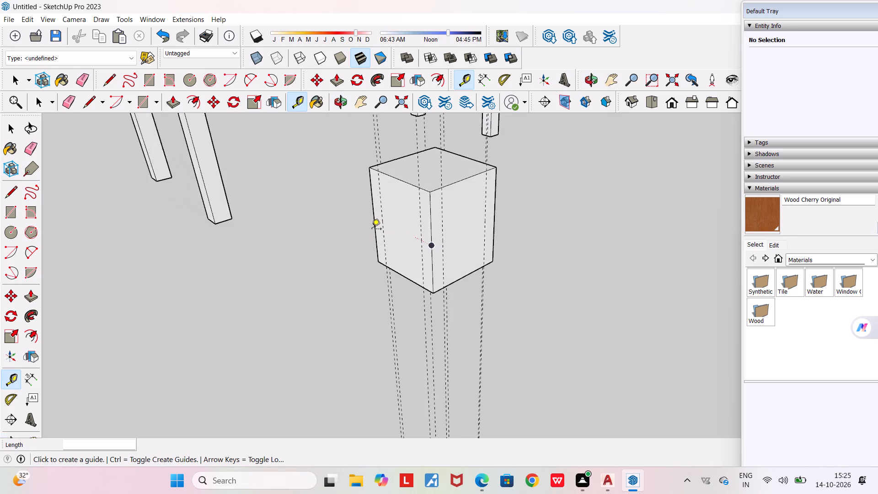
key(space)
Place two parallel guides across the small box's top face, each 2" in from one of two opposite edges.
scroll(421, 233, up, 3)
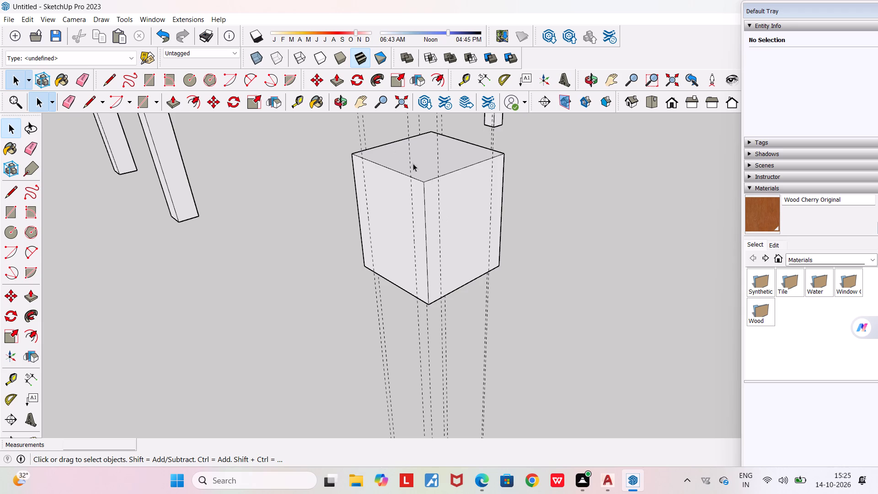
scroll(431, 180, up, 1)
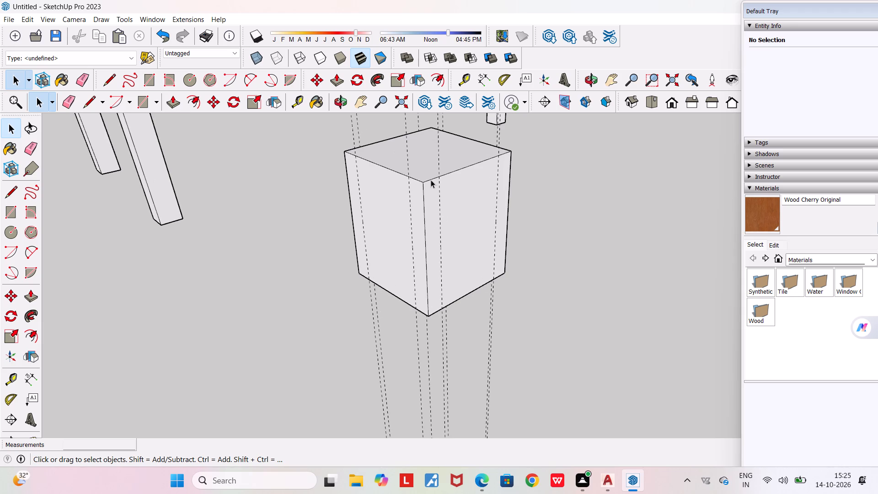
middle_drag(431, 180, 304, 282)
scroll(304, 282, down, 3)
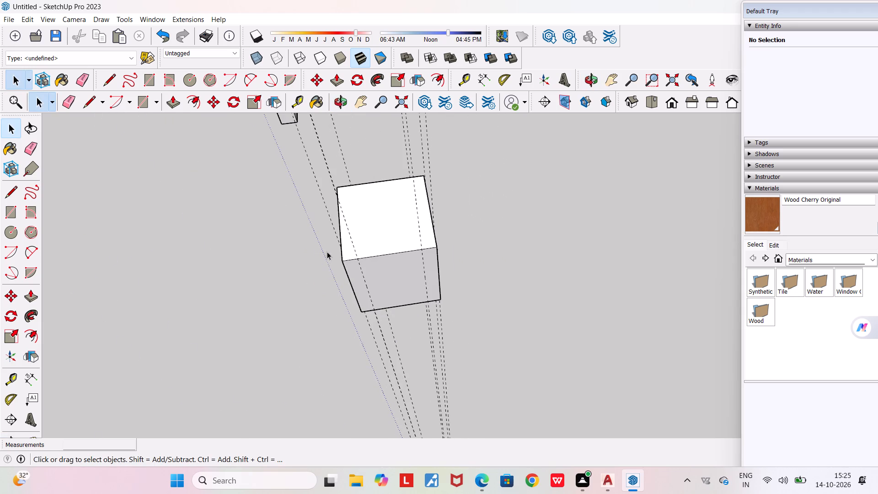
scroll(340, 241, up, 3)
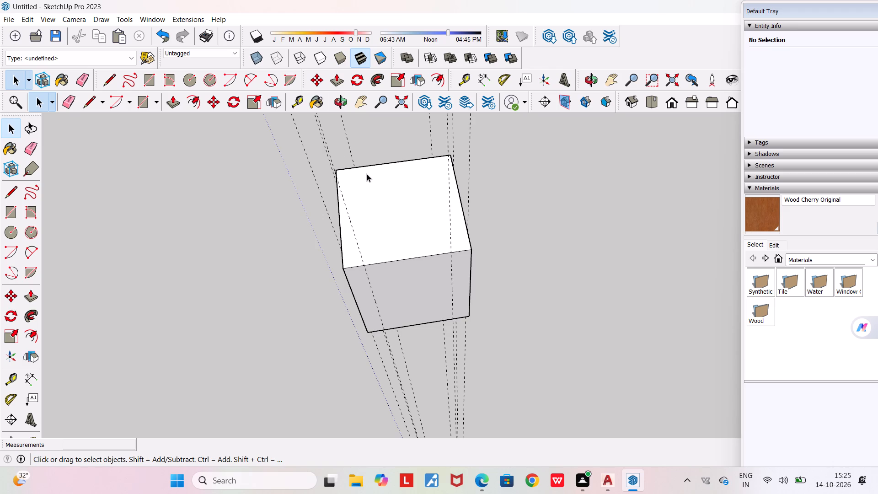
scroll(344, 181, up, 4)
middle_drag(359, 198, 291, 215)
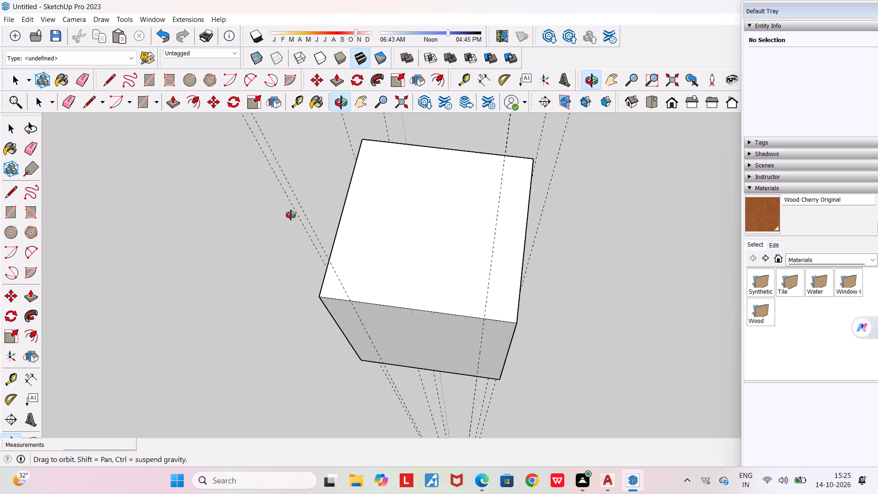
middle_drag(291, 215, 285, 212)
scroll(297, 213, down, 3)
middle_drag(352, 237, 422, 255)
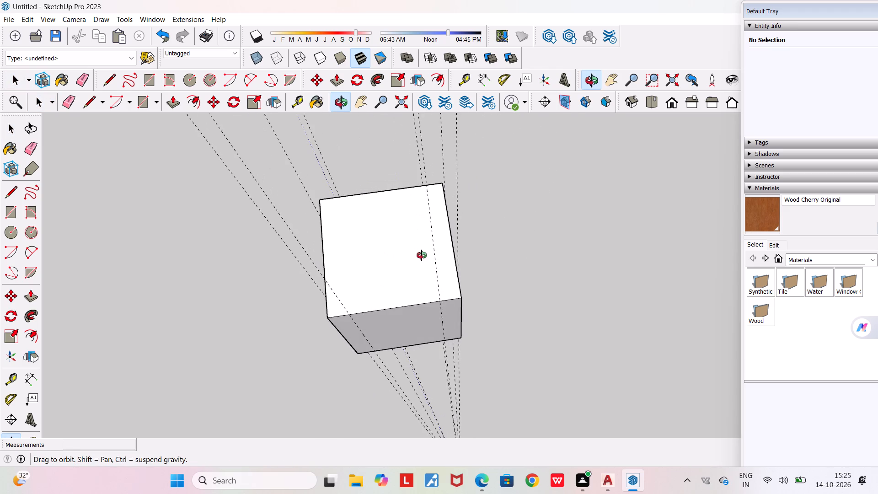
middle_drag(422, 255, 421, 253)
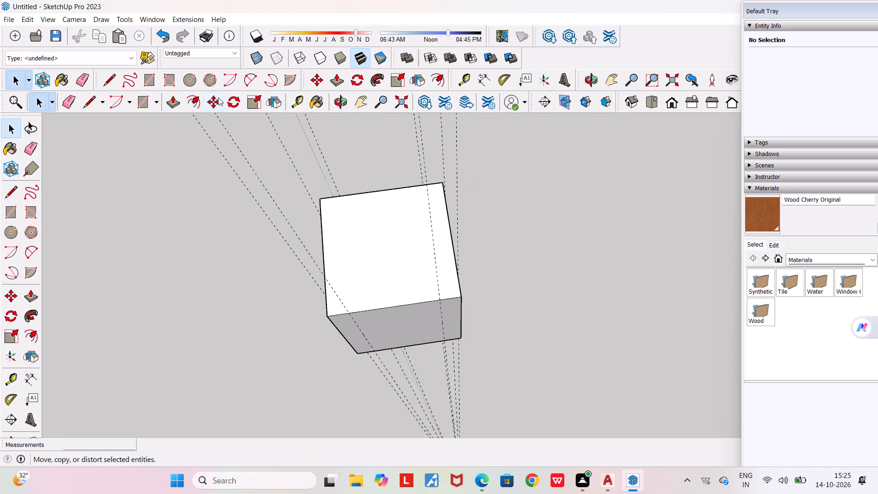
click(303, 97)
click(383, 188)
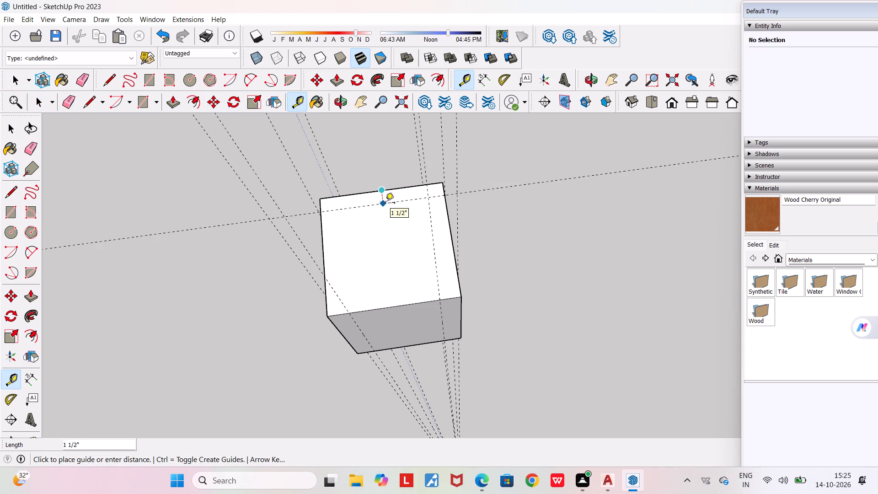
text(2")
key(Return)
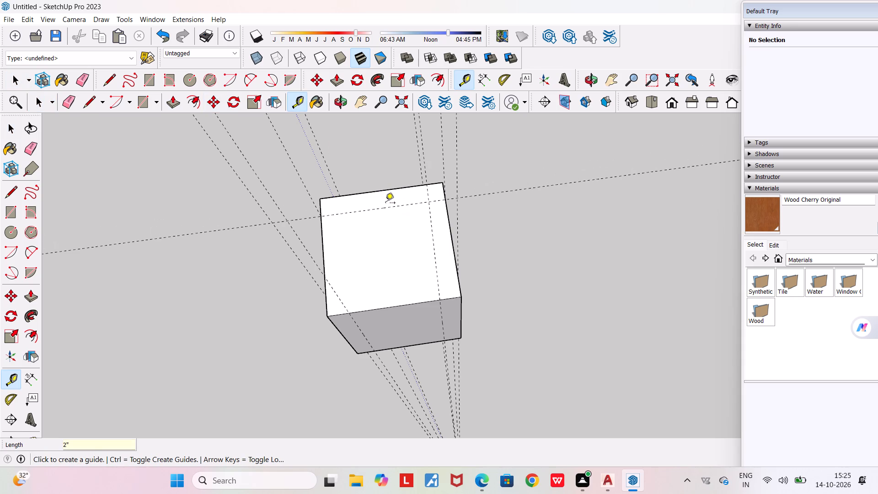
click(395, 306)
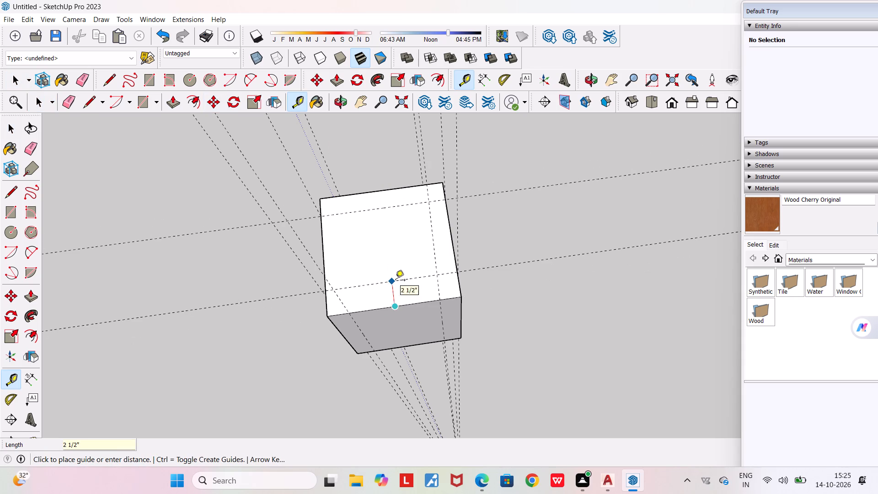
text(2")
key(Return)
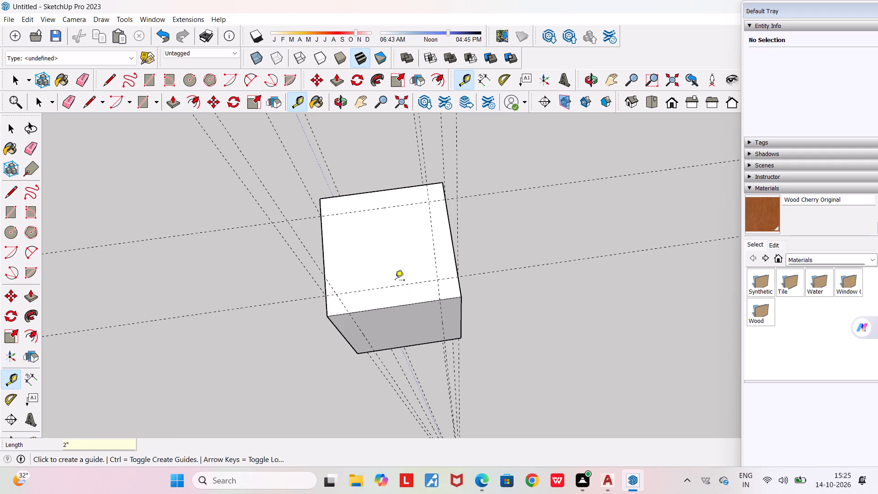
Place a crossing guide on the small box's top face, 2" in from one of the other two edges.
click(325, 256)
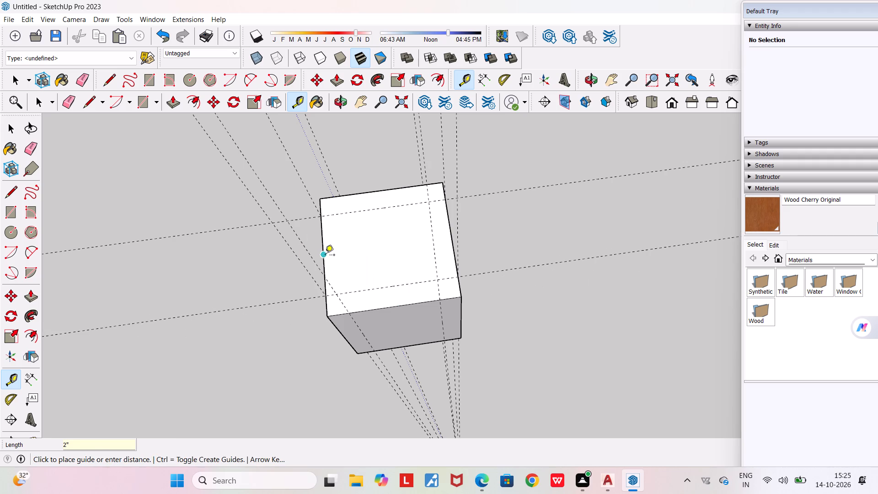
text(2")
key(Return)
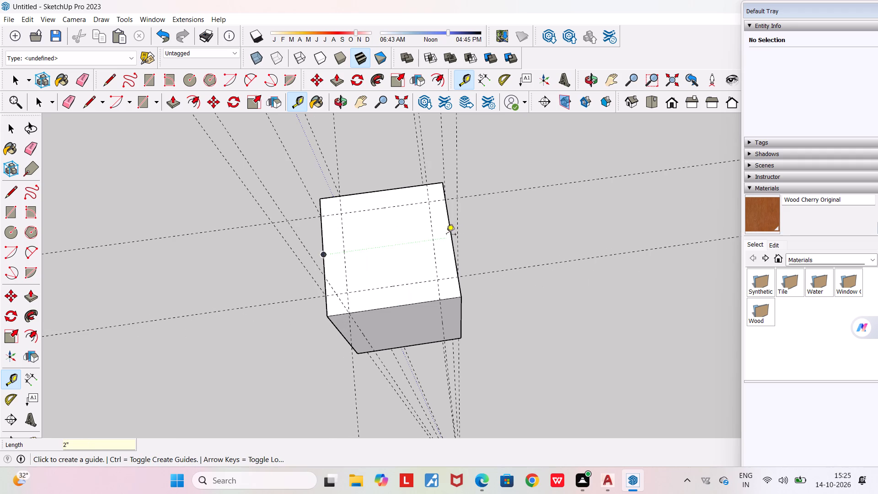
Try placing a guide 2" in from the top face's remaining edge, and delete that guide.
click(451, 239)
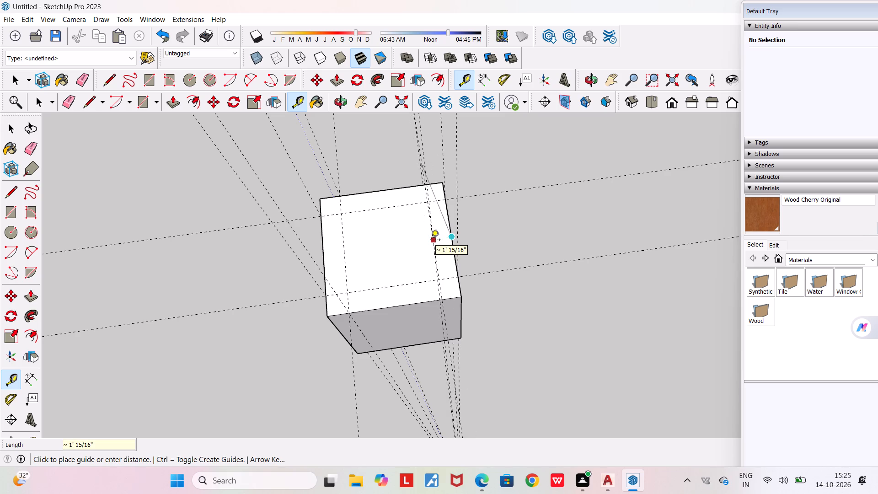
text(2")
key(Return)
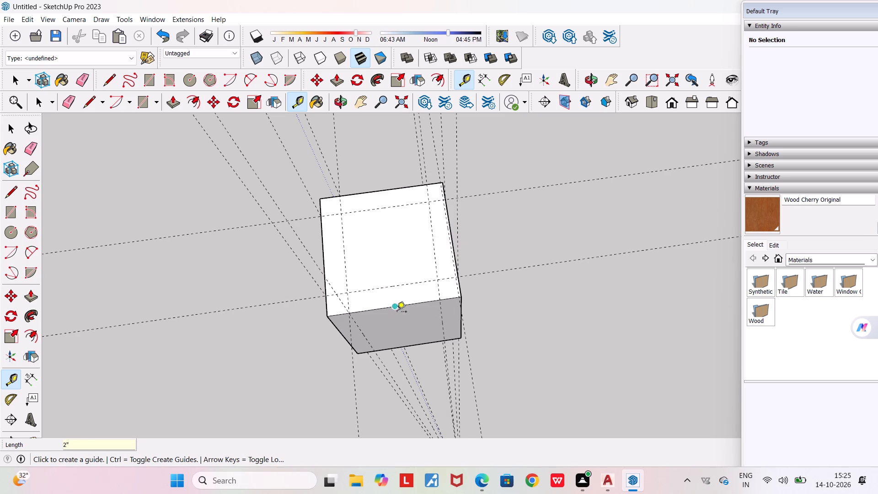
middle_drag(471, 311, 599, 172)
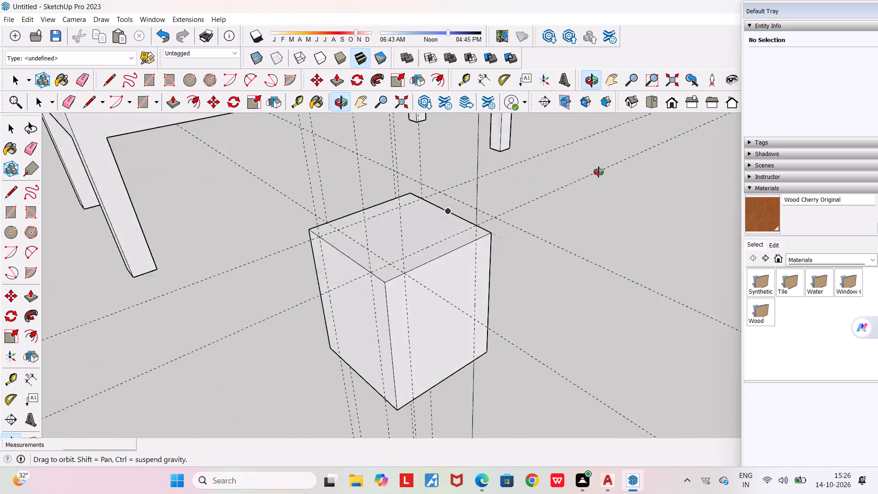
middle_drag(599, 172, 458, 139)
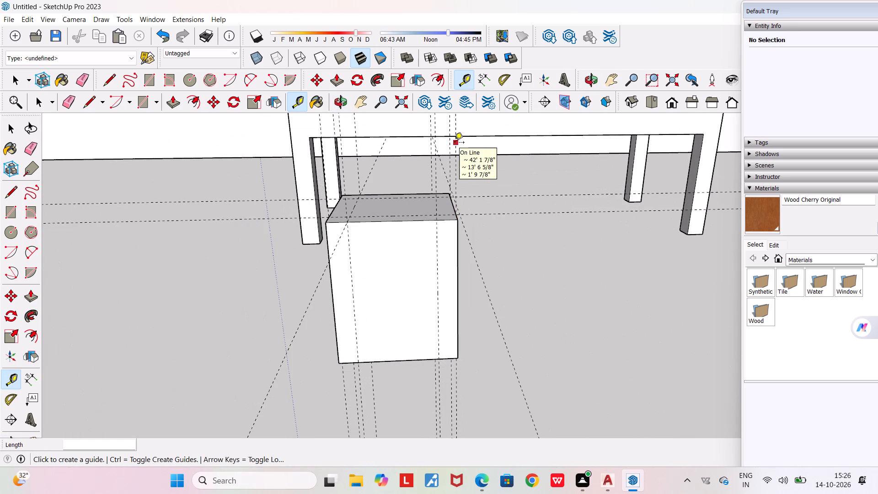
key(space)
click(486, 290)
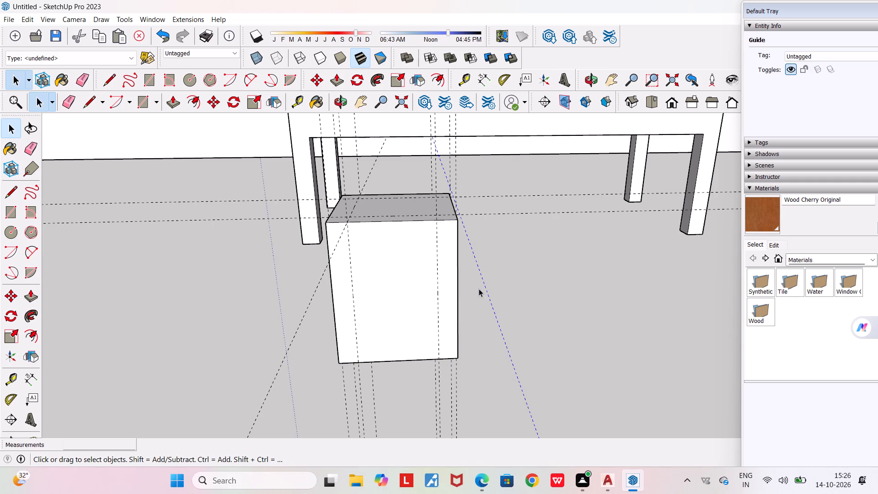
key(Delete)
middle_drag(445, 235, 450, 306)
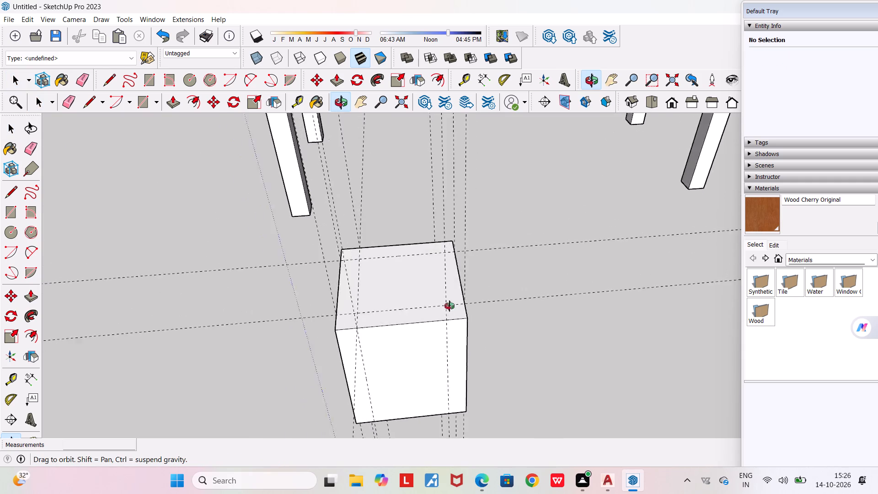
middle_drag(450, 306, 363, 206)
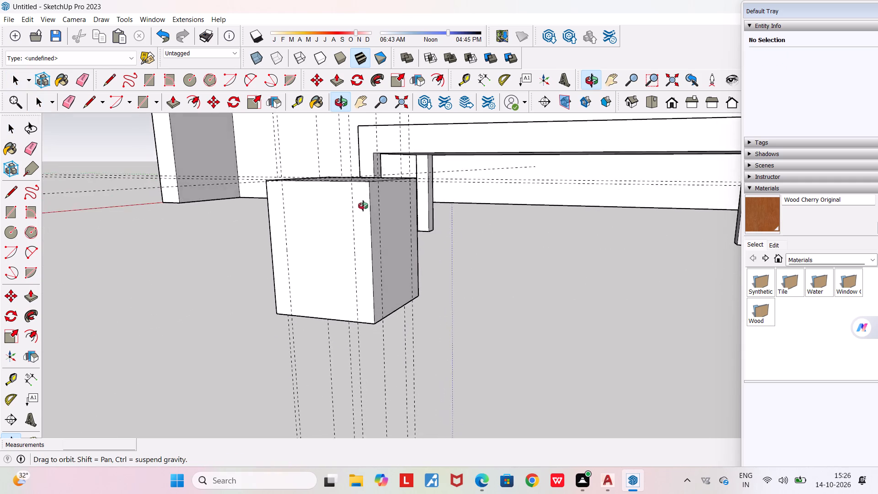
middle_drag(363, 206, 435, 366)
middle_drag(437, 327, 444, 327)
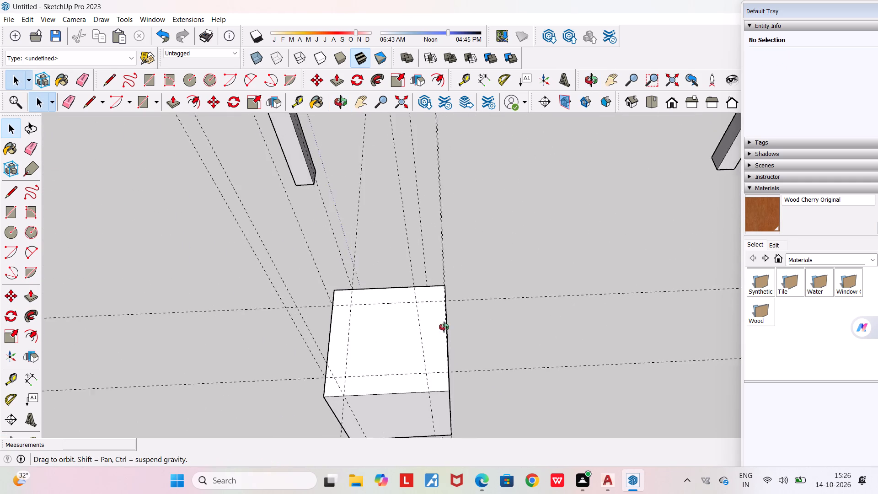
Place a guide on the small box's top face, 2" in from its remaining edge.
middle_drag(444, 327, 468, 326)
scroll(467, 326, up, 4)
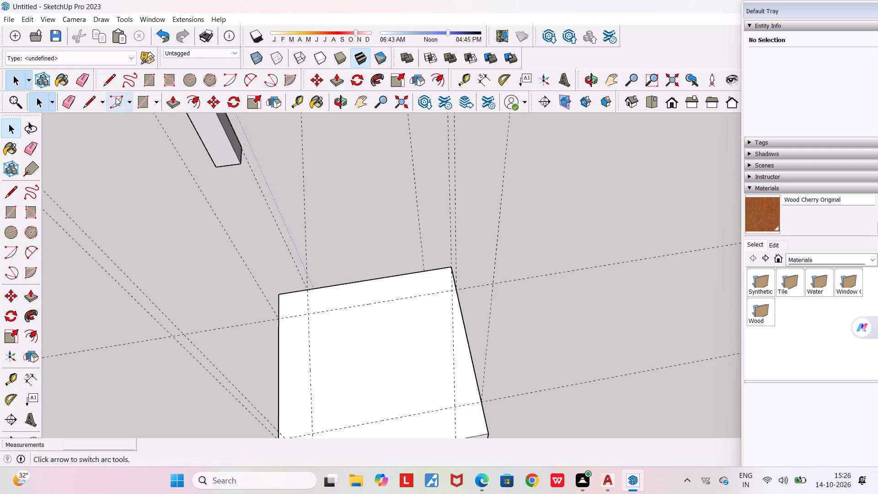
click(300, 100)
scroll(468, 350, up, 3)
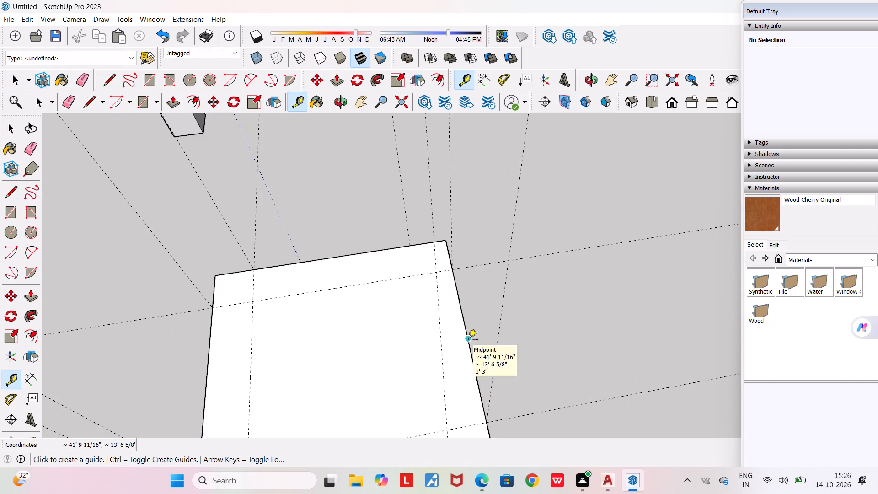
click(468, 340)
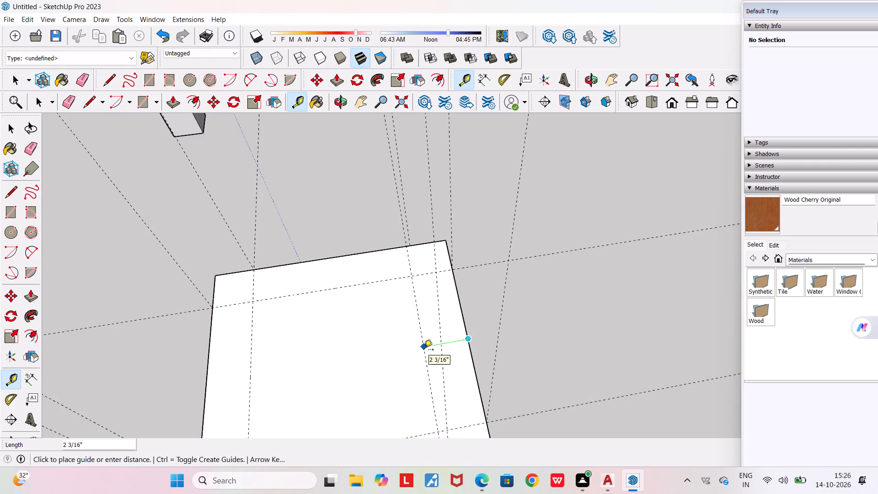
text(2")
key(Return)
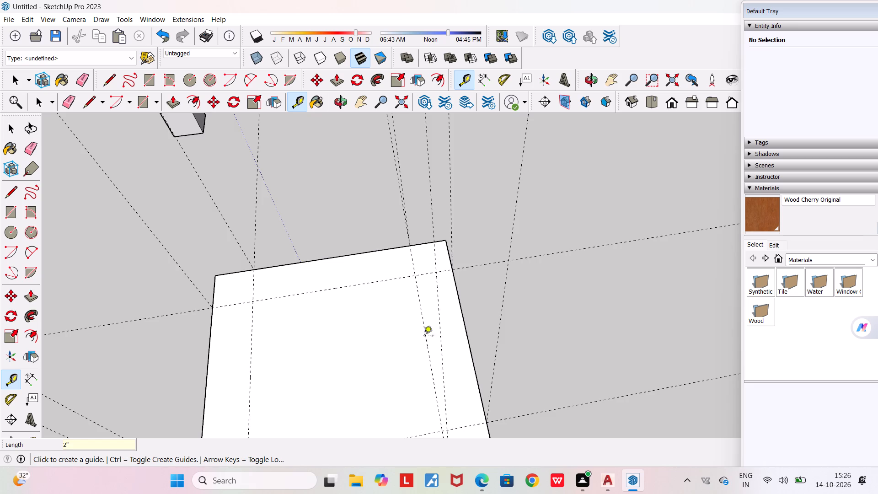
Draw a 2" by 2" square at each of the four corners of the small box's top face, following the guides.
scroll(423, 321, down, 6)
middle_drag(414, 315, 342, 147)
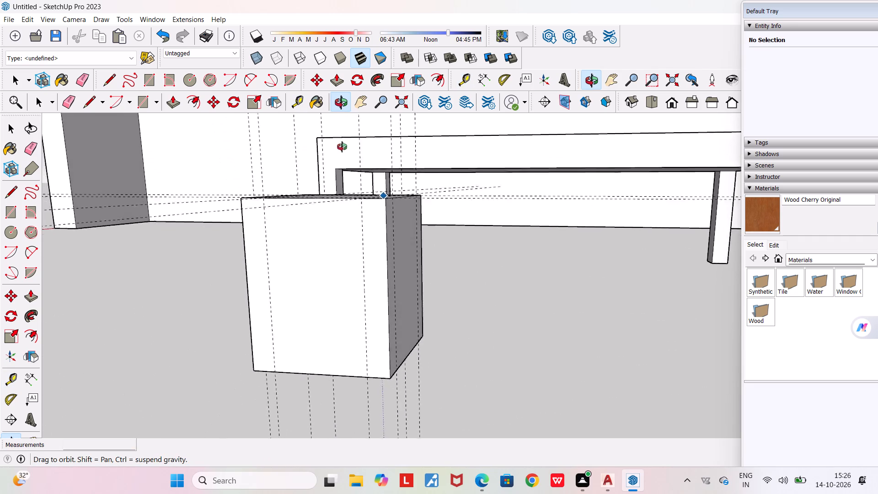
middle_drag(342, 147, 439, 124)
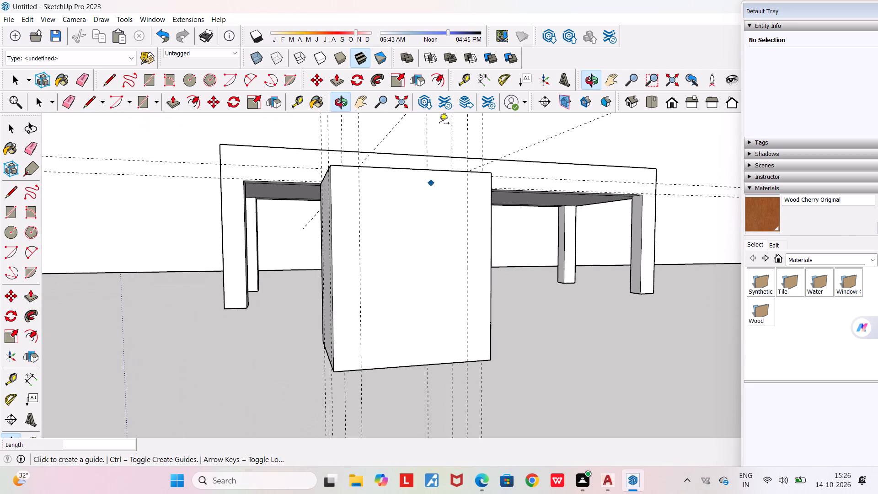
click(108, 78)
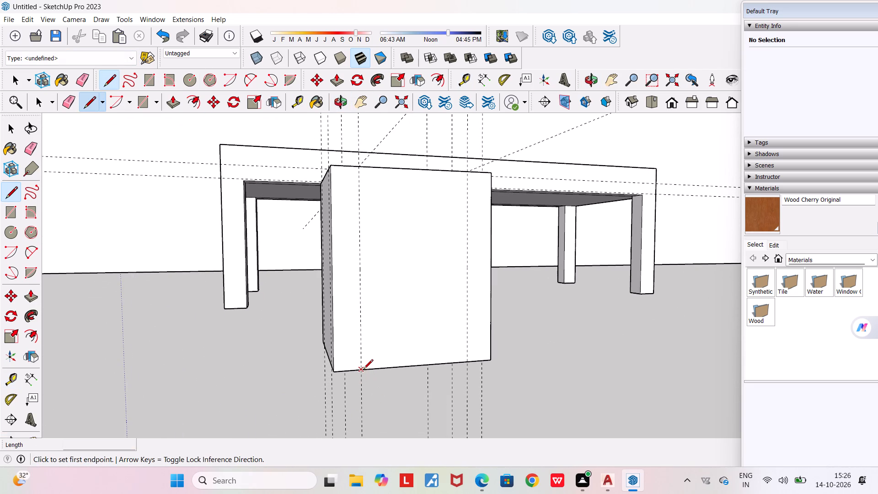
middle_drag(365, 388, 324, 434)
middle_drag(321, 268, 303, 371)
scroll(276, 300, up, 4)
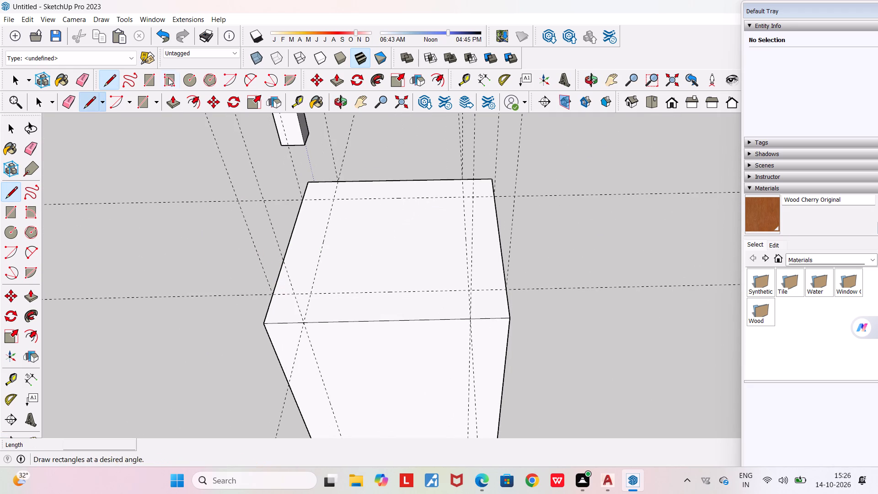
click(146, 101)
scroll(318, 307, up, 5)
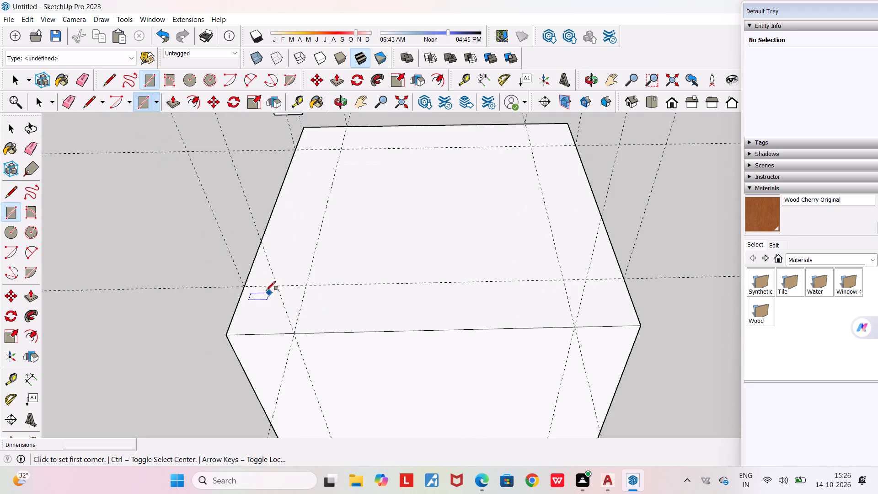
click(246, 285)
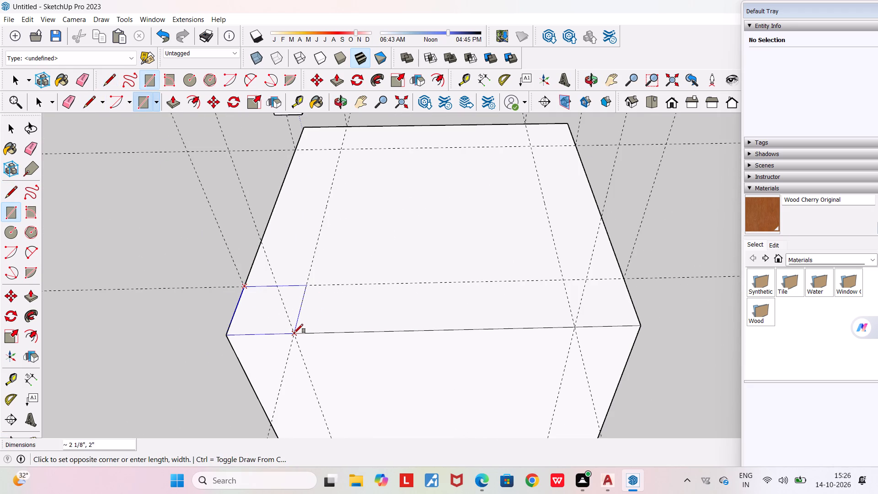
click(293, 333)
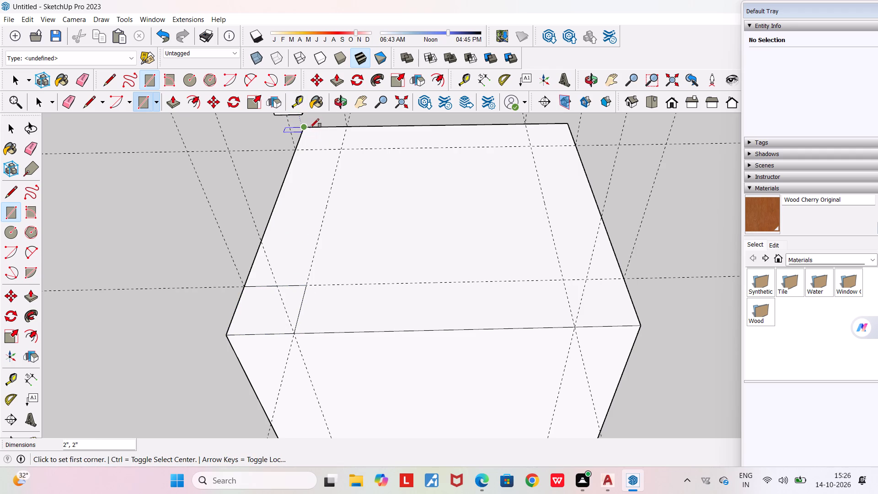
click(305, 127)
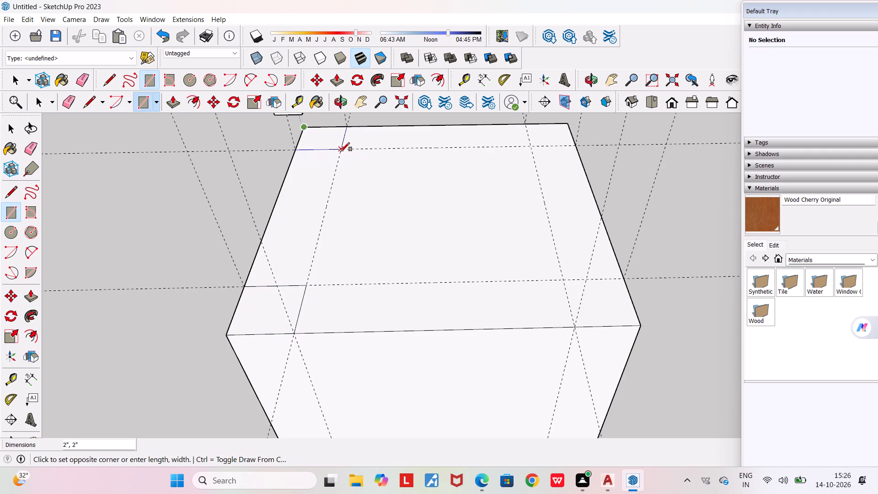
click(341, 151)
click(528, 123)
click(578, 146)
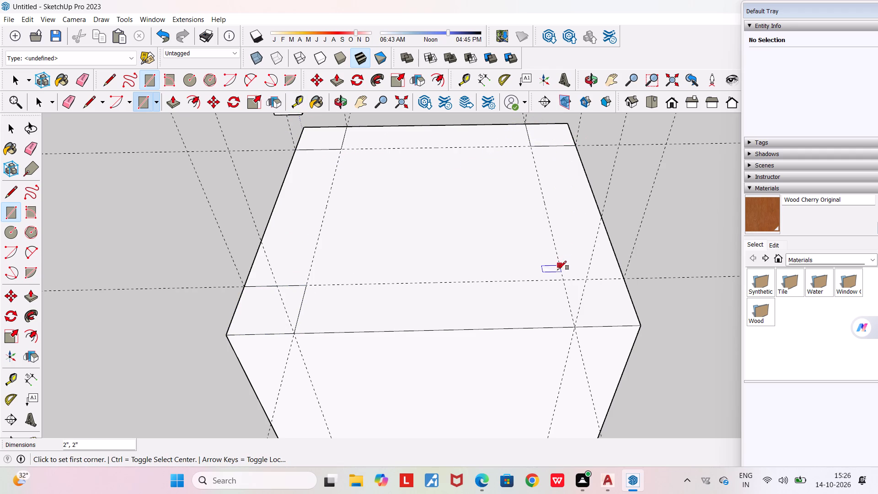
click(565, 278)
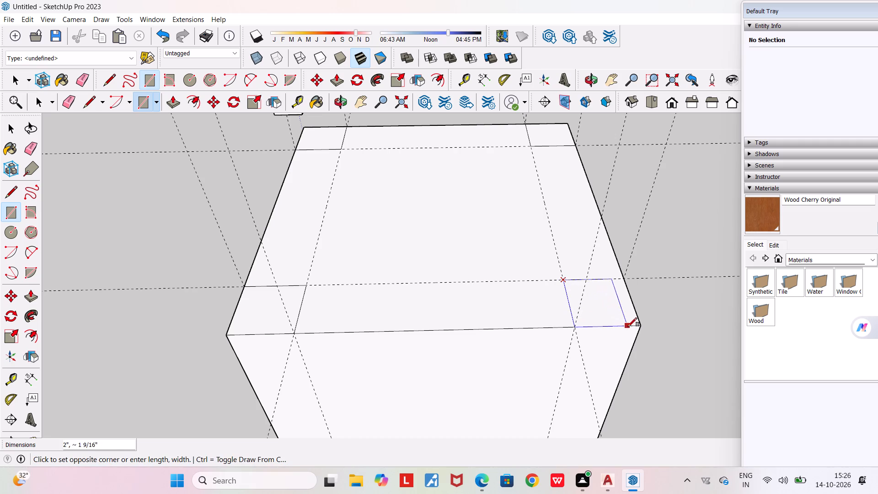
click(642, 328)
Draw full-height 2" by 1' 3" leg rectangles on the two side faces meeting at the small box's nearest vertical edge.
middle_drag(571, 318, 533, 205)
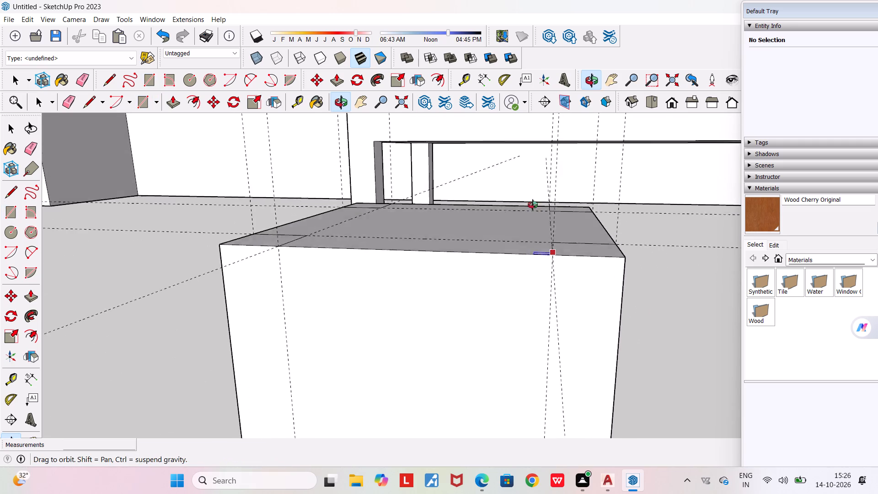
middle_drag(533, 205, 533, 204)
scroll(533, 204, down, 9)
middle_drag(562, 340, 489, 377)
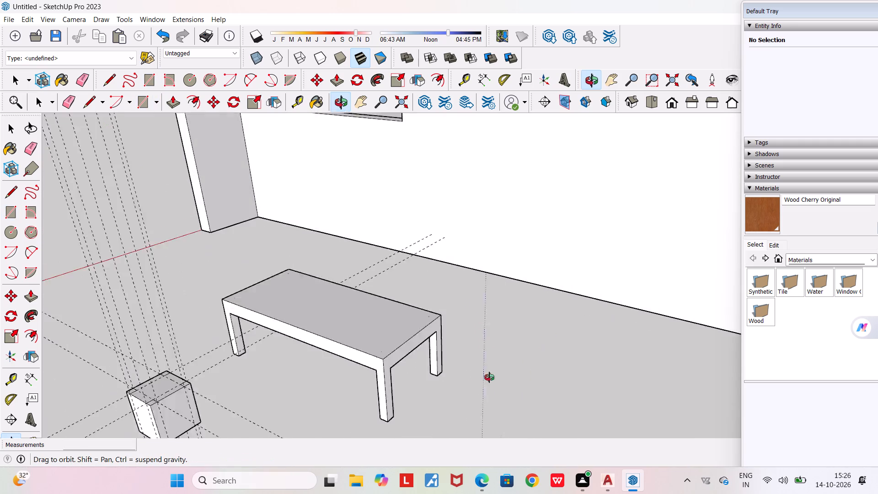
middle_drag(489, 377, 494, 373)
scroll(494, 373, down, 4)
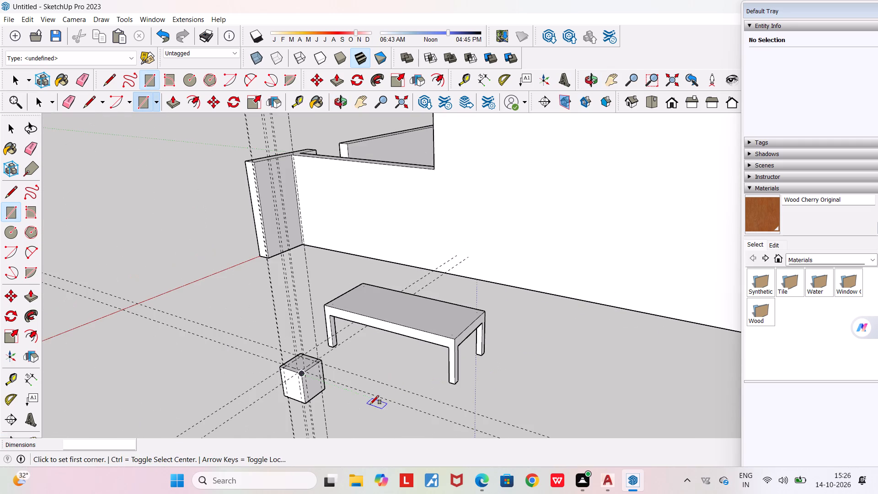
scroll(329, 413, up, 4)
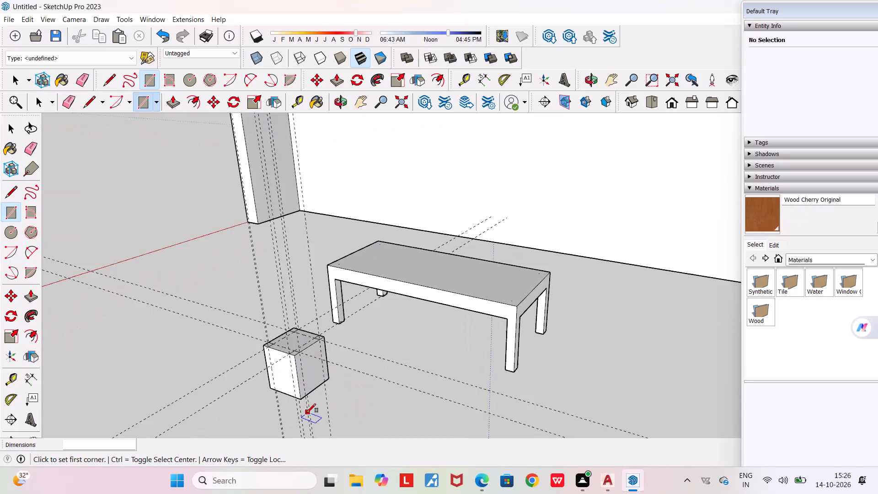
scroll(307, 413, up, 10)
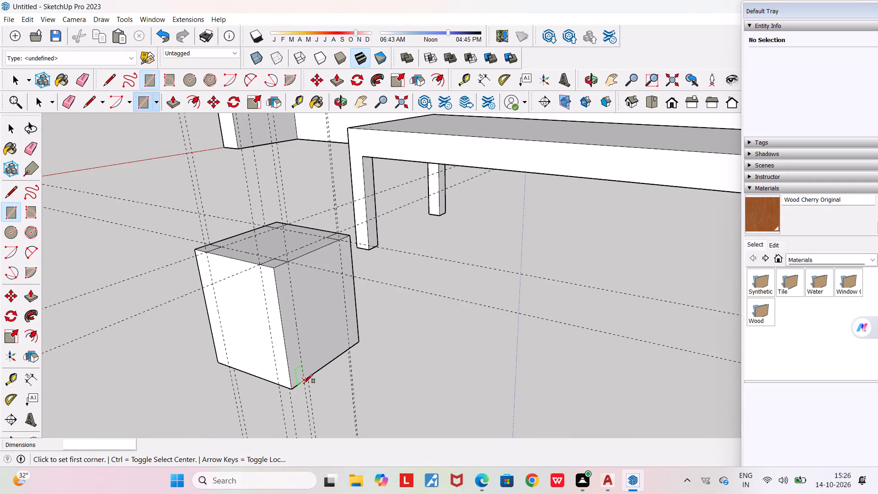
click(304, 383)
click(277, 273)
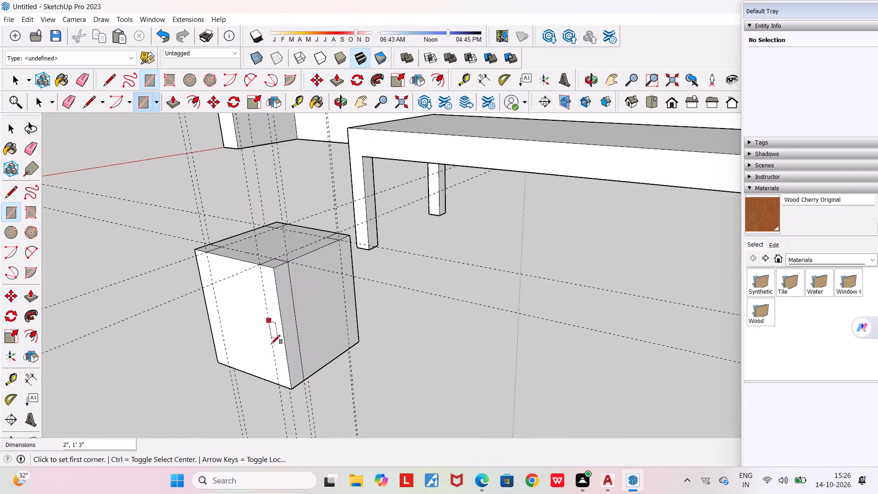
click(290, 390)
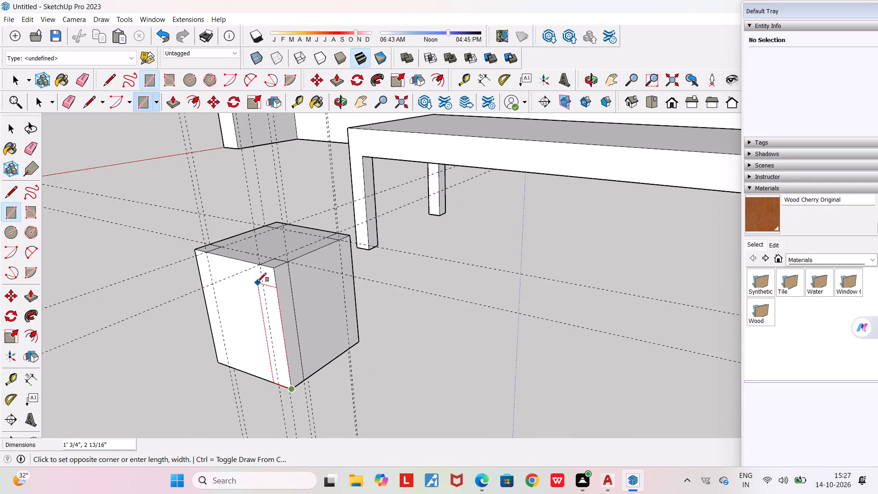
click(259, 263)
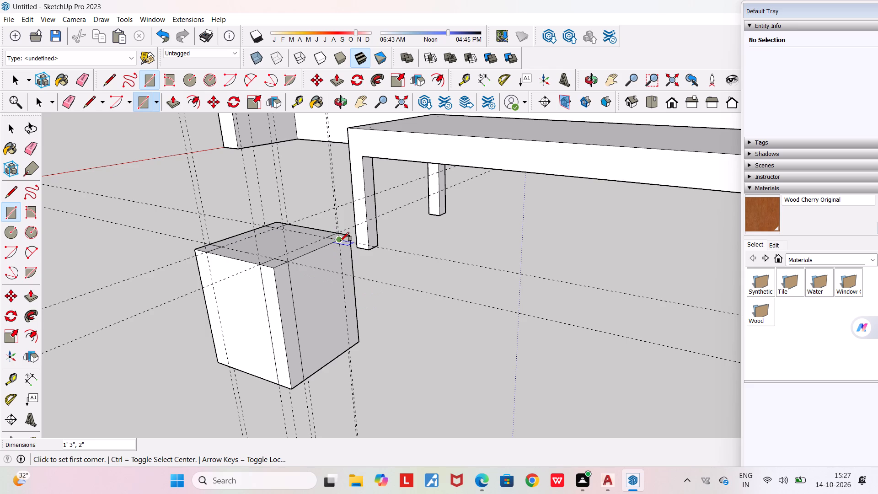
Draw the second full-height 2" by 1' 3" leg rectangle on the small box's shaded side face, along its other vertical edge.
click(340, 241)
click(359, 342)
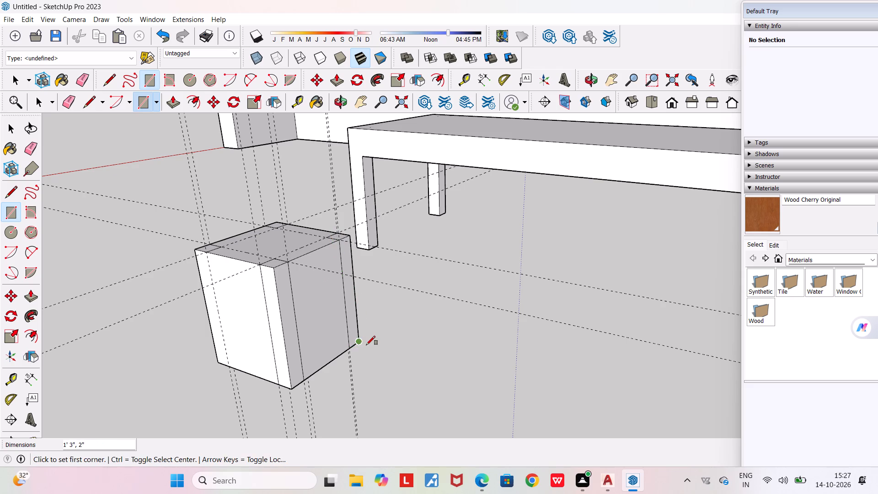
Draw full-height 2" by 1' 3" leg rectangles along both vertical edges of the small box's adjacent blank side face.
middle_drag(344, 344, 58, 342)
scroll(371, 205, up, 5)
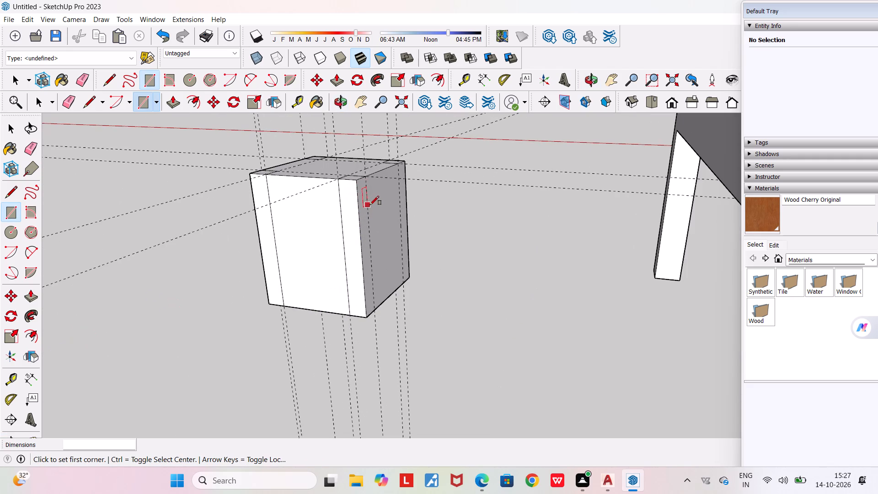
click(359, 180)
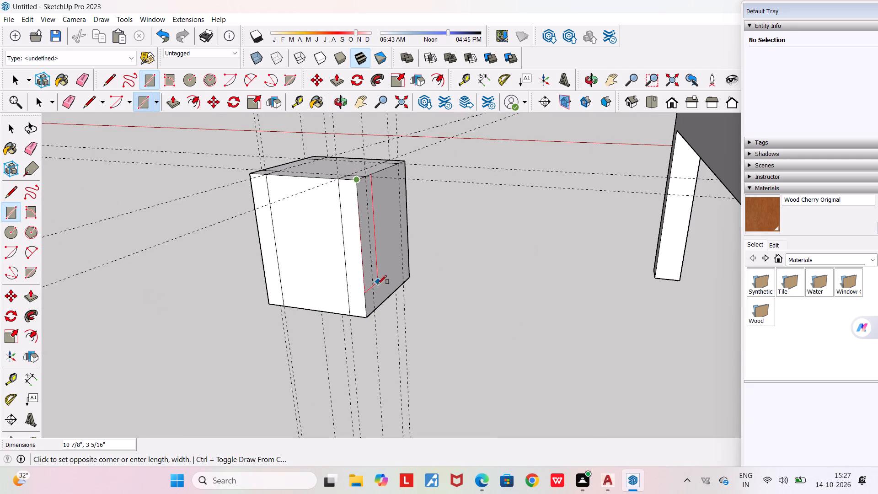
click(376, 315)
middle_drag(406, 295, 274, 358)
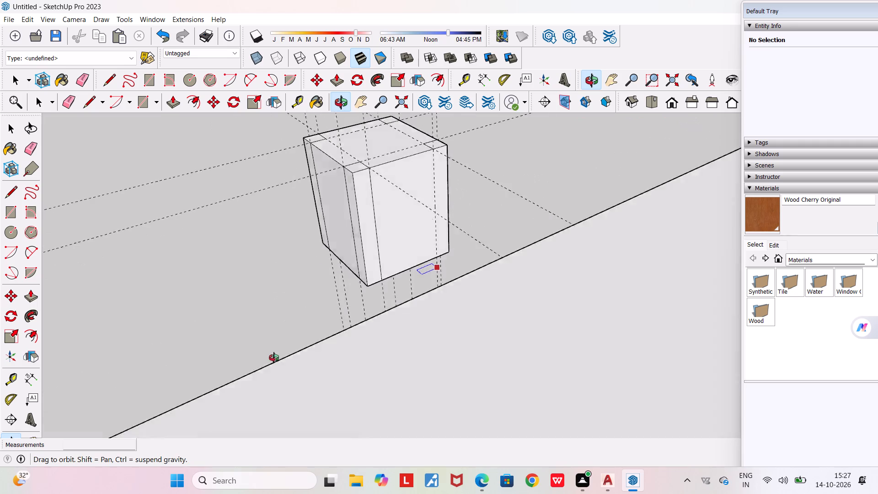
middle_drag(274, 358, 181, 367)
middle_drag(487, 236, 357, 216)
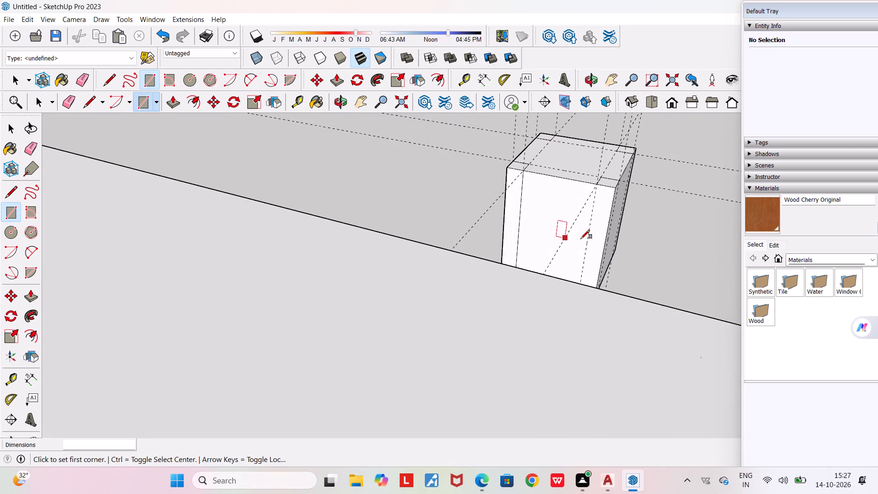
scroll(604, 236, up, 1)
middle_drag(599, 245, 568, 294)
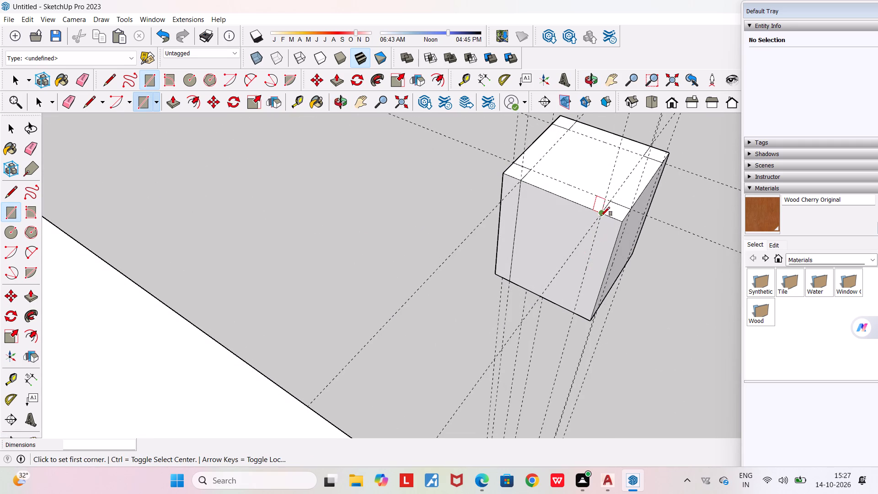
click(601, 211)
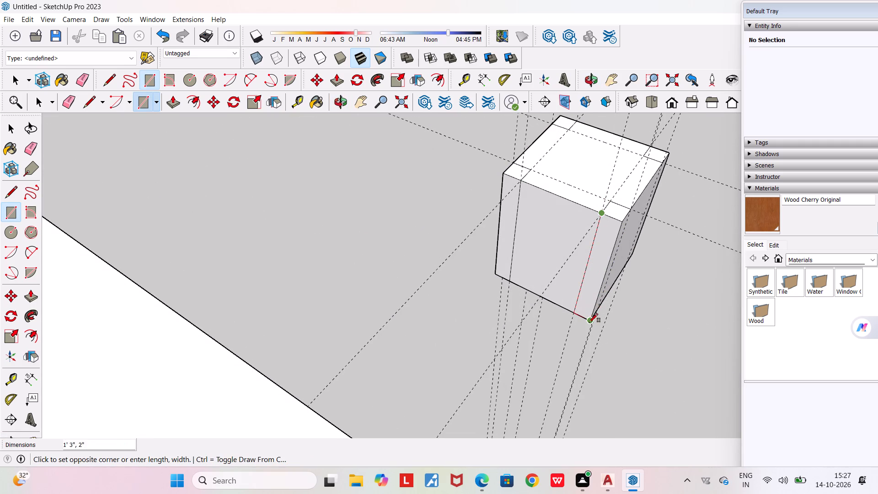
click(589, 323)
Draw full-height 2" by 1' 3" leg rectangles along both vertical edges of the last blank side face.
middle_drag(599, 316, 454, 277)
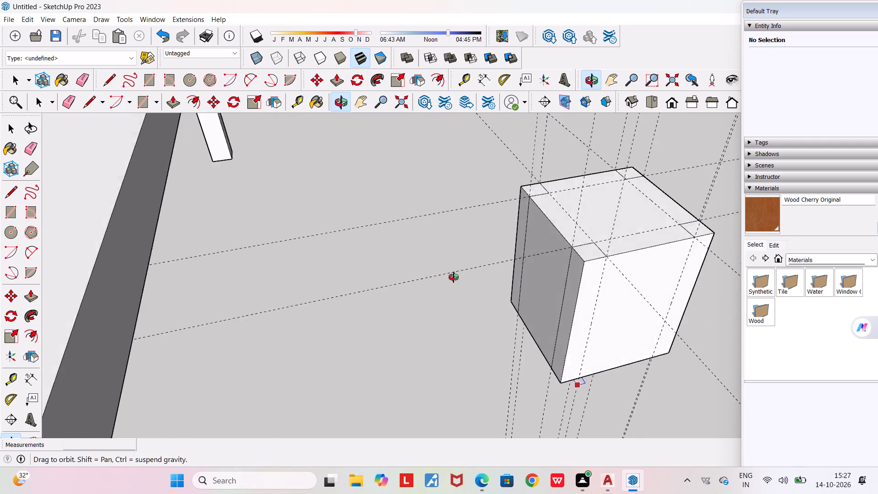
middle_drag(454, 277, 446, 273)
click(575, 260)
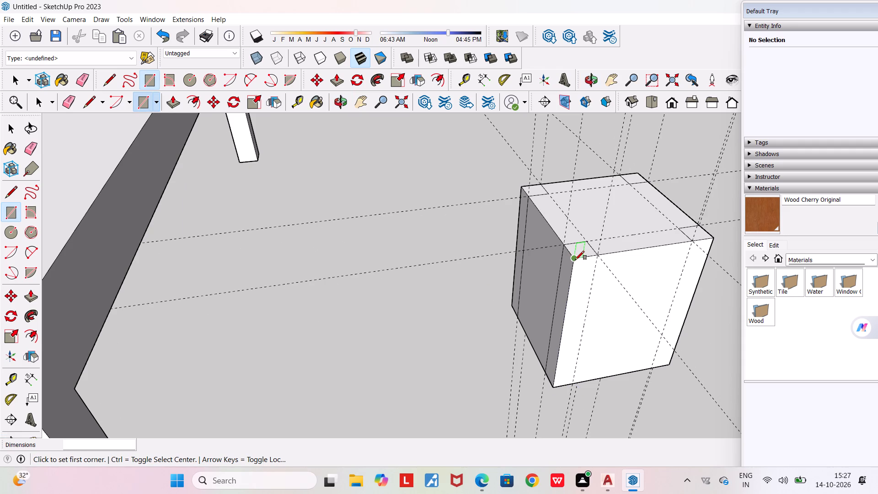
click(573, 385)
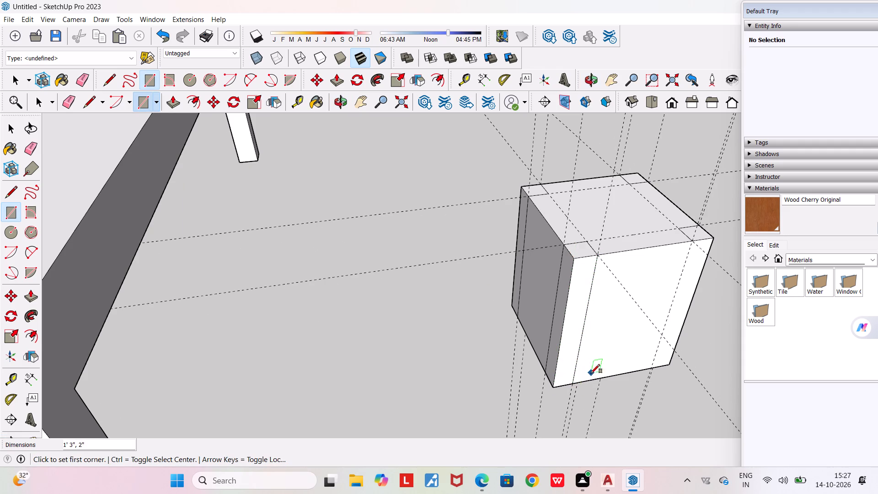
middle_drag(591, 373, 539, 364)
scroll(539, 364, down, 4)
scroll(628, 304, up, 2)
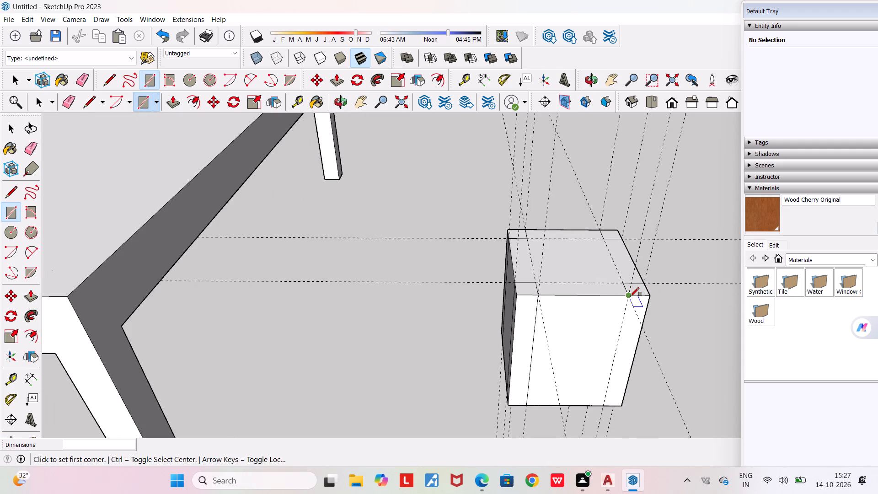
click(629, 294)
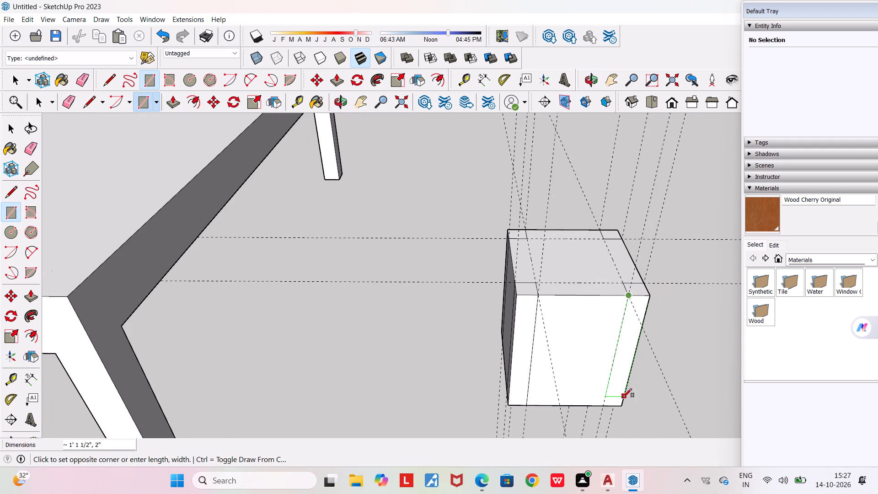
click(621, 408)
Draw the missing 2" by 1' 3" leg rectangle on the side face that has only one, completing all four sides.
middle_drag(622, 395, 359, 377)
scroll(359, 377, down, 2)
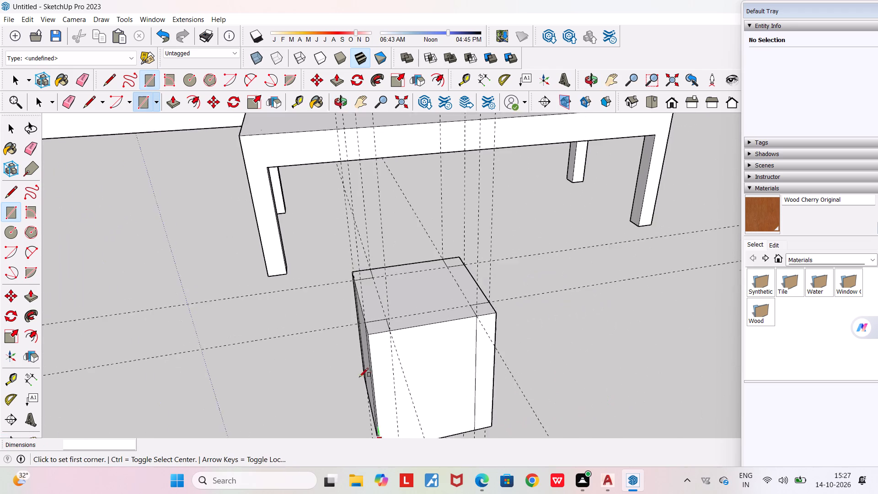
scroll(359, 377, down, 1)
click(367, 342)
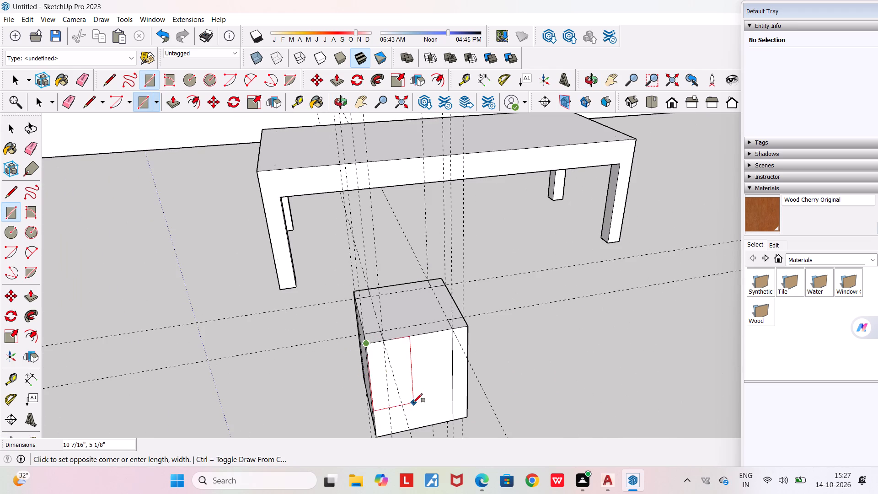
click(396, 436)
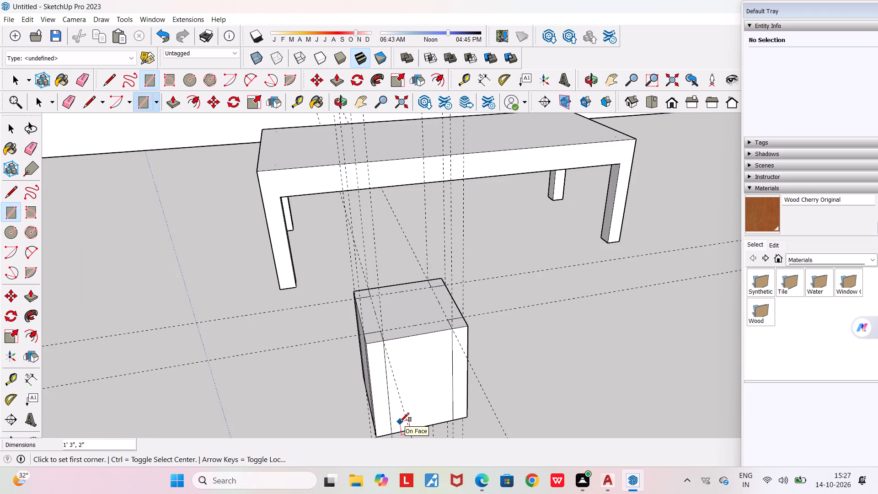
key(space)
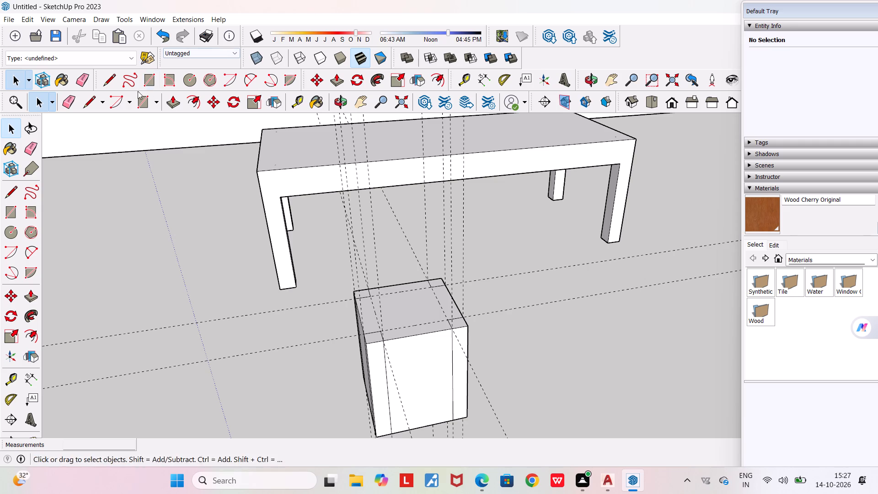
Erase all the dashed guide lines running through the small box.
click(88, 74)
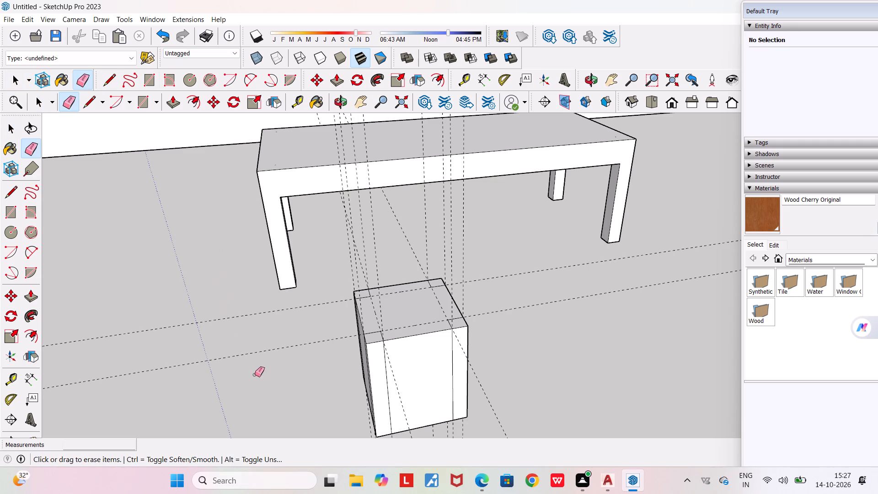
drag(257, 374, 250, 316)
drag(342, 267, 502, 258)
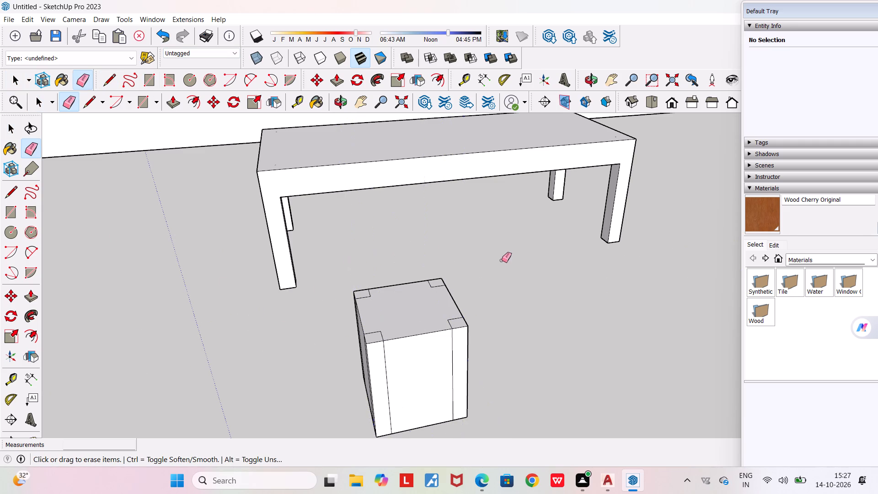
Erase the bottom edges between the leg rectangles on all four sides of the small box, opening the panels between the legs.
middle_drag(505, 337, 485, 276)
scroll(485, 276, down, 5)
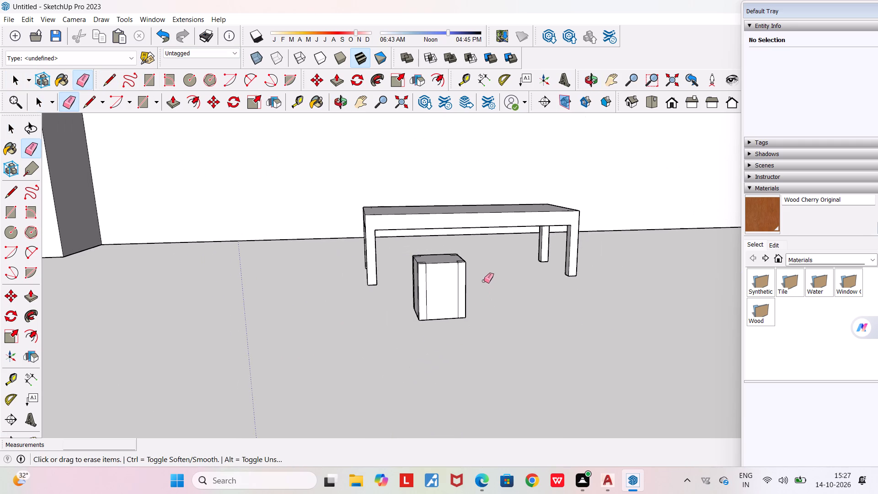
scroll(435, 301, up, 5)
drag(446, 340, 446, 337)
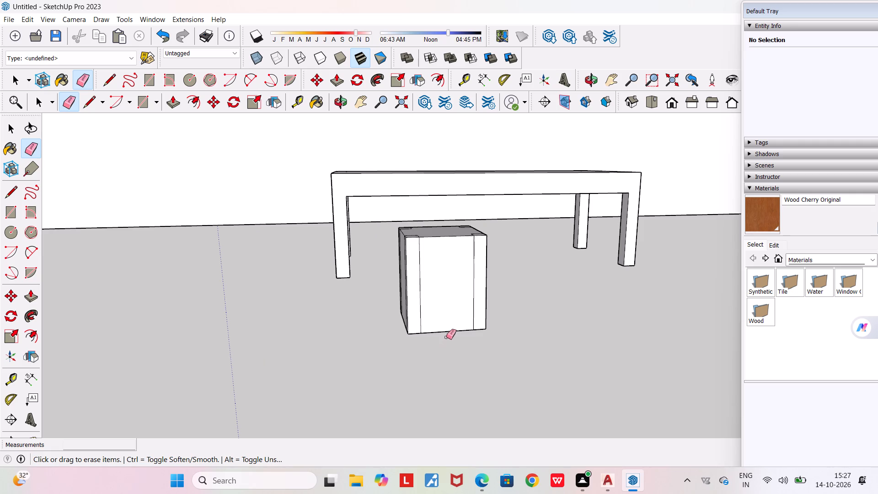
drag(446, 337, 446, 298)
drag(442, 314, 443, 294)
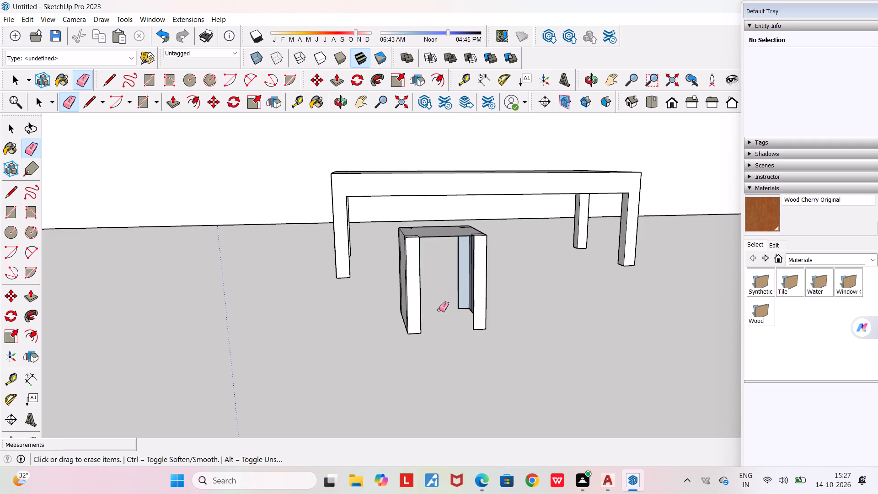
middle_drag(446, 326, 532, 337)
drag(533, 319, 535, 314)
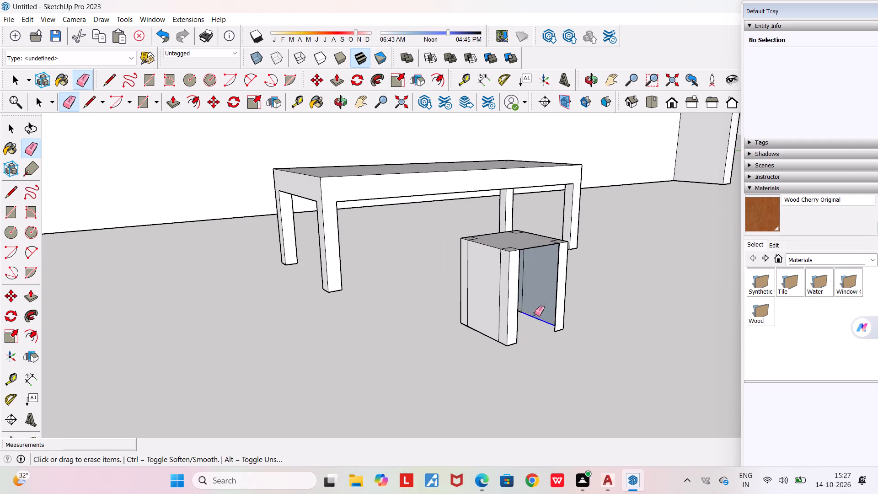
drag(535, 314, 535, 312)
drag(481, 340, 487, 325)
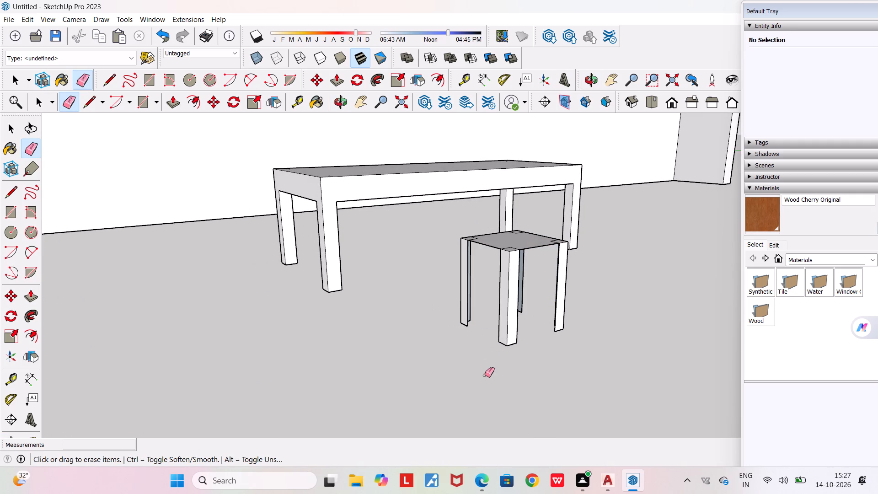
Erase the vertical and bottom edges of one open-backed leg beneath the stool's top, keeping its square on the top face.
middle_drag(463, 362, 543, 284)
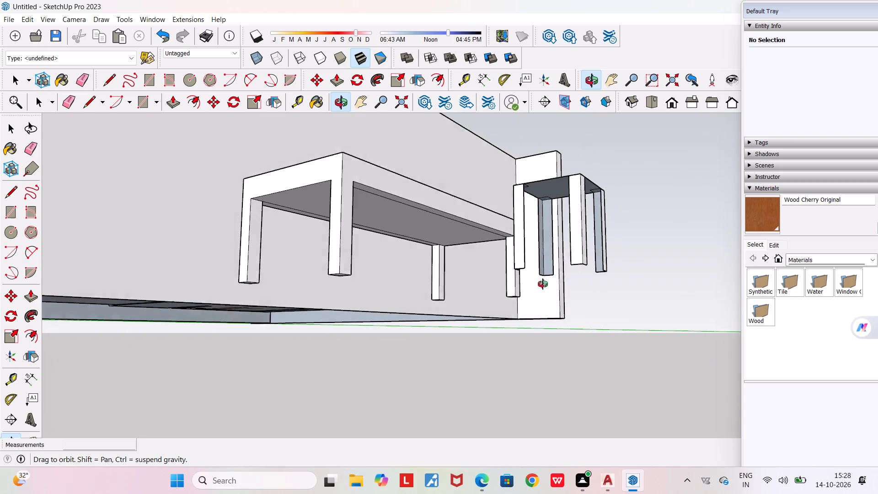
middle_drag(543, 284, 538, 236)
drag(594, 219, 606, 221)
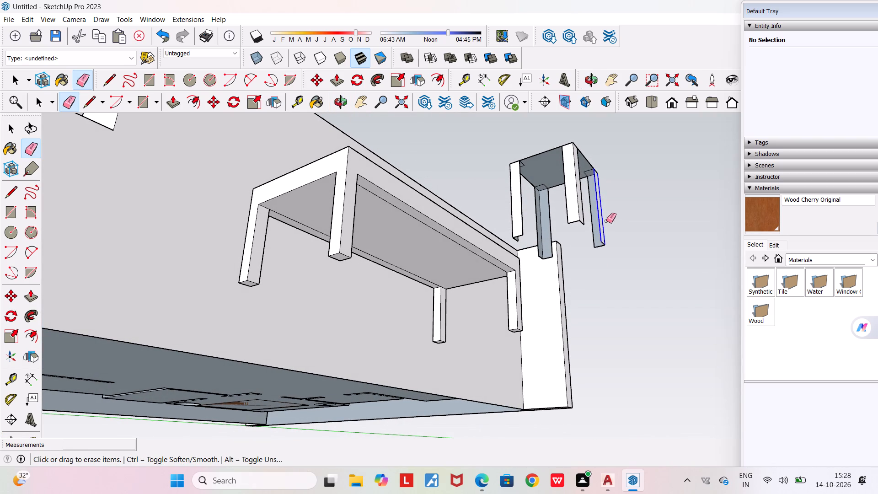
drag(606, 221, 604, 220)
drag(589, 213, 597, 254)
drag(598, 250, 602, 243)
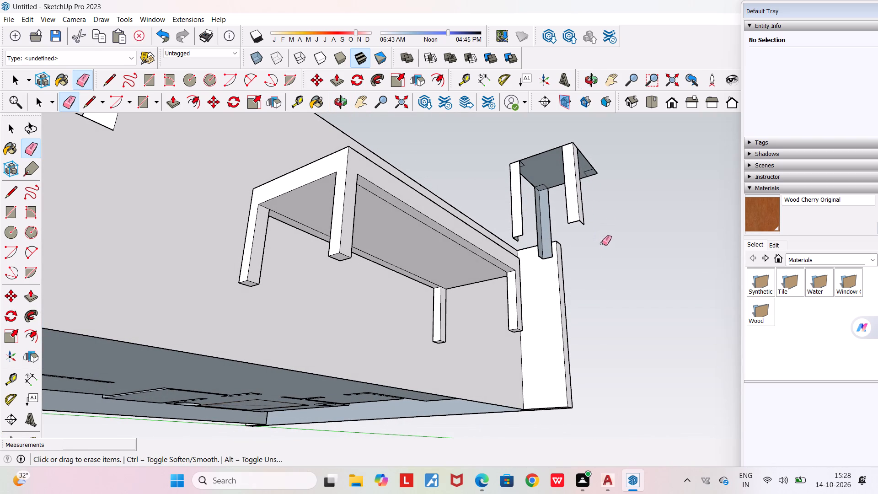
drag(602, 243, 602, 239)
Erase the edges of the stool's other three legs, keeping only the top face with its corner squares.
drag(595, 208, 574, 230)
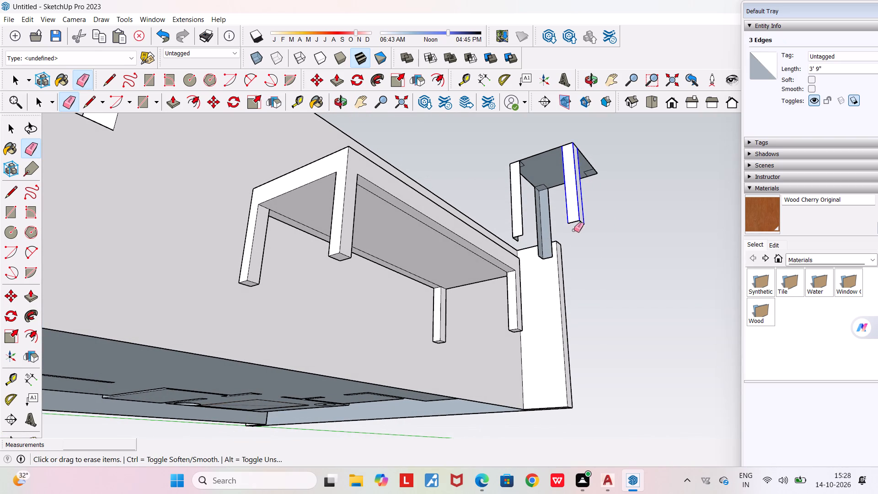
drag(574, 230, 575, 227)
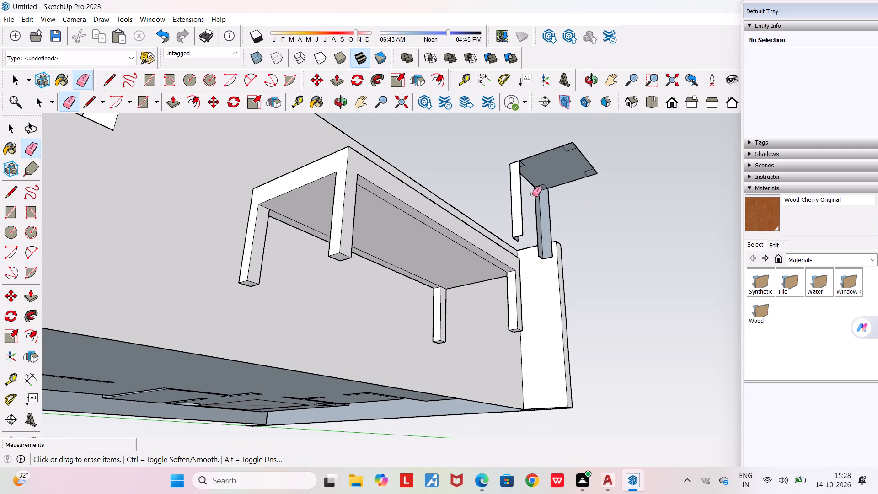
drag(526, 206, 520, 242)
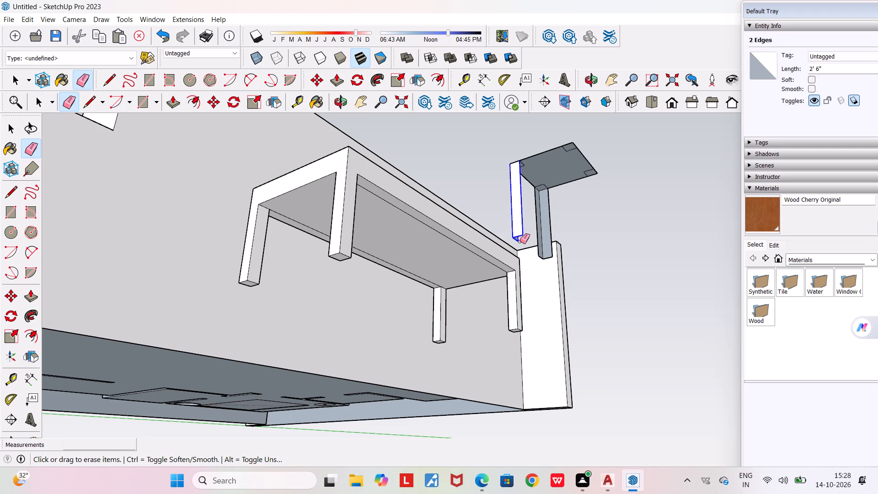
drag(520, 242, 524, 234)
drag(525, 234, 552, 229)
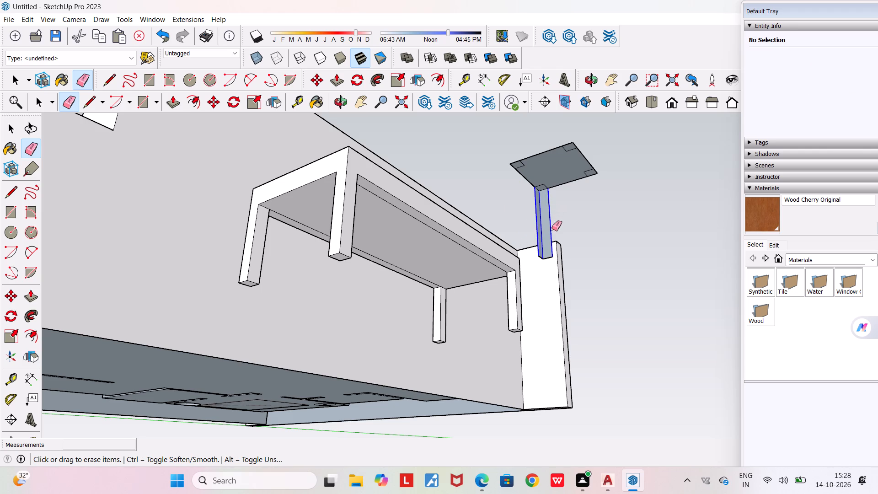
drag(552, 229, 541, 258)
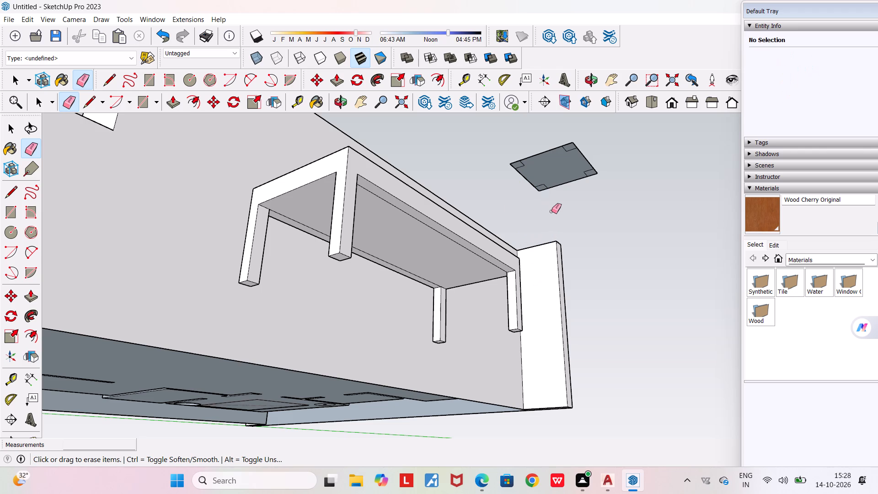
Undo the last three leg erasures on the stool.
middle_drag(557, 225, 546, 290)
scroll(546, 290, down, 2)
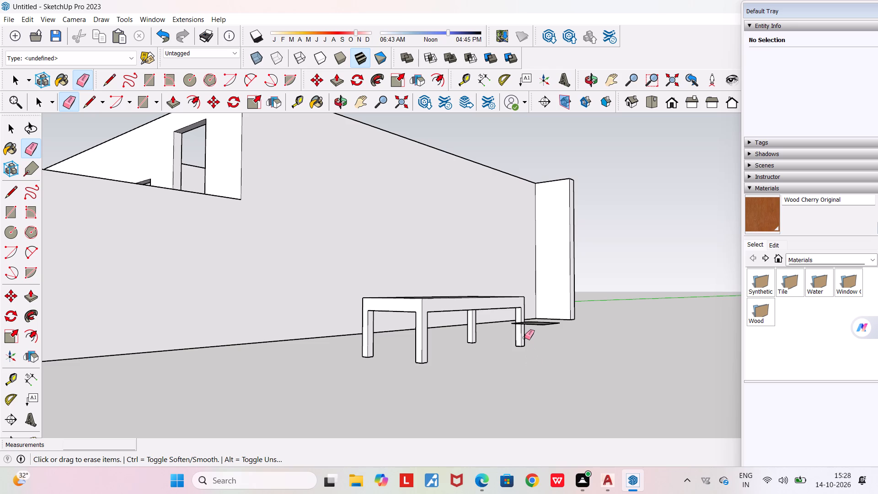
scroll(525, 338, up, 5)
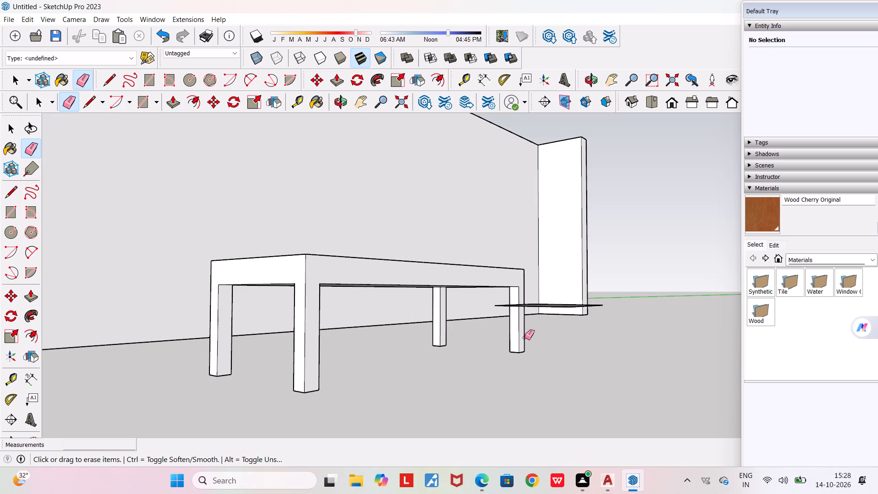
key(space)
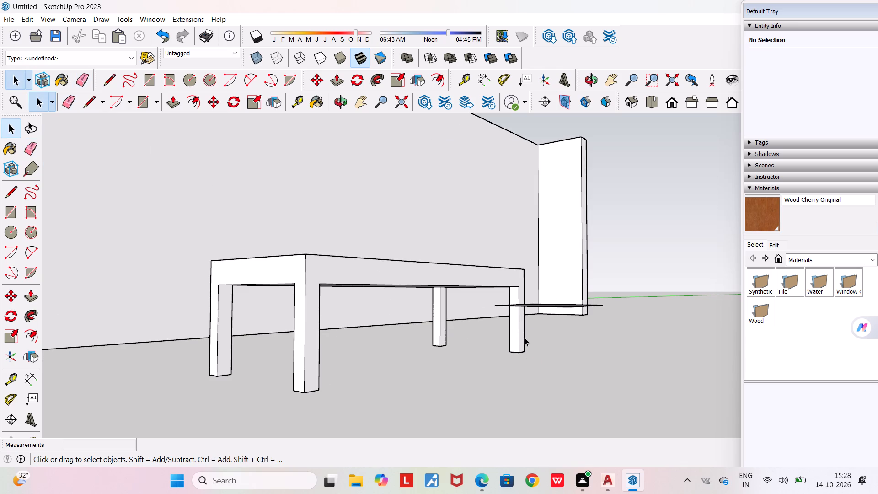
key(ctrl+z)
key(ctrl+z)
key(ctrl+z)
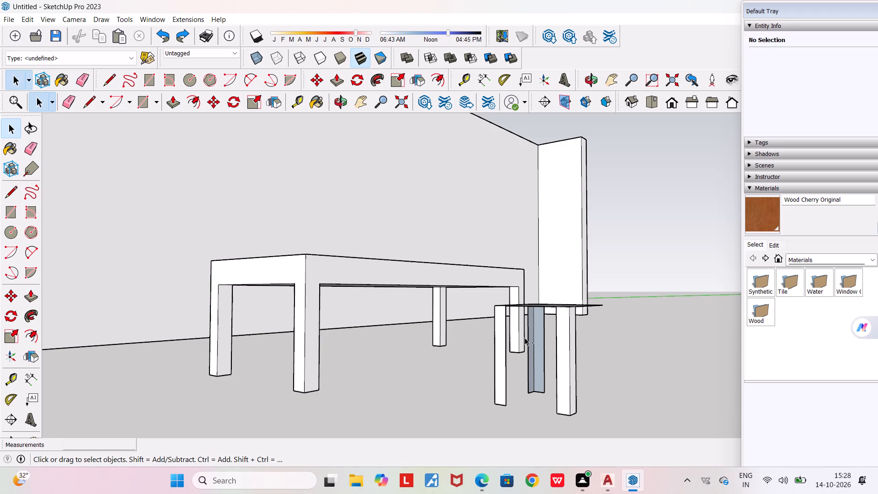
Undo the remaining erasures of the stool's last missing leg.
key(ctrl+z)
key(ctrl+z)
key(ctrl+z)
Push/Pull one corner square on the underside of the stool's top down 1' 3" to the bottom of its leg.
scroll(525, 338, up, 1)
middle_drag(526, 327, 525, 307)
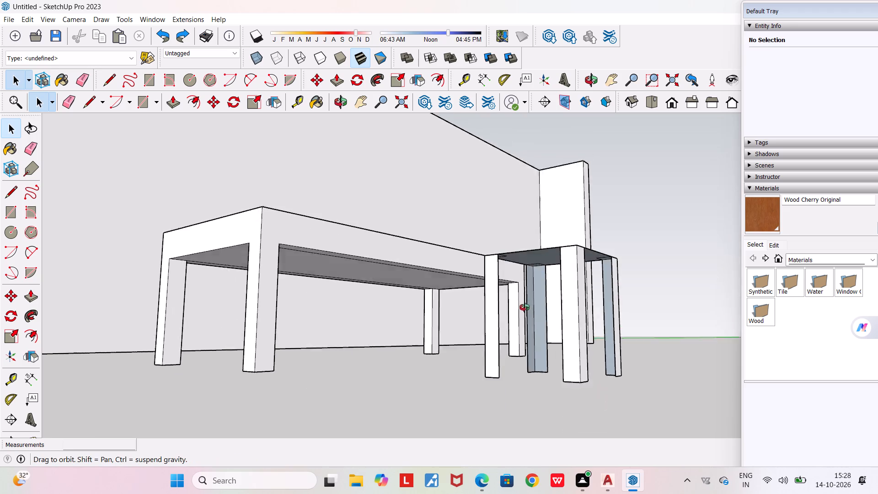
middle_drag(525, 307, 503, 270)
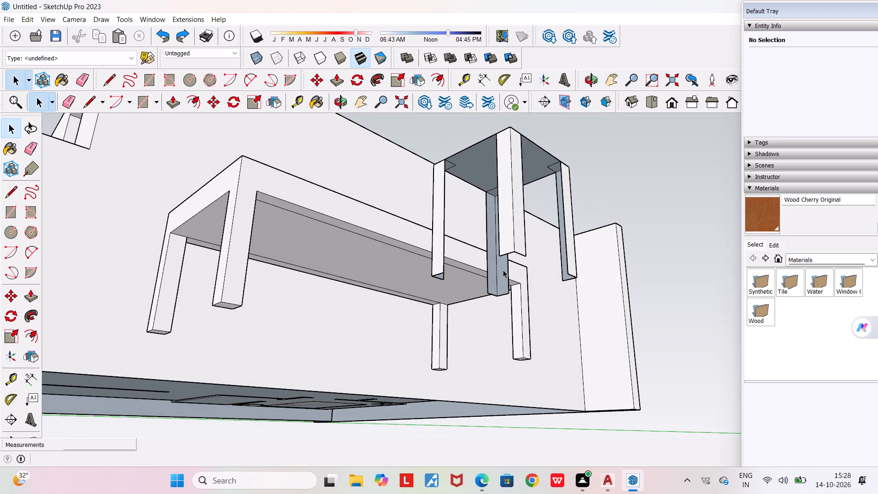
click(176, 105)
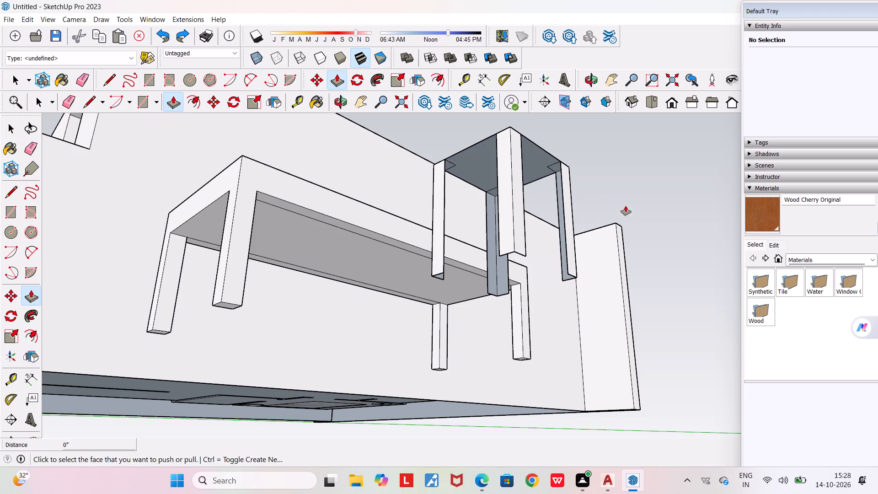
scroll(565, 177, up, 10)
click(550, 152)
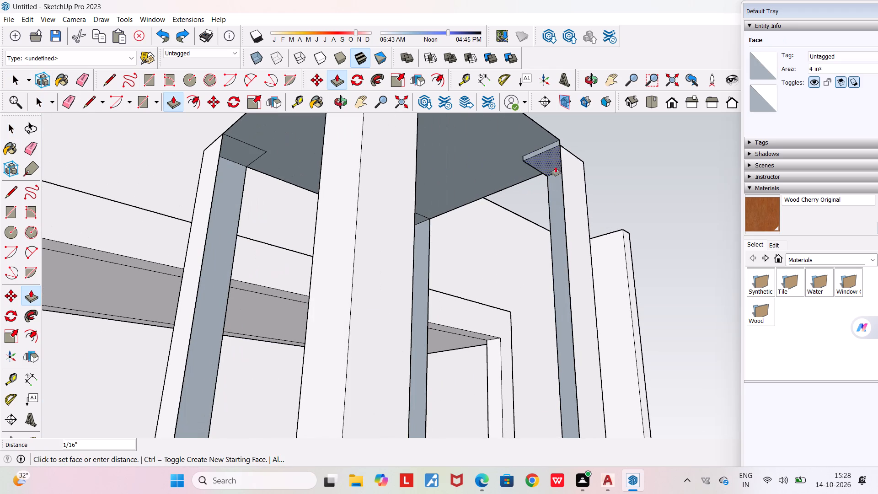
middle_drag(560, 381, 545, 275)
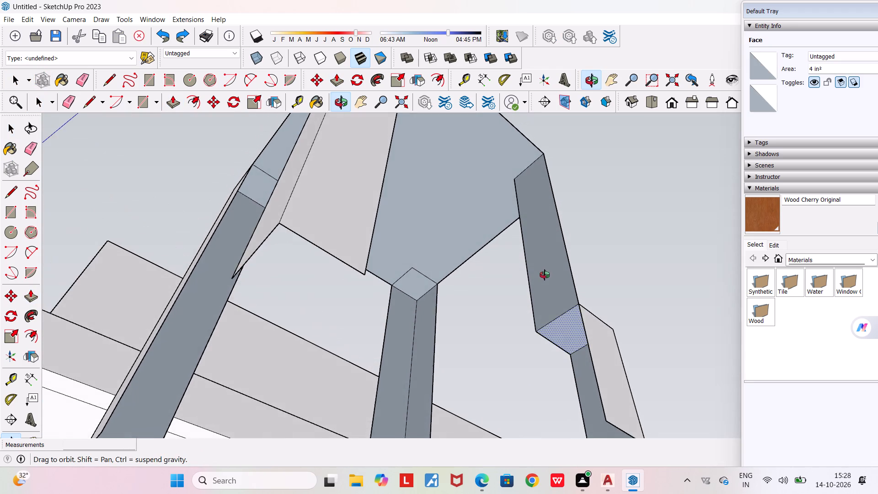
middle_drag(545, 275, 544, 275)
scroll(544, 275, down, 2)
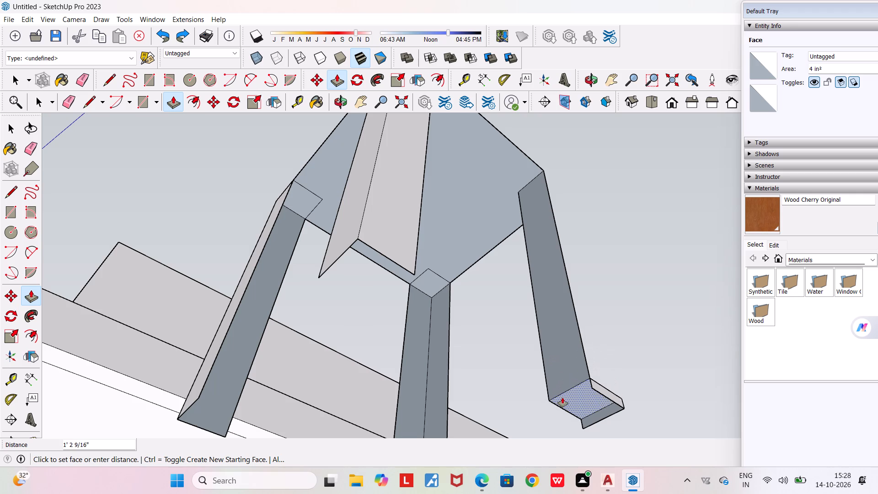
click(561, 408)
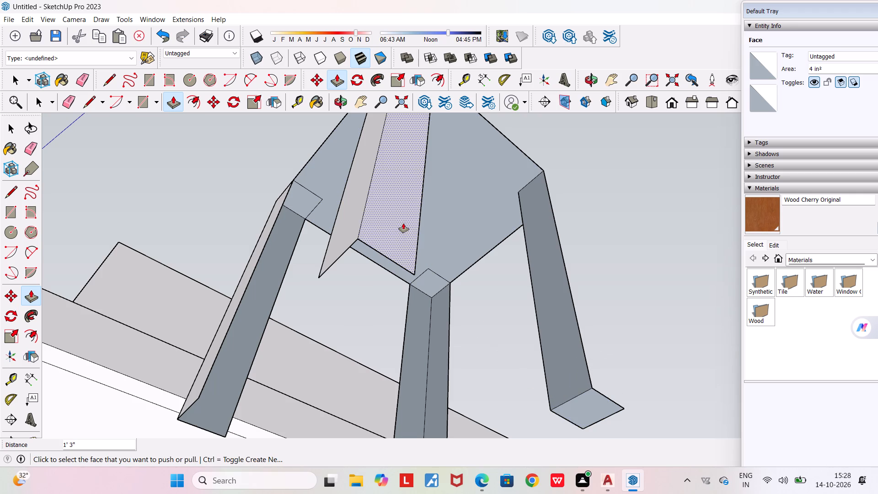
Push/Pull the next two corner squares of the stool's top down 1' 3" to the bottoms of their legs.
click(424, 275)
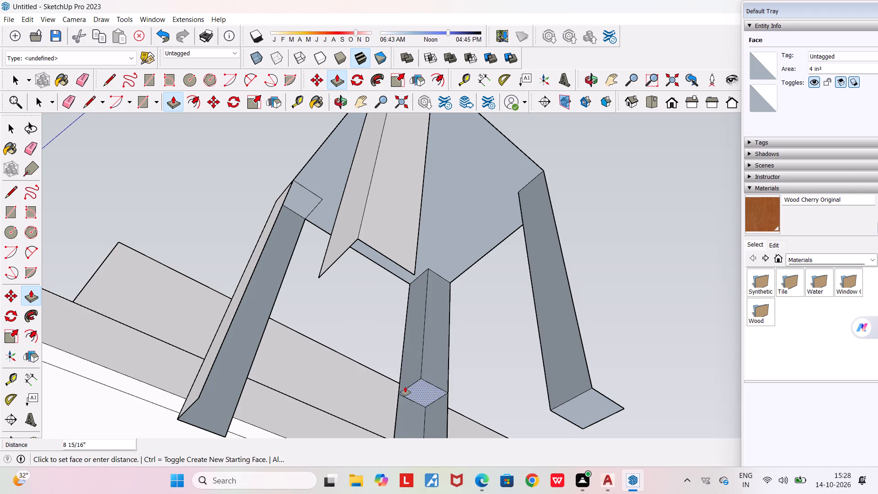
middle_drag(405, 387, 401, 339)
scroll(401, 339, down, 9)
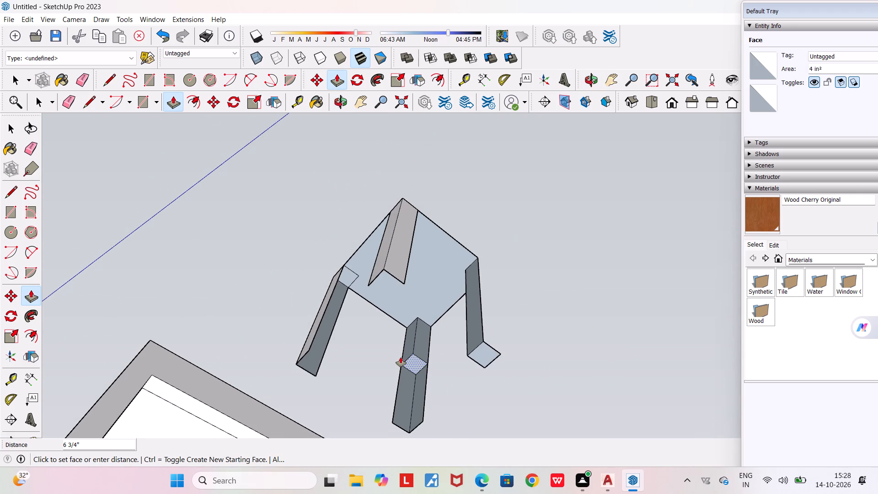
scroll(401, 357, down, 1)
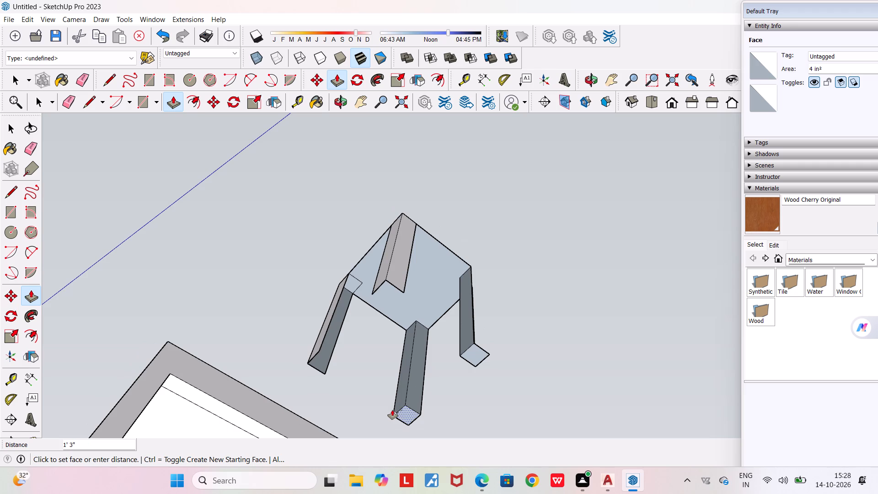
click(382, 418)
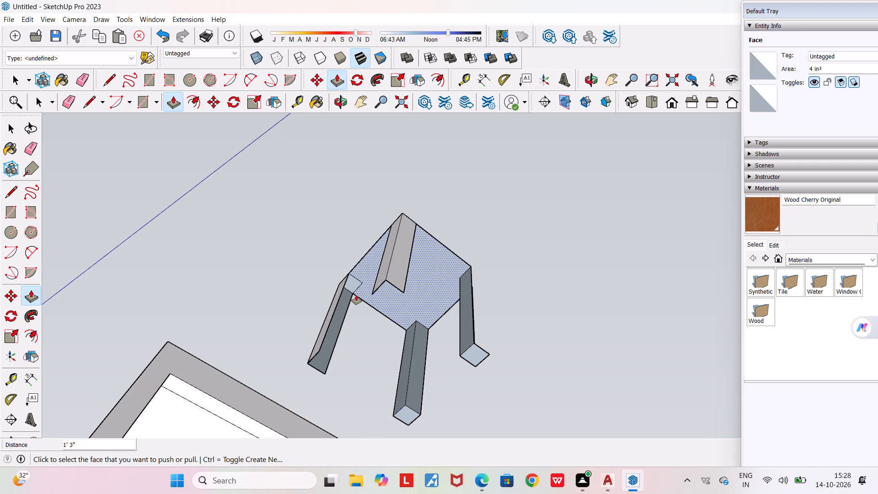
click(351, 281)
click(318, 354)
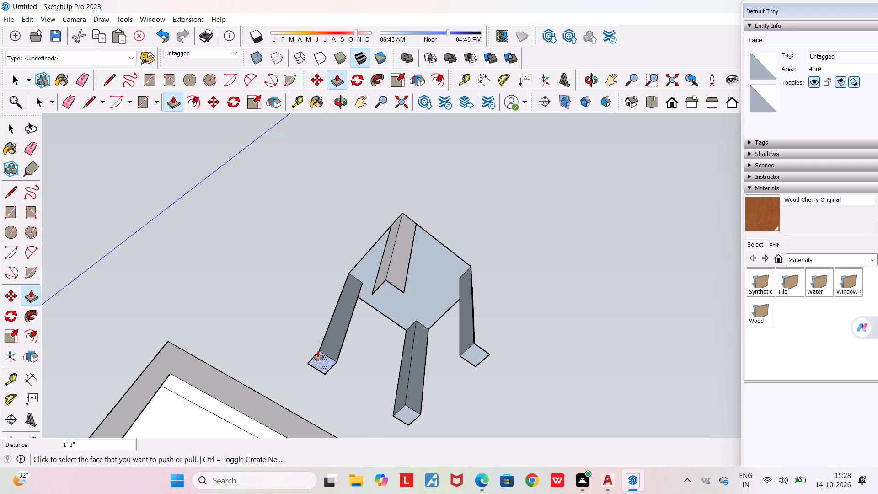
Push/Pull the fourth corner square of the stool's top down 1' 3" to the bottom of its leg.
middle_drag(410, 306, 91, 318)
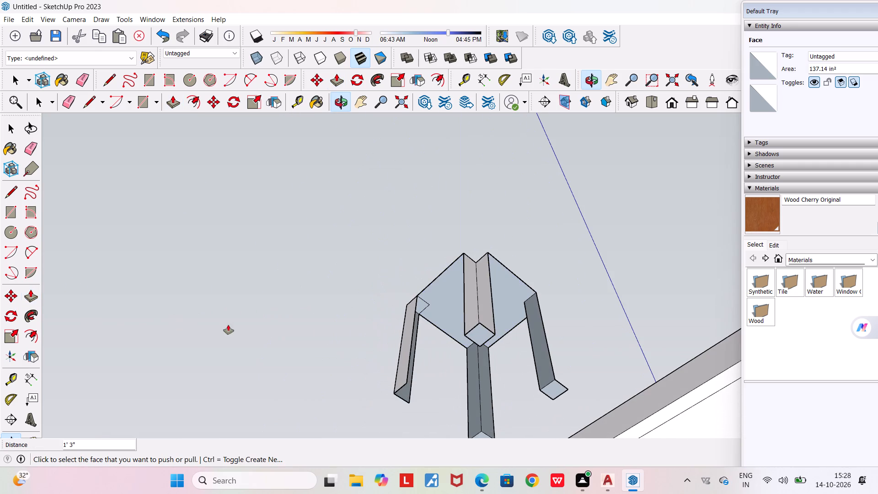
middle_drag(409, 338, 294, 339)
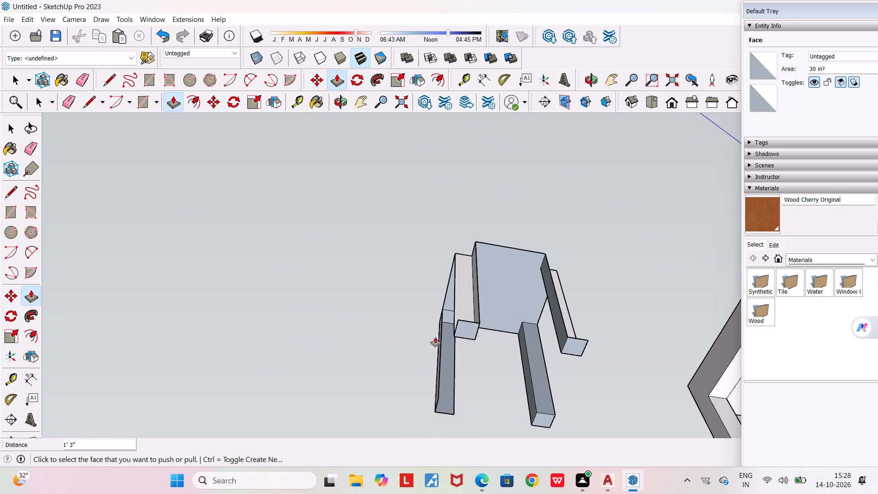
scroll(452, 319, up, 3)
click(446, 315)
middle_drag(426, 416, 422, 388)
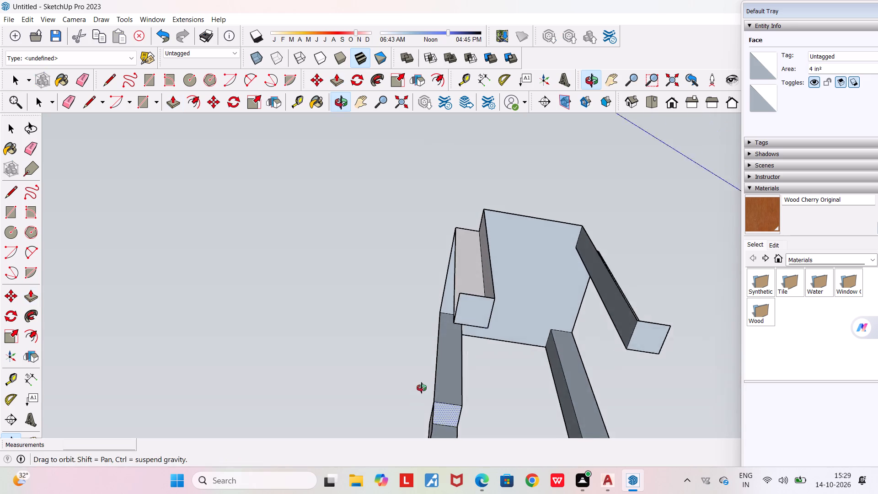
middle_drag(422, 388, 422, 361)
scroll(422, 361, down, 5)
click(413, 408)
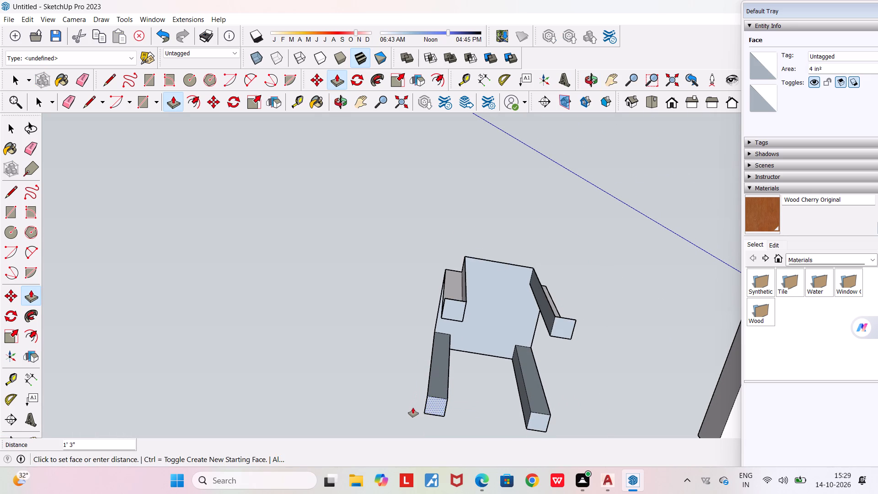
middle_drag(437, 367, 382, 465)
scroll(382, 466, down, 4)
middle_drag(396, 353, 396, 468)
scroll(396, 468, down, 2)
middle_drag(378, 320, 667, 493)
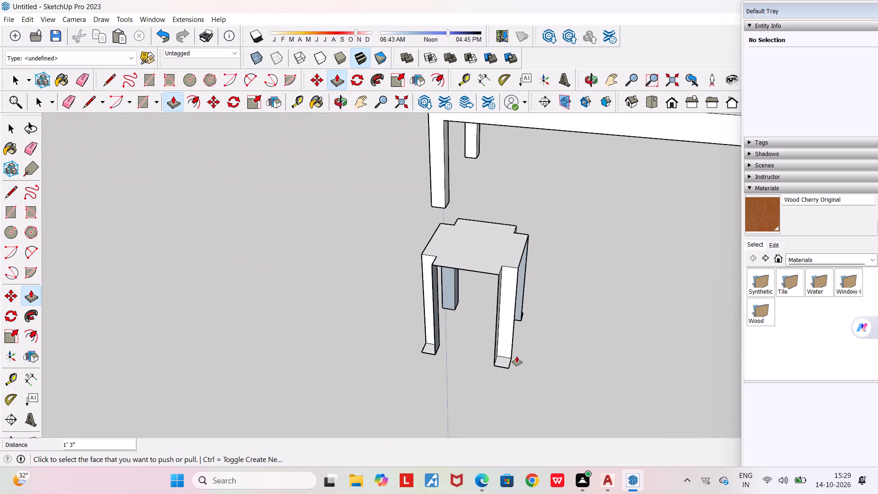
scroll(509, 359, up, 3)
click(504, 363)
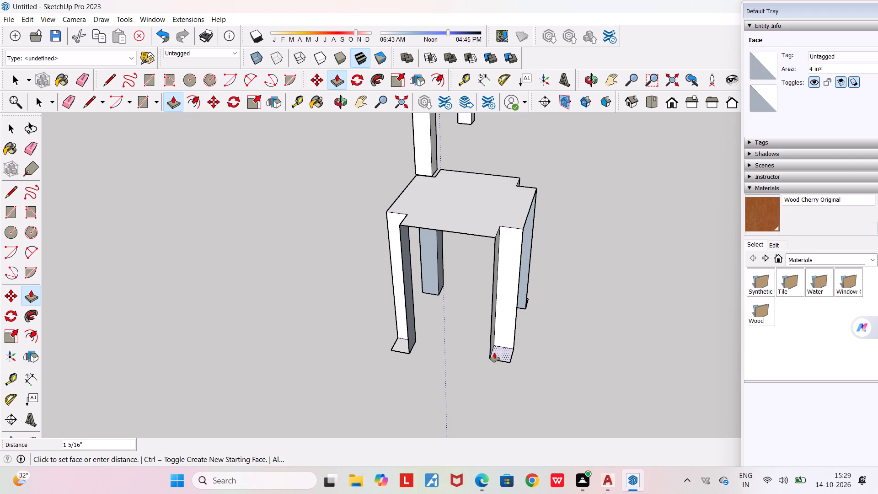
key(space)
Examine the stool's notched top corners and open leg sides from above and from low angles.
scroll(486, 386, up, 1)
middle_drag(484, 385, 415, 350)
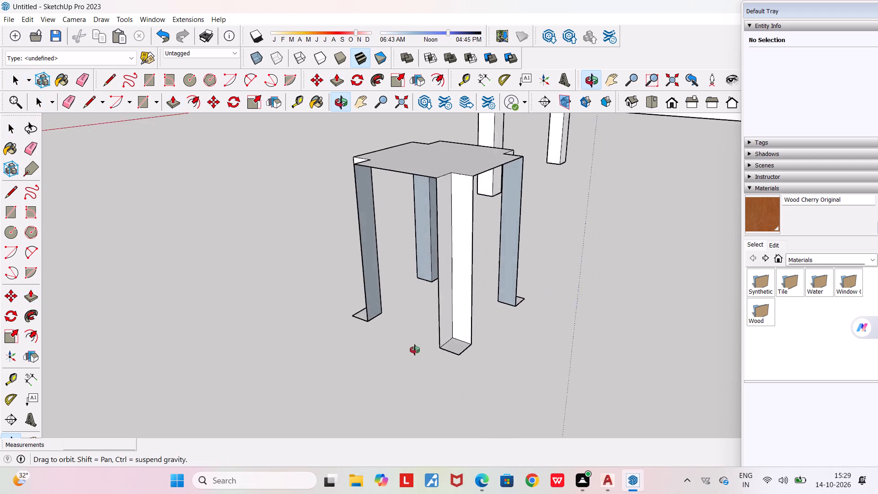
middle_drag(415, 350, 172, 419)
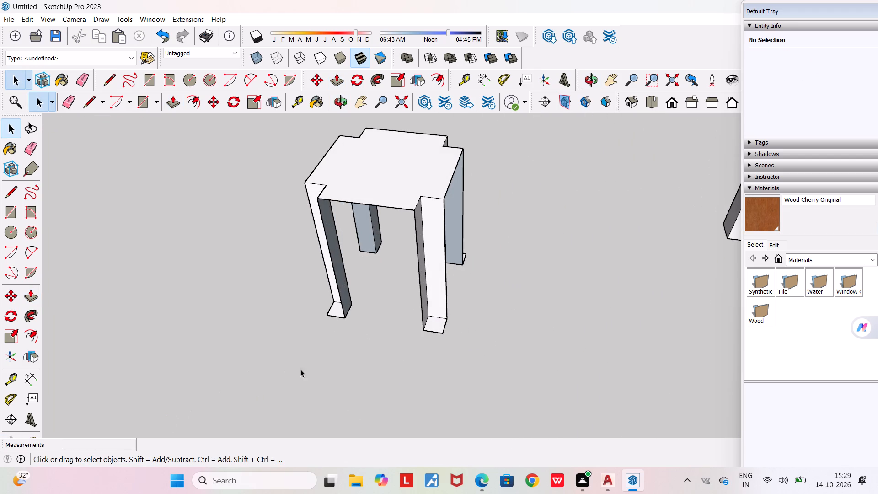
middle_drag(294, 347, 451, 213)
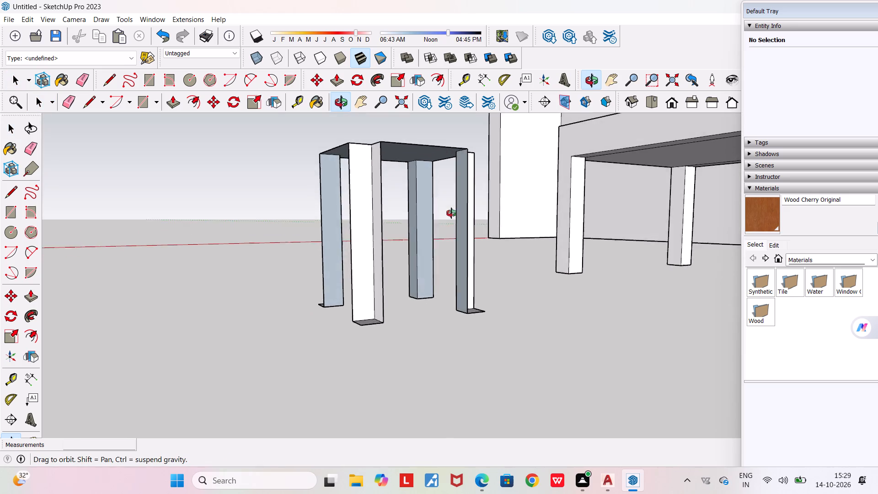
middle_drag(451, 213, 446, 394)
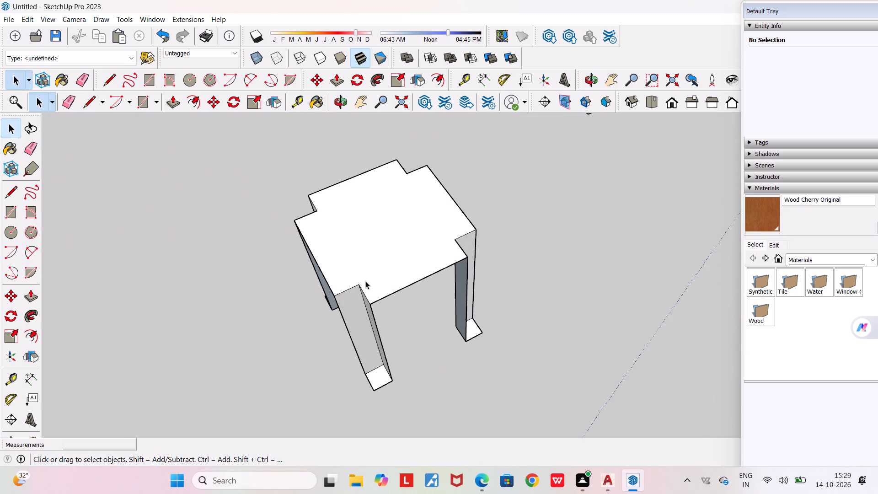
scroll(365, 281, up, 3)
scroll(365, 281, down, 3)
middle_drag(337, 303, 274, 304)
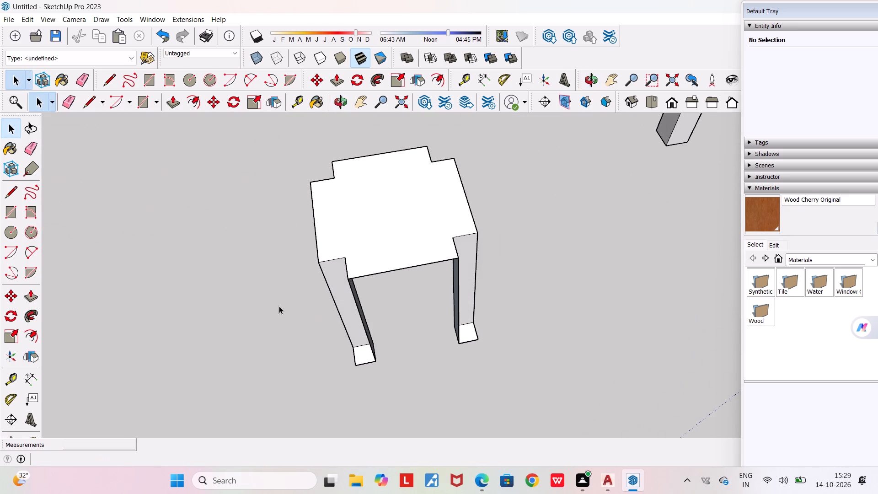
Close one notched corner of the stool with 2" lines completing the top square and a vertical line down to its foot.
click(91, 104)
scroll(464, 252, up, 5)
click(454, 264)
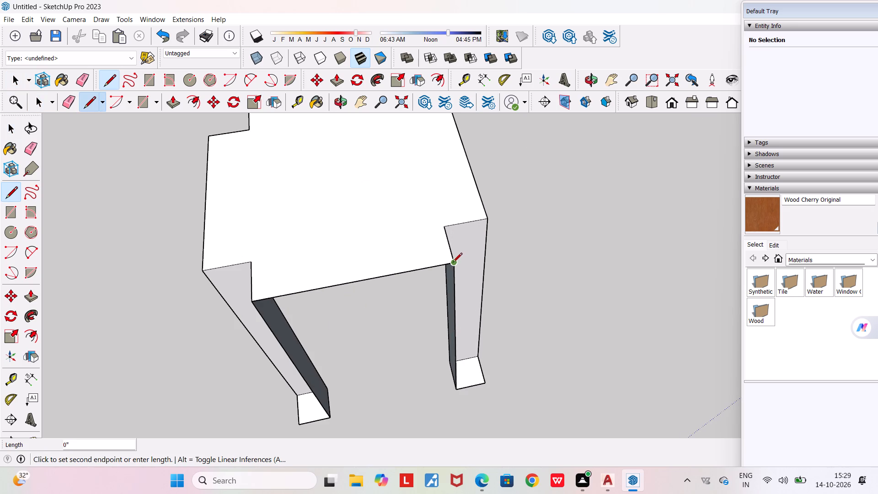
click(499, 254)
click(489, 215)
middle_drag(489, 289, 424, 250)
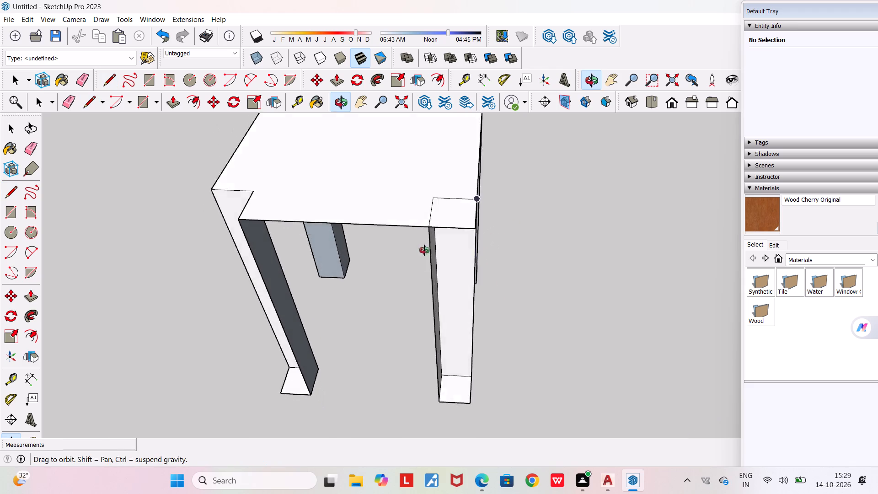
middle_drag(424, 250, 409, 238)
click(466, 220)
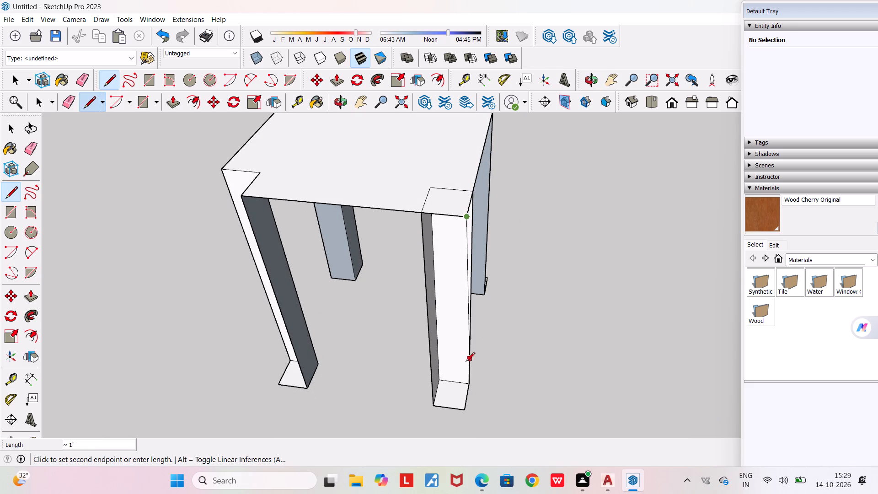
click(463, 413)
Close the adjacent notched corner with 2" lines completing the top square and a vertical line to the leg's bottom corner.
middle_drag(470, 328, 289, 344)
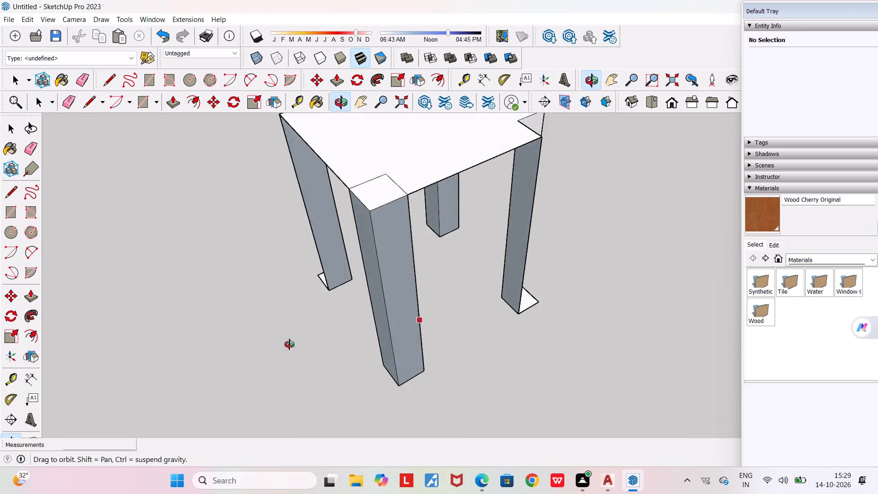
middle_drag(289, 344, 25, 317)
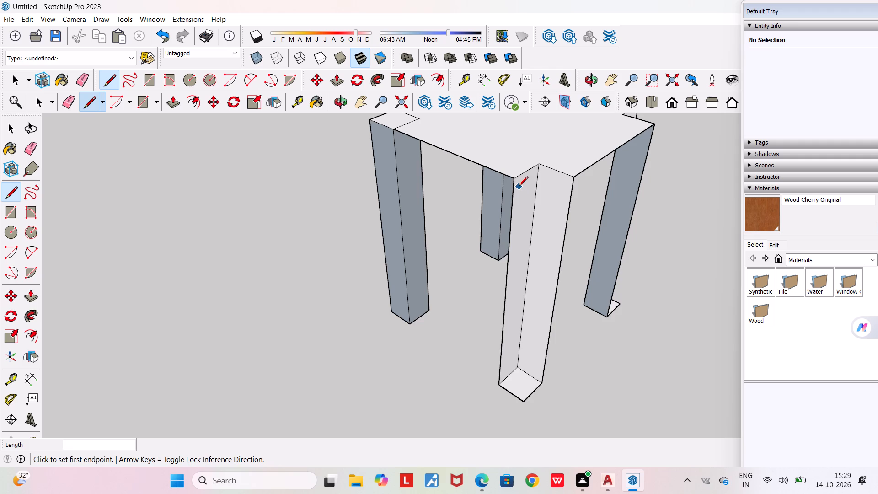
click(512, 181)
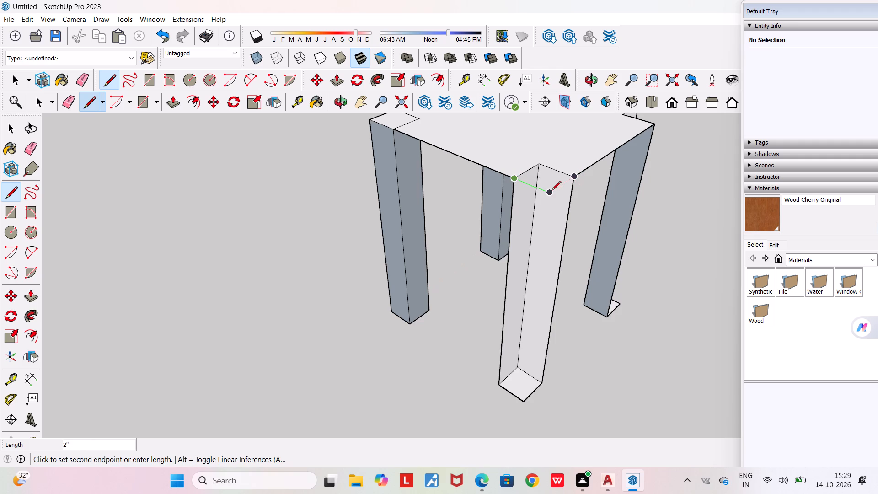
click(550, 192)
click(570, 178)
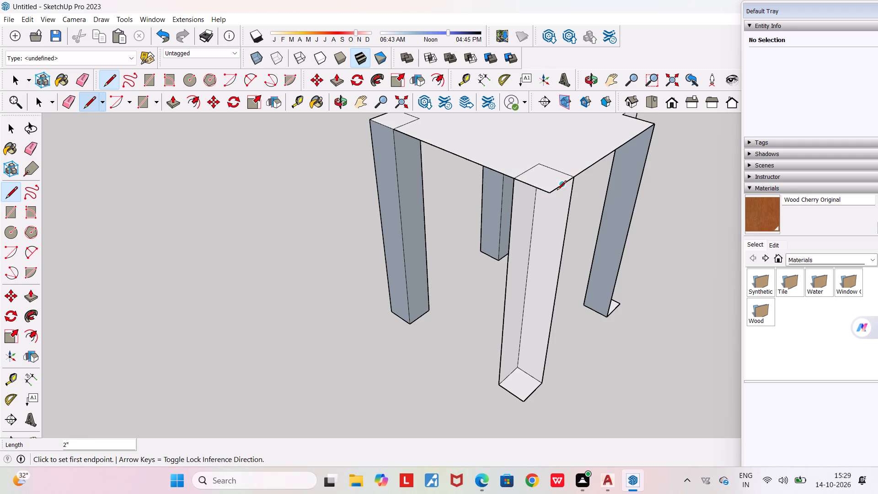
click(548, 196)
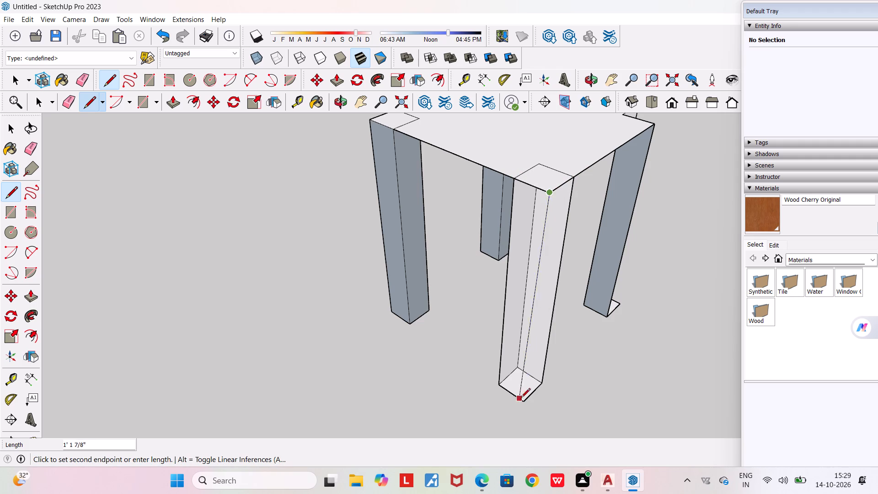
click(521, 404)
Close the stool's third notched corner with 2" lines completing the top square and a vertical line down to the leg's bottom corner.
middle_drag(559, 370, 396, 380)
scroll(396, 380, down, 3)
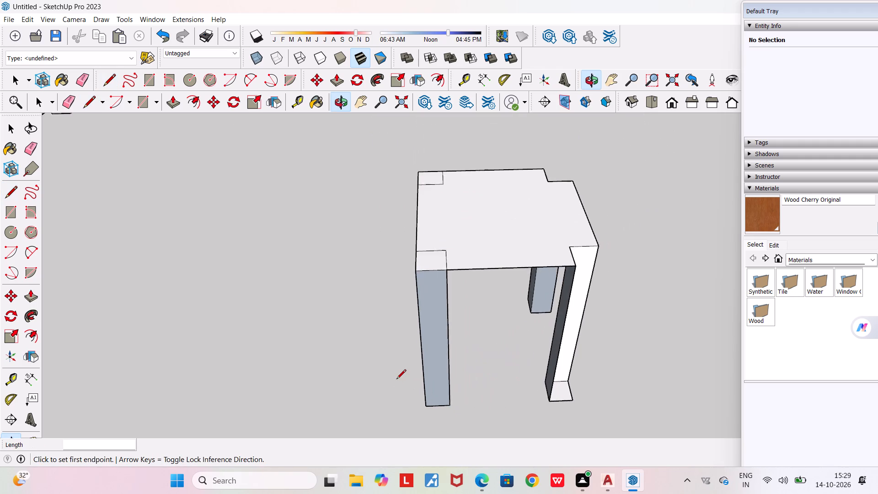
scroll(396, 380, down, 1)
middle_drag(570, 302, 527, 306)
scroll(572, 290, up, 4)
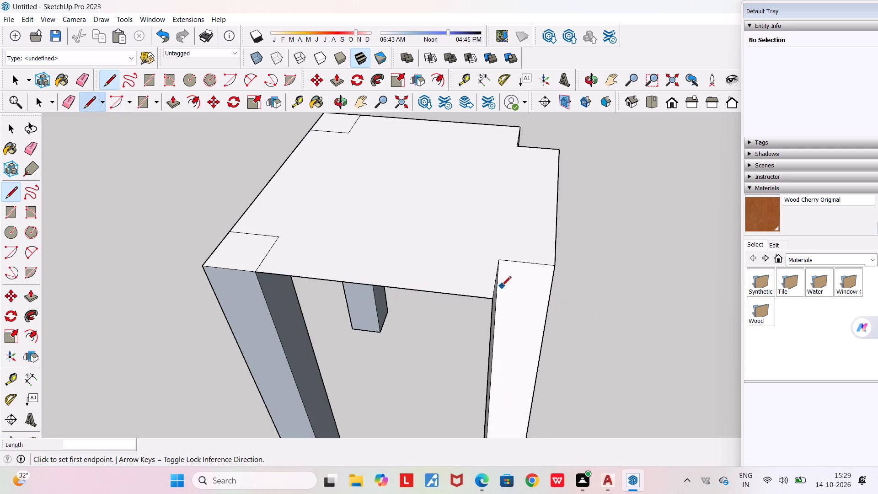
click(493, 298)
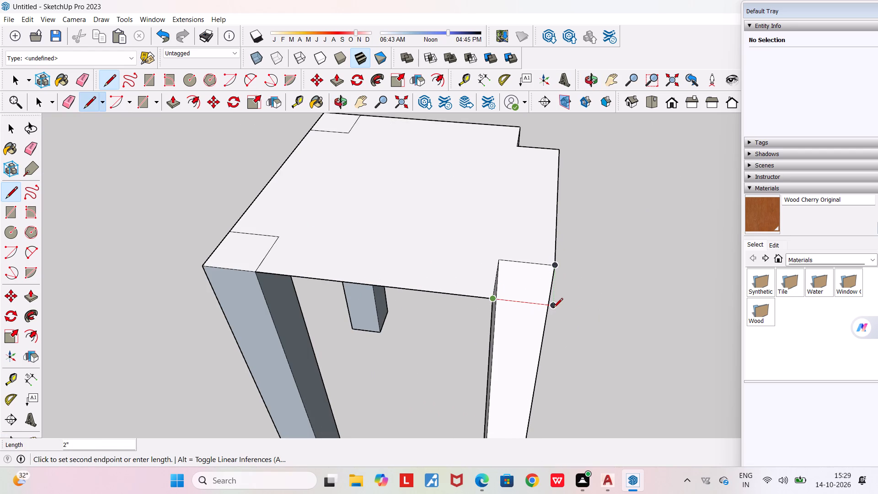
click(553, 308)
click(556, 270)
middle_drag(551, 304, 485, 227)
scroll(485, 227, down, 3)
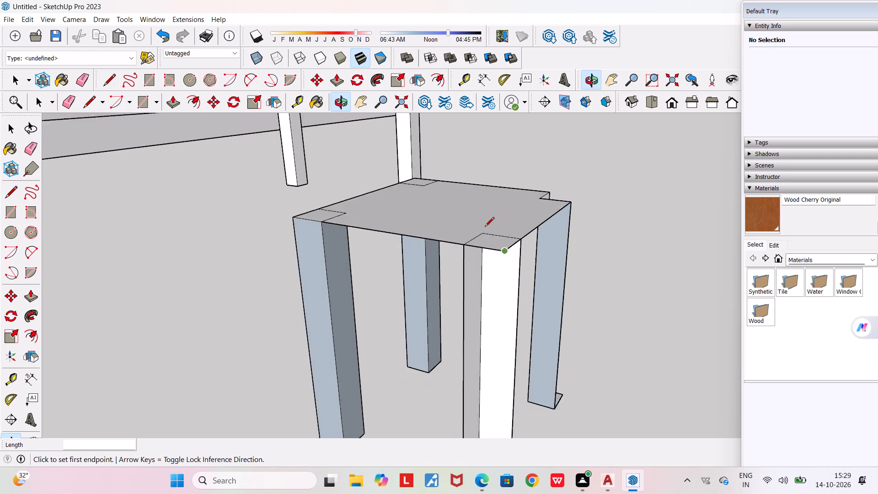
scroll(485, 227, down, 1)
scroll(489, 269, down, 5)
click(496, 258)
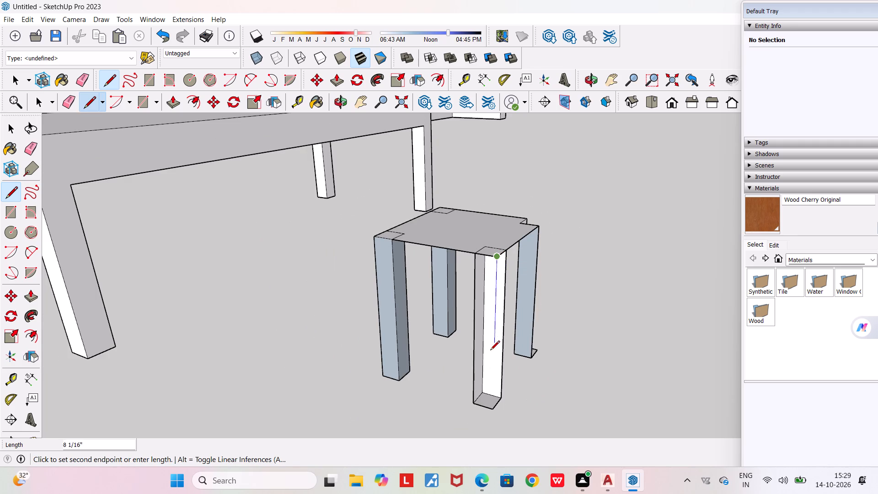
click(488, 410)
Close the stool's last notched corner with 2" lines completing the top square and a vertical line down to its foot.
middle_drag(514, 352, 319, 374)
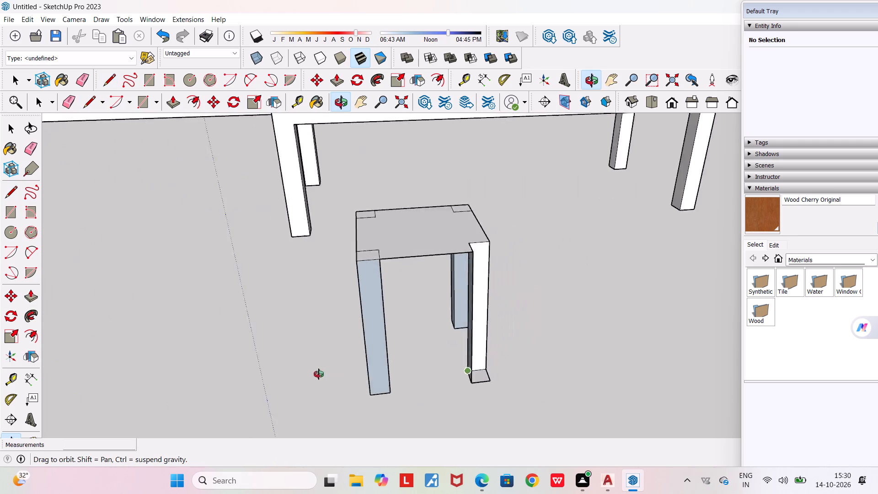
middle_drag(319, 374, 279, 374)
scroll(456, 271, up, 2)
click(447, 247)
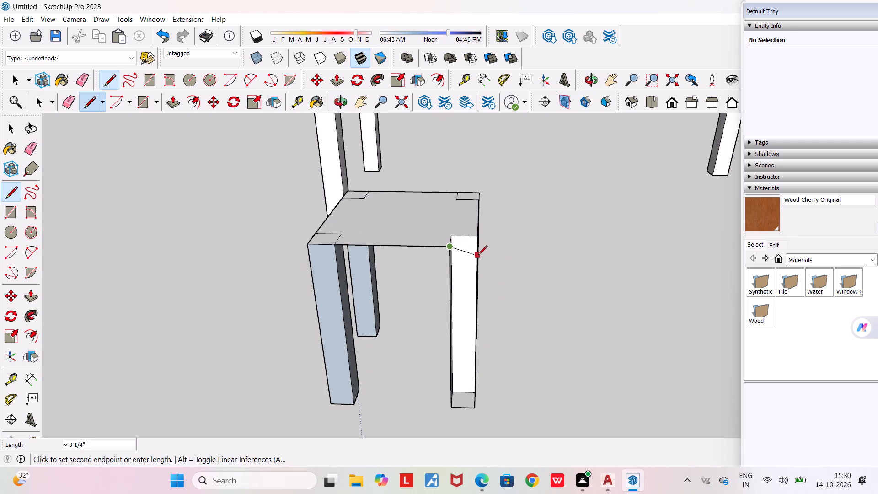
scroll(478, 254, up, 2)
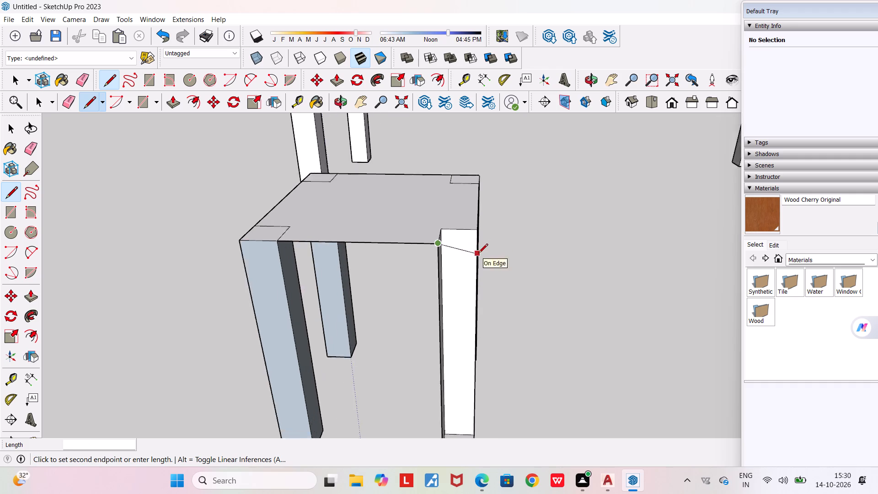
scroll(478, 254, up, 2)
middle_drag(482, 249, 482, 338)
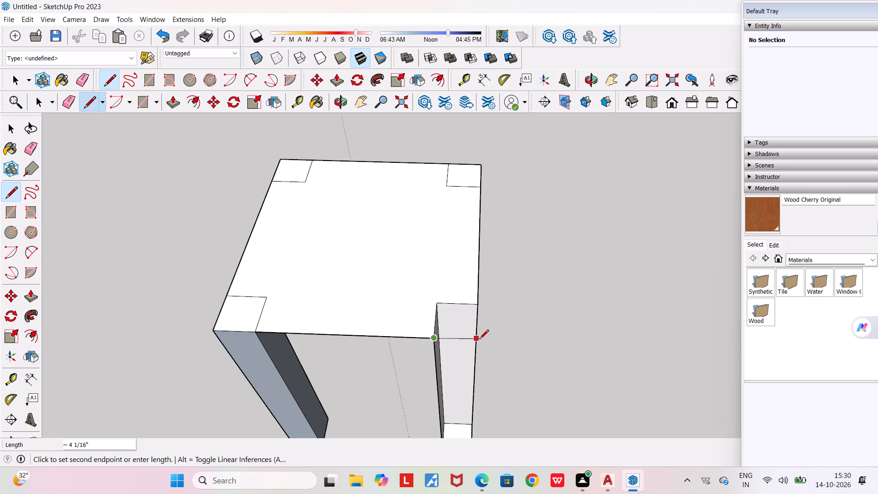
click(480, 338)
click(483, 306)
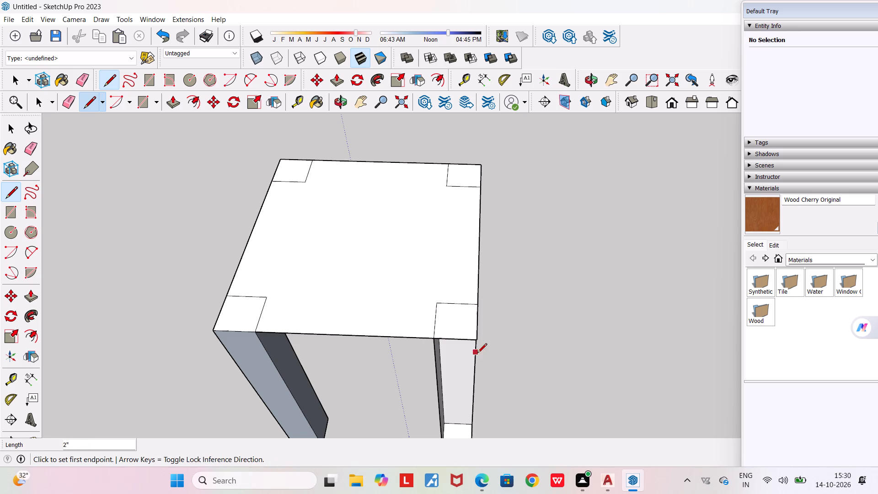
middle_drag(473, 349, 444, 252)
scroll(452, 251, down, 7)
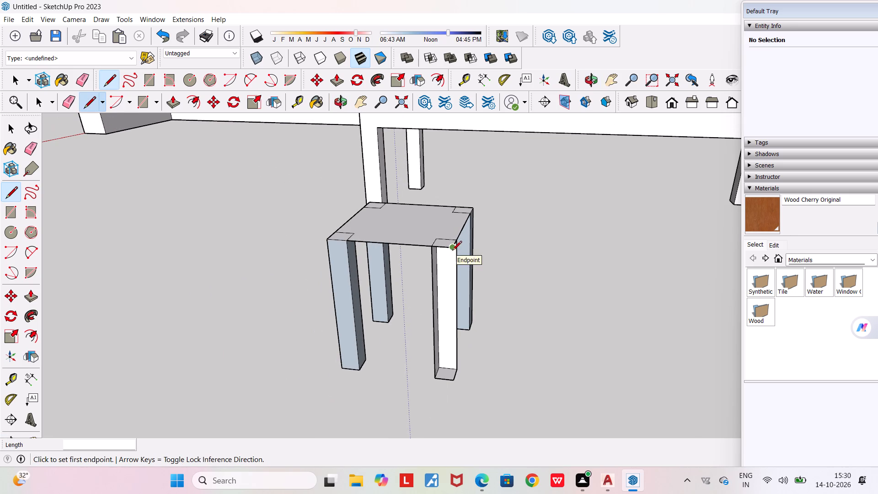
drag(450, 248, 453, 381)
Examine the closed stool legs and the top face with its corner squares from several angles beside the table.
scroll(452, 360, down, 4)
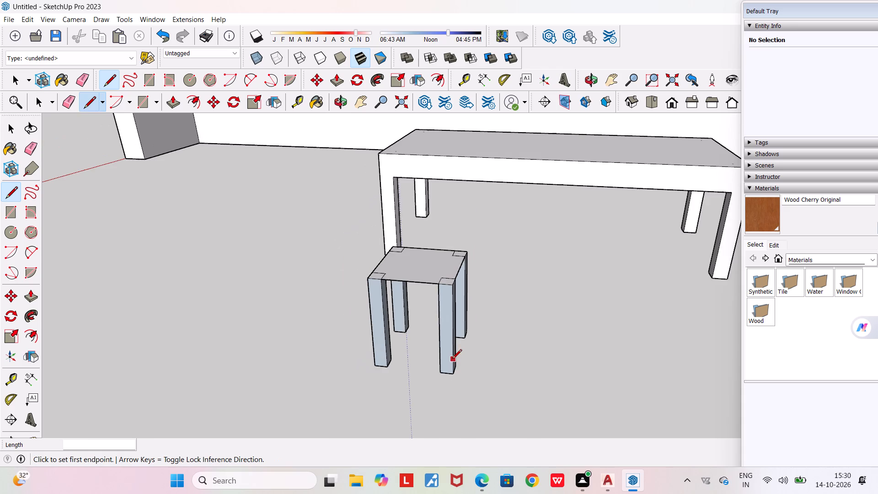
middle_drag(470, 328, 209, 338)
scroll(453, 289, up, 2)
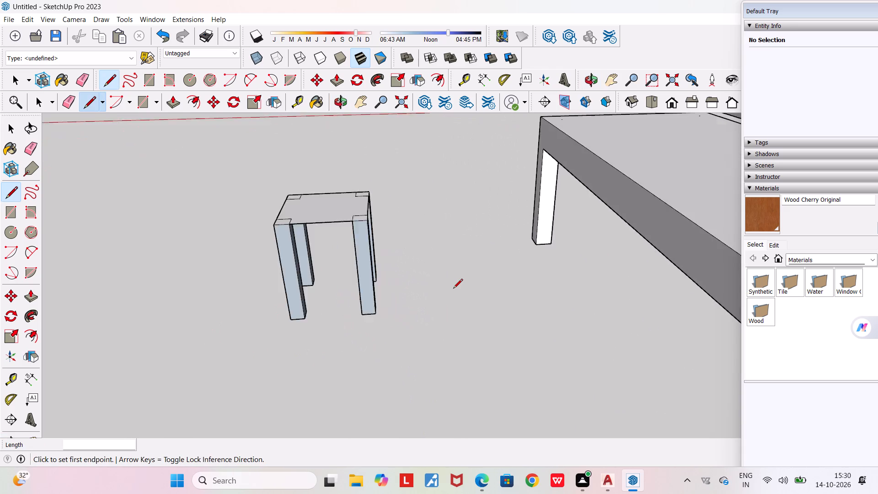
scroll(453, 289, up, 2)
key(space)
middle_drag(455, 292, 500, 338)
scroll(500, 338, down, 3)
scroll(387, 284, up, 4)
middle_drag(389, 282, 591, 209)
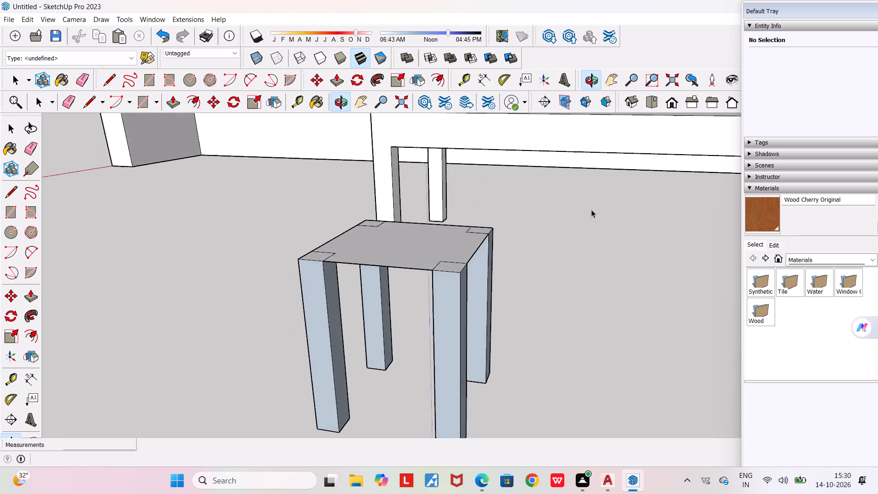
scroll(591, 209, down, 4)
middle_drag(568, 307, 544, 354)
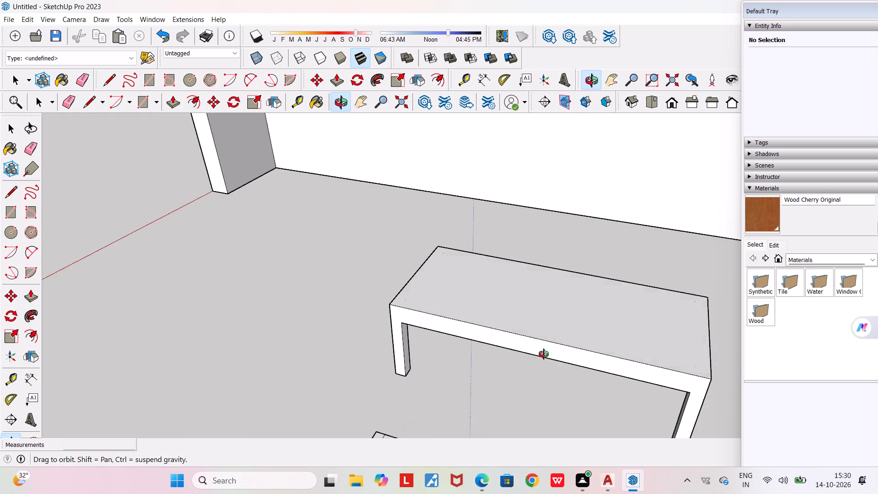
middle_drag(544, 354, 528, 321)
scroll(320, 304, up, 3)
middle_drag(309, 304, 307, 306)
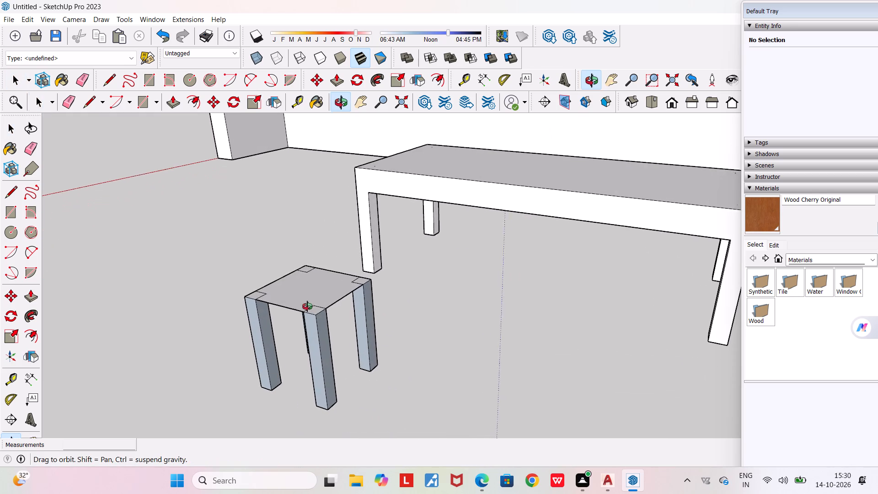
middle_drag(307, 306, 149, 406)
scroll(265, 252, up, 4)
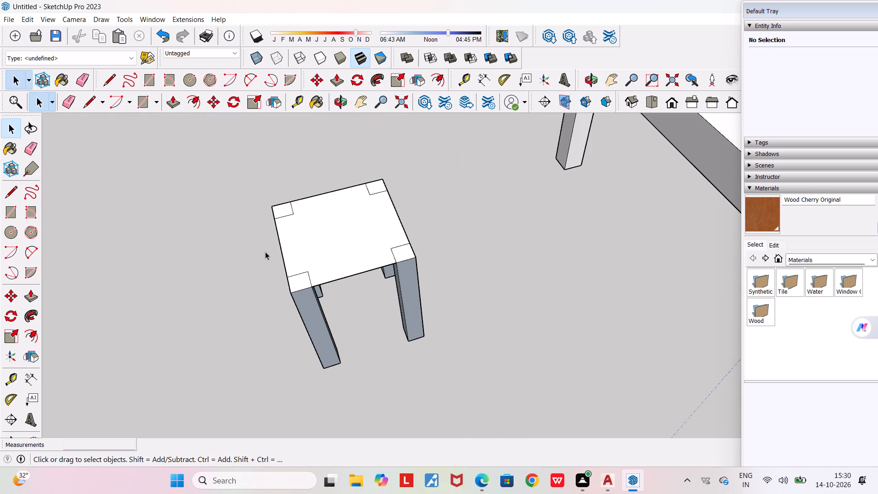
click(335, 279)
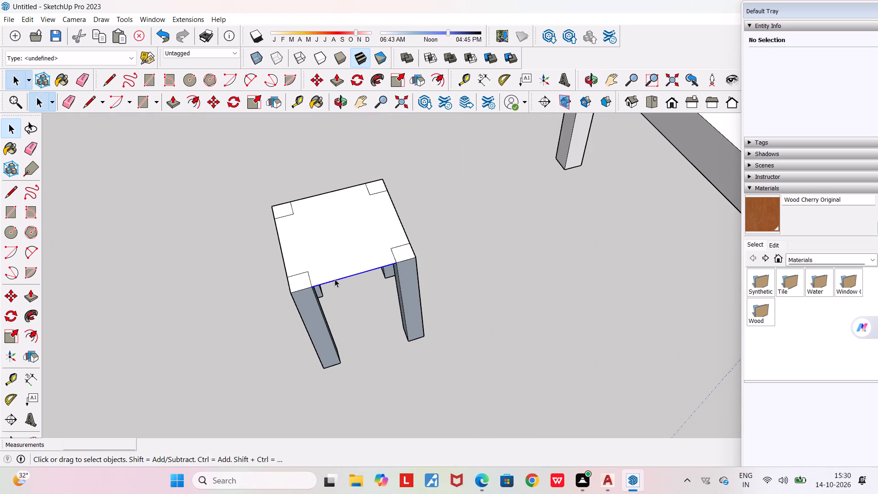
click(340, 233)
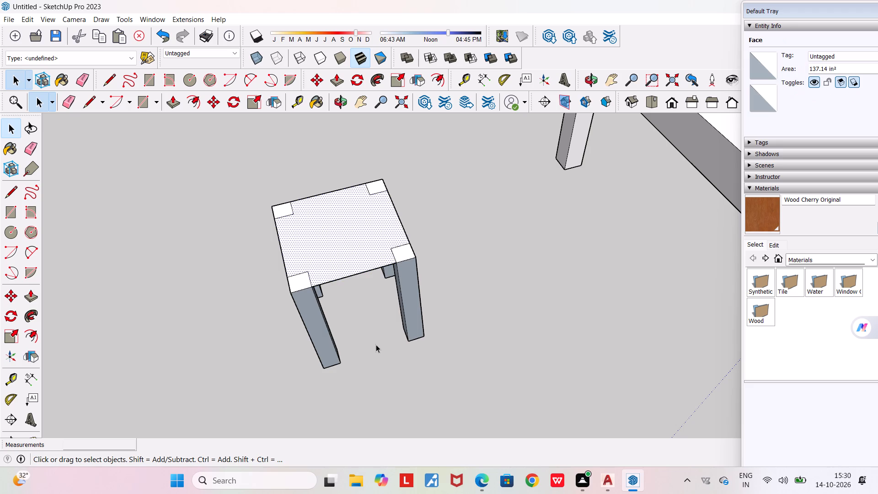
click(376, 345)
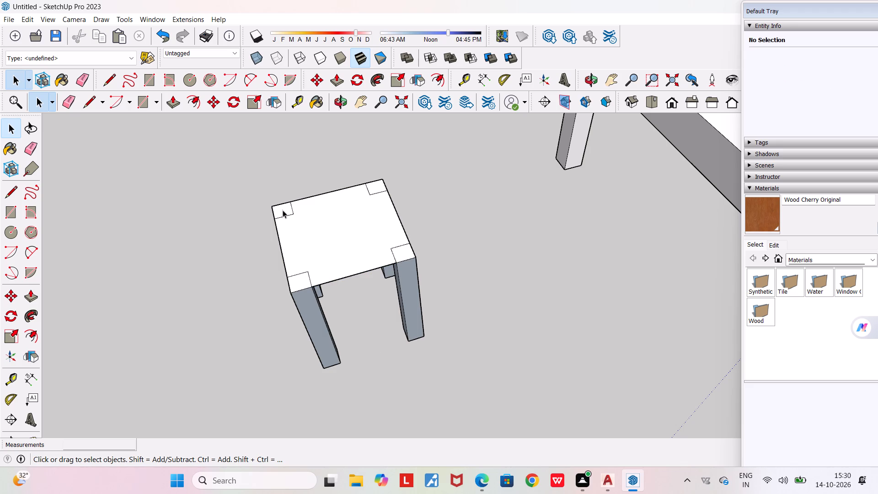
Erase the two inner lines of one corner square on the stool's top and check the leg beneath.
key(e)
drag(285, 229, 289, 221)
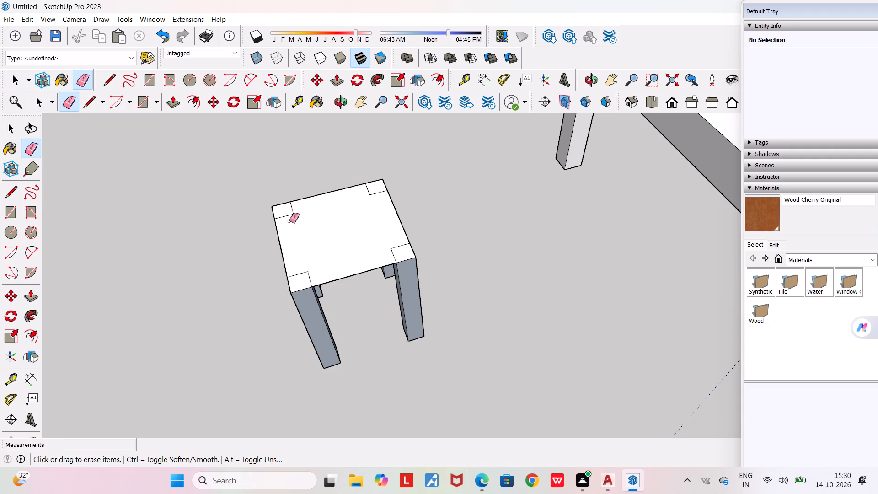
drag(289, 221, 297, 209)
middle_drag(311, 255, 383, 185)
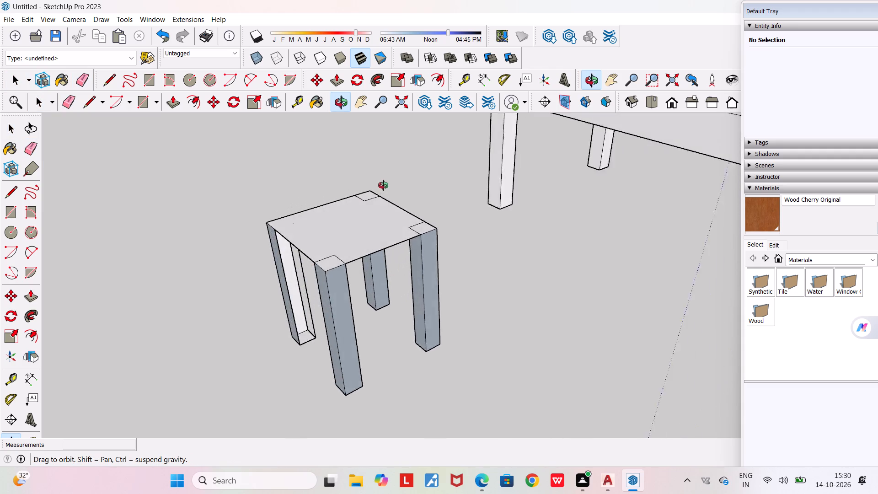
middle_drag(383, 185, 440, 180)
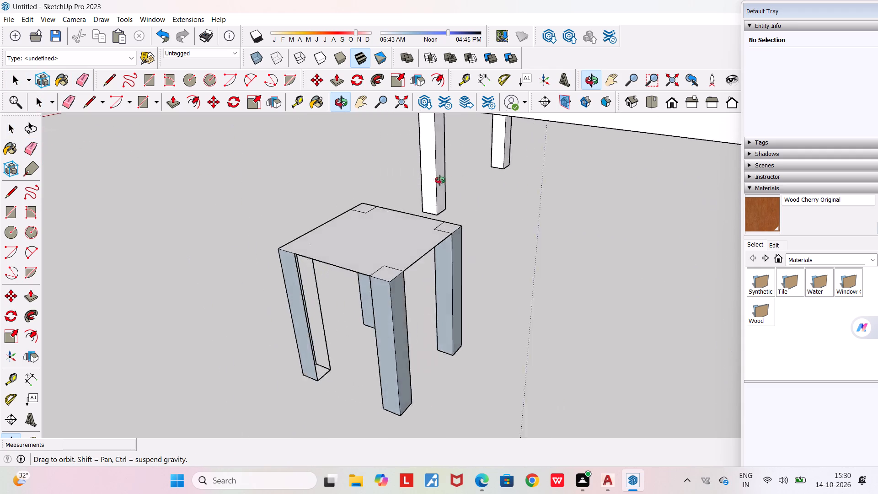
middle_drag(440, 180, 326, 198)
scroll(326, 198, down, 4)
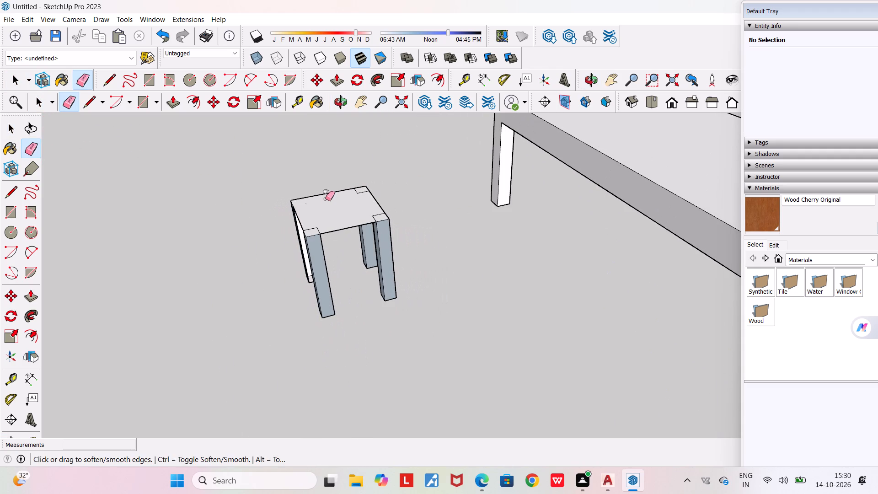
Undo the corner-line erasing, the corner-closing lines and the Push/Pulls of the stool's corner squares, back to the full top.
key(ctrl+z)
key(ctrl+z)
key(ctrl+z)
key(ctrl+z)
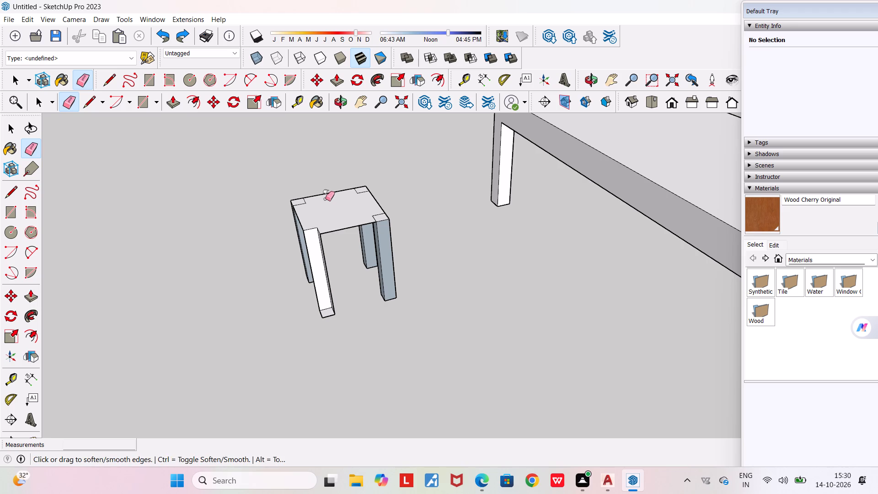
key(ctrl+z)
key(ctrl+z)
key(ctrl+z)
key(ctrl+z)
key(ctrl+z)
key(ctrl+z)
key(ctrl+z)
key(ctrl+z)
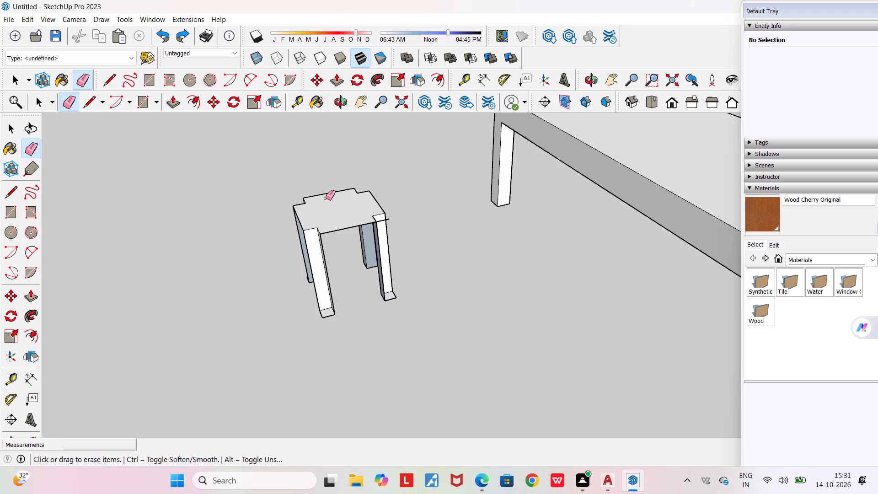
key(ctrl+z)
key(ctrl+z)
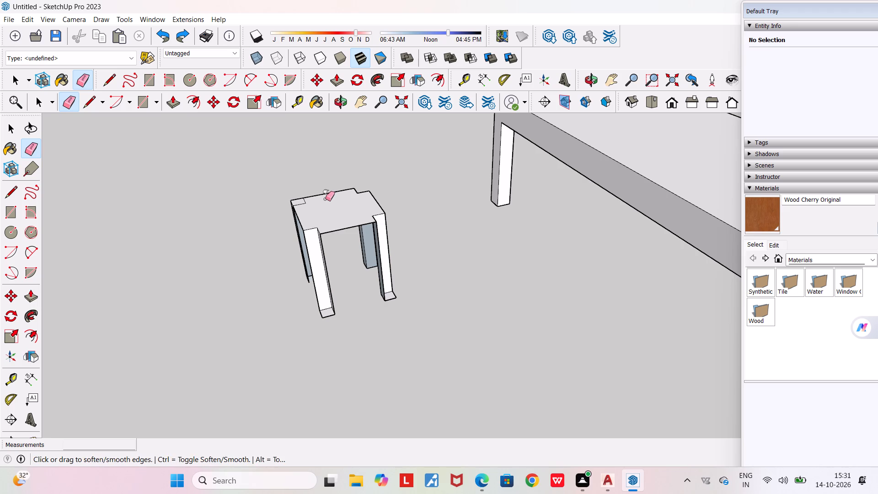
key(ctrl+z)
key(ctrl+z)
key(ctrl+z)
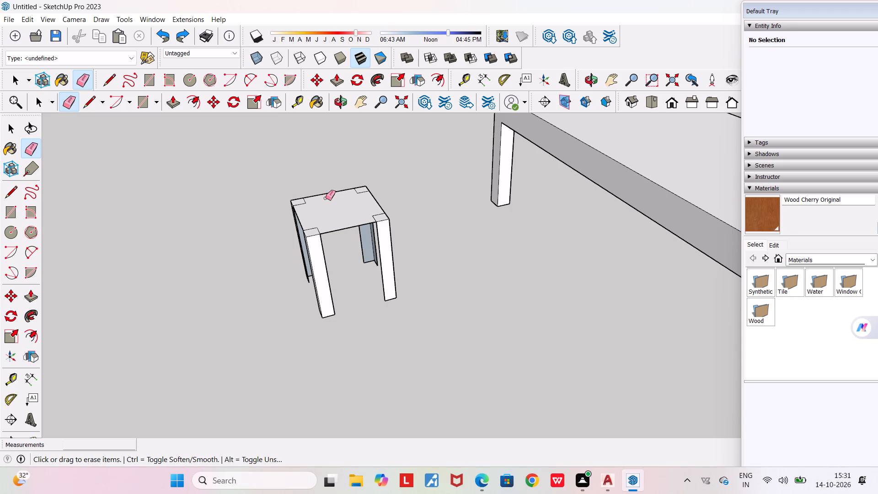
Examine the open inner sides and feet of the stool's legs from low angles around it.
middle_drag(341, 203, 571, 146)
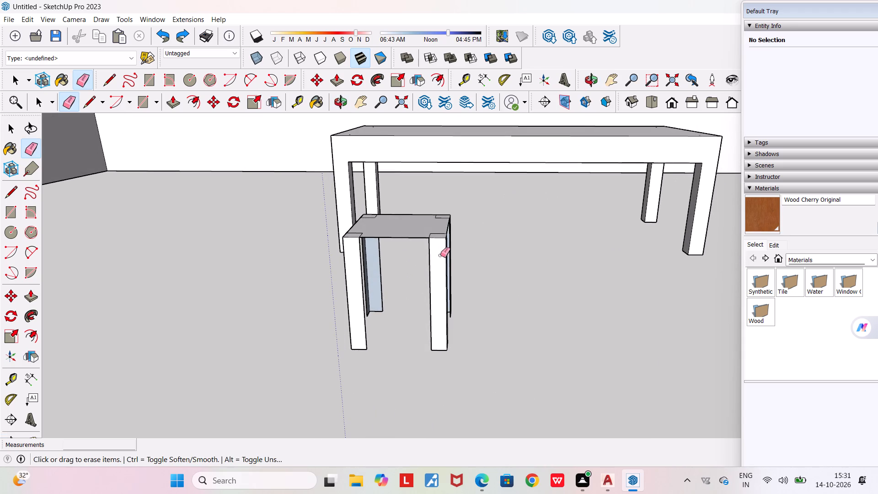
middle_drag(470, 238, 423, 255)
scroll(423, 254, down, 4)
middle_drag(224, 367, 285, 342)
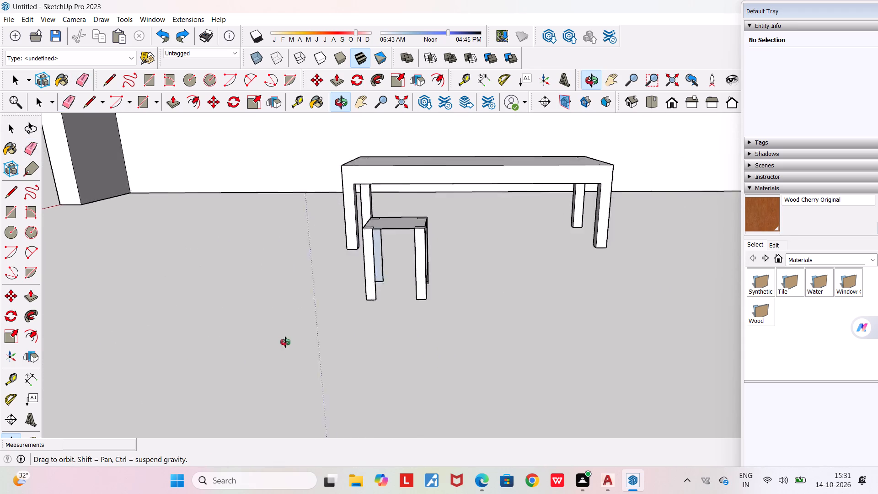
middle_drag(285, 342, 298, 343)
middle_drag(480, 309, 514, 295)
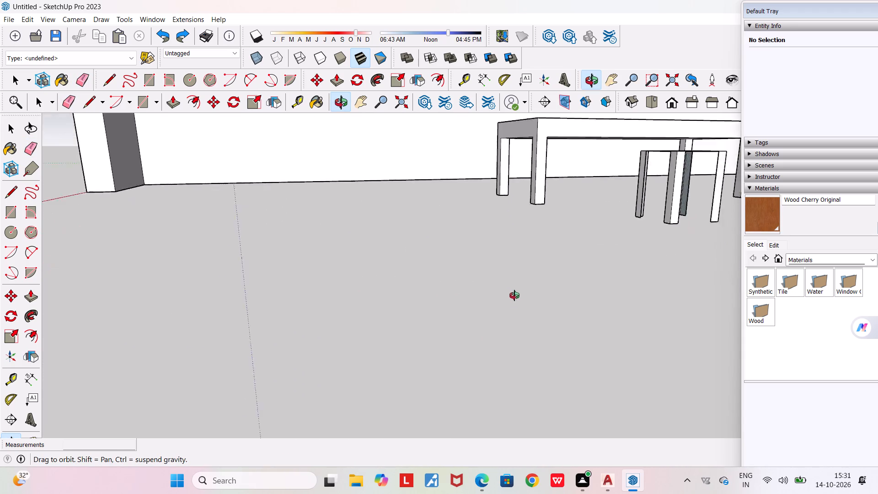
middle_drag(514, 295, 465, 300)
scroll(367, 240, up, 3)
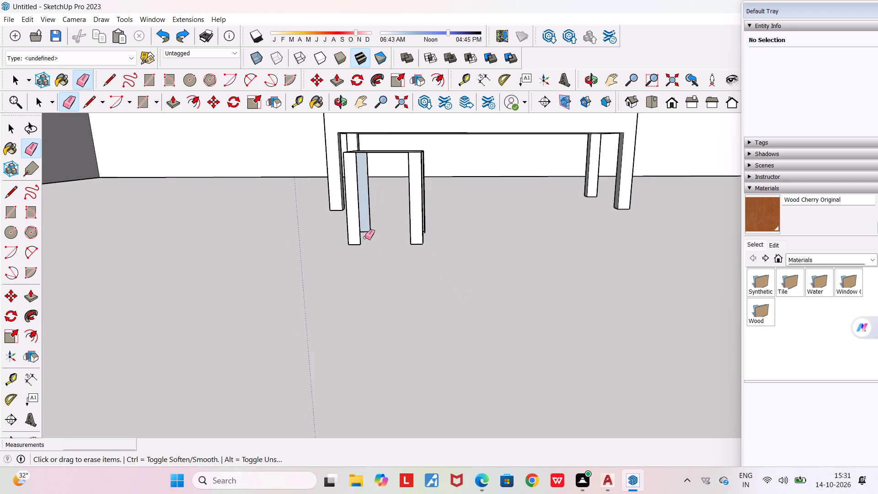
middle_drag(364, 238, 350, 249)
scroll(238, 327, up, 4)
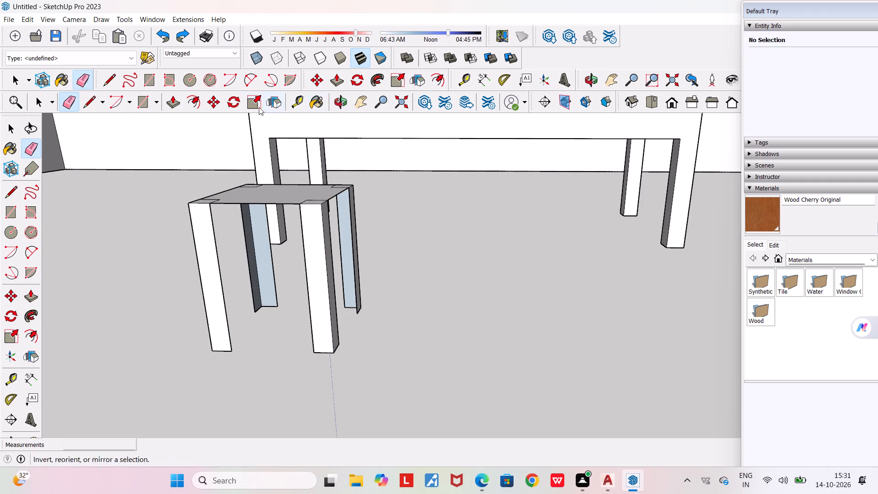
Close the far leg beside the table by drawing its two missing 2" foot edges and a 1' 3" inner vertical edge.
click(93, 105)
scroll(267, 320, up, 3)
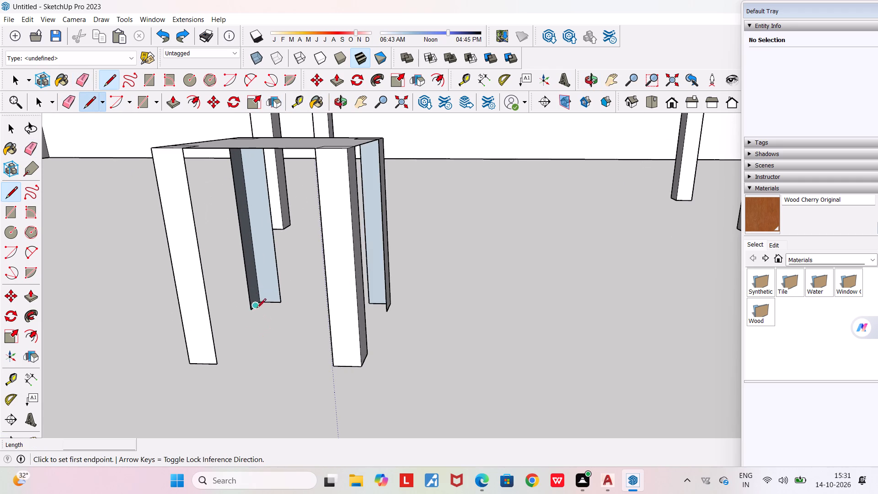
click(252, 308)
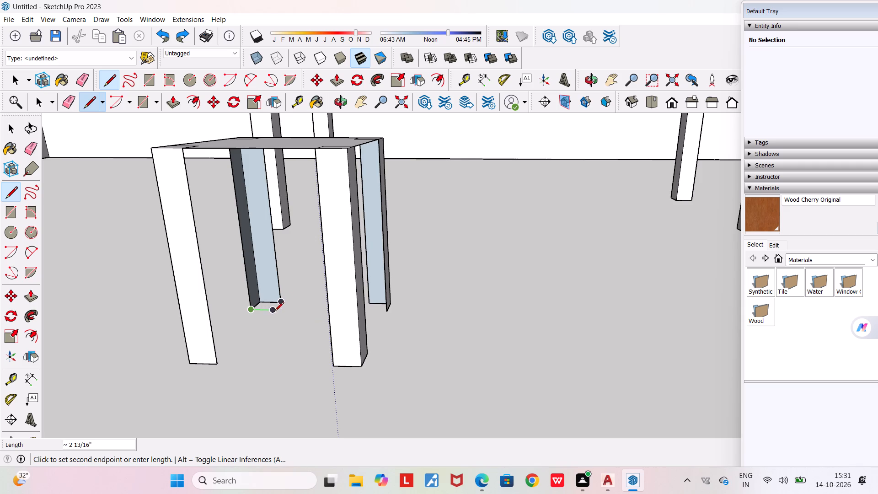
click(276, 314)
click(285, 303)
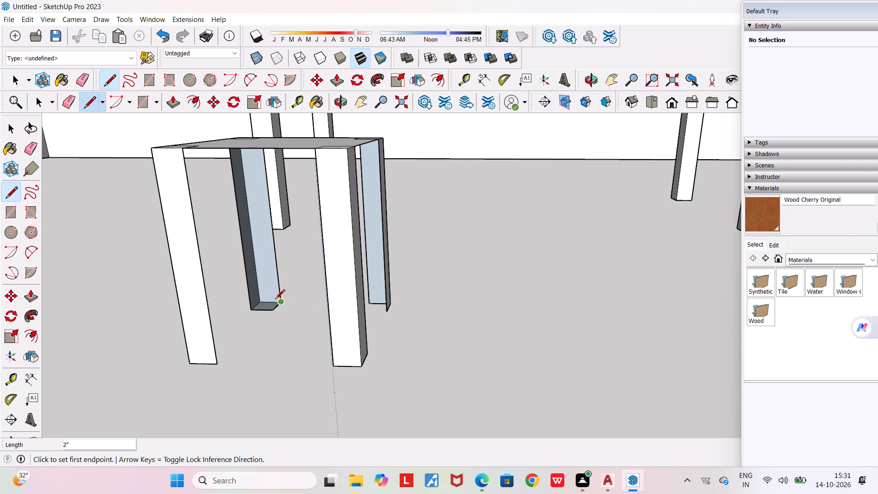
click(274, 312)
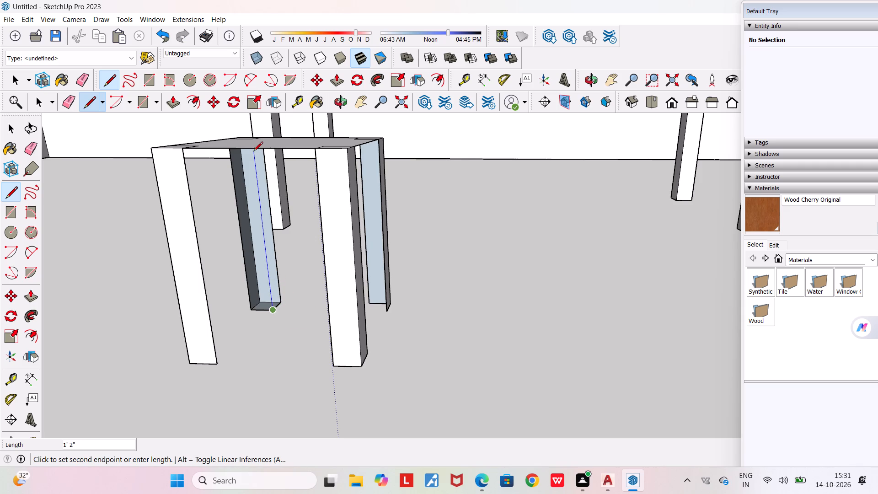
click(254, 144)
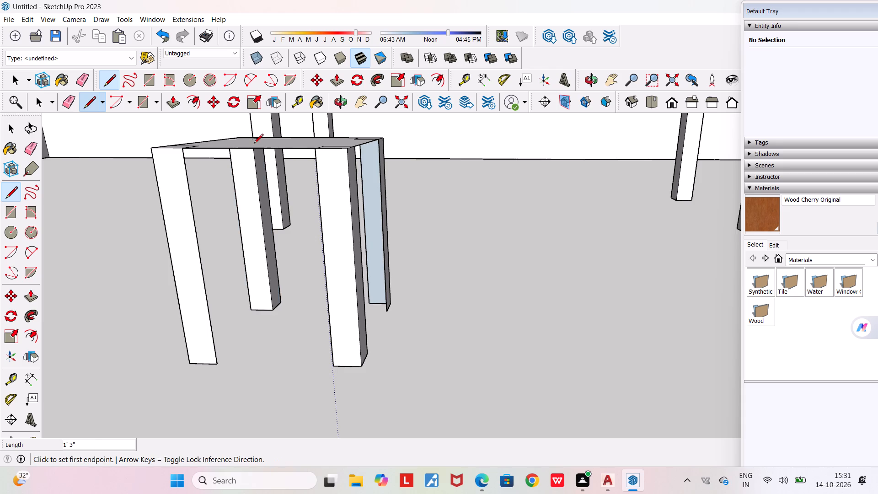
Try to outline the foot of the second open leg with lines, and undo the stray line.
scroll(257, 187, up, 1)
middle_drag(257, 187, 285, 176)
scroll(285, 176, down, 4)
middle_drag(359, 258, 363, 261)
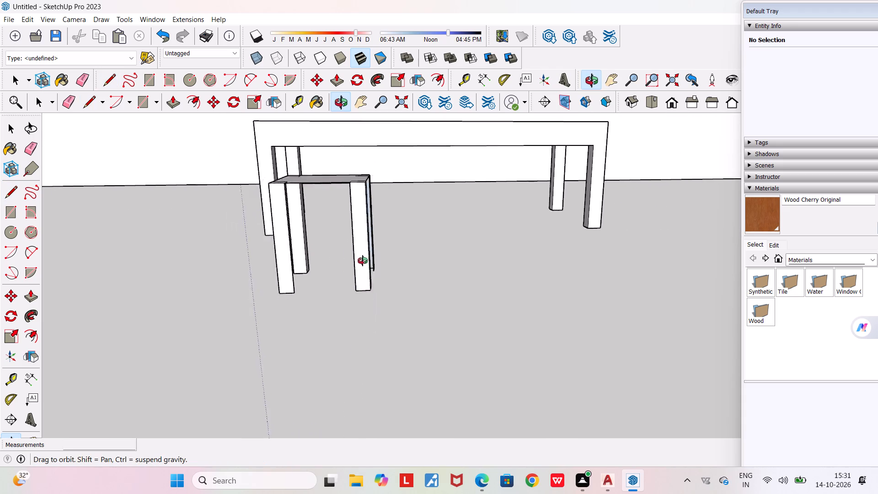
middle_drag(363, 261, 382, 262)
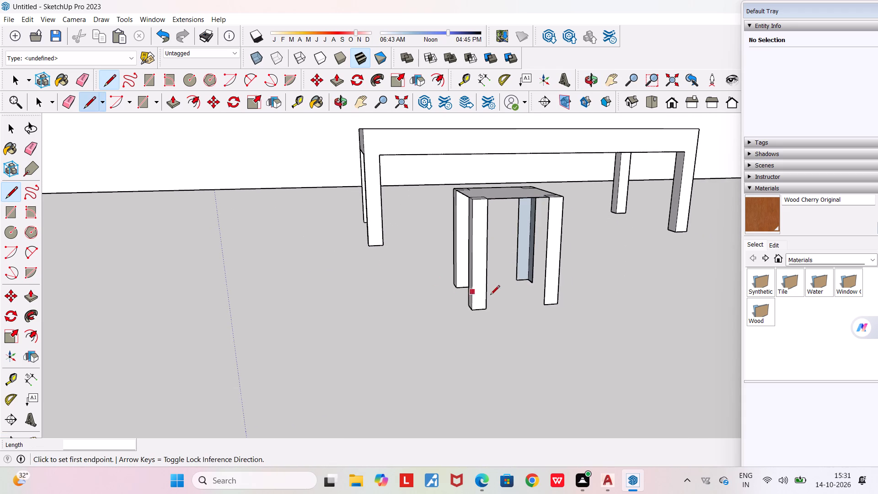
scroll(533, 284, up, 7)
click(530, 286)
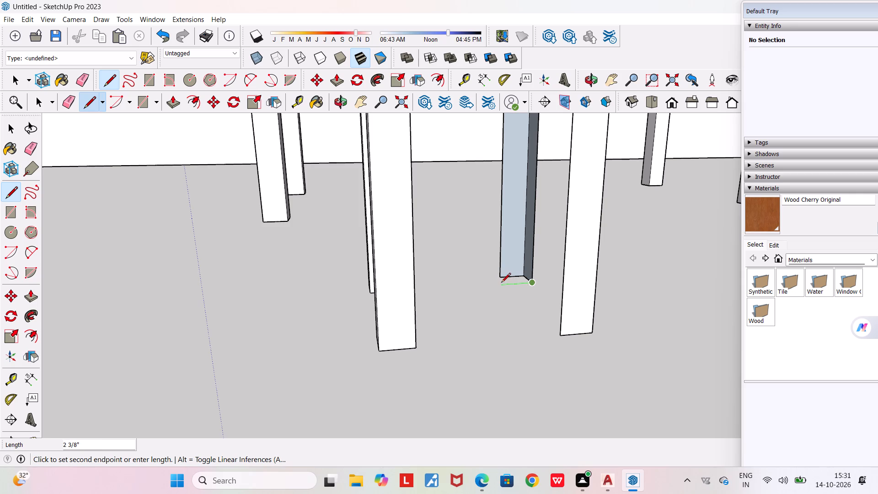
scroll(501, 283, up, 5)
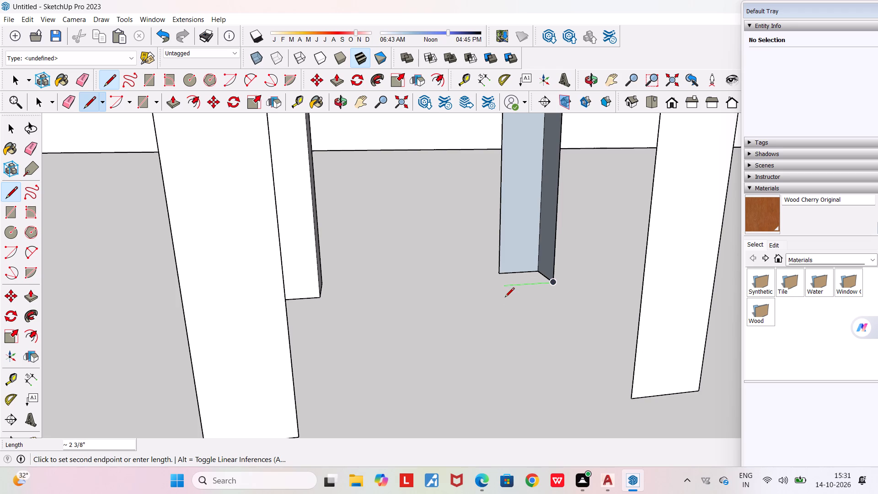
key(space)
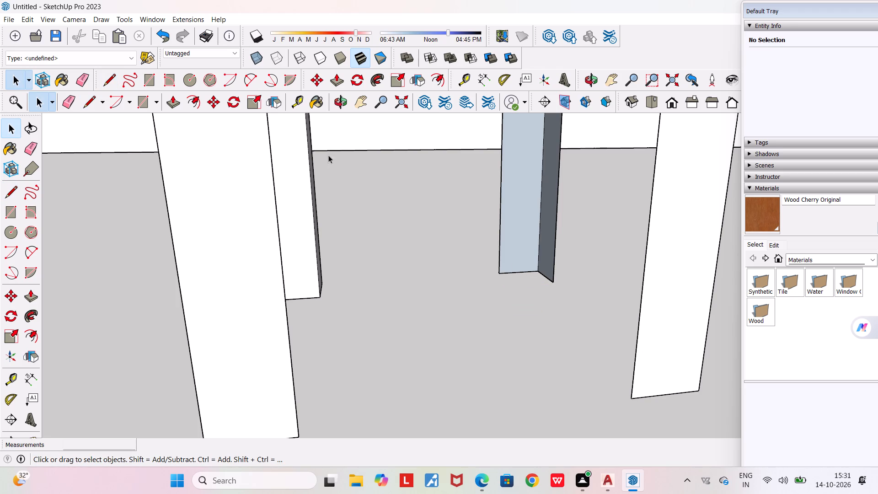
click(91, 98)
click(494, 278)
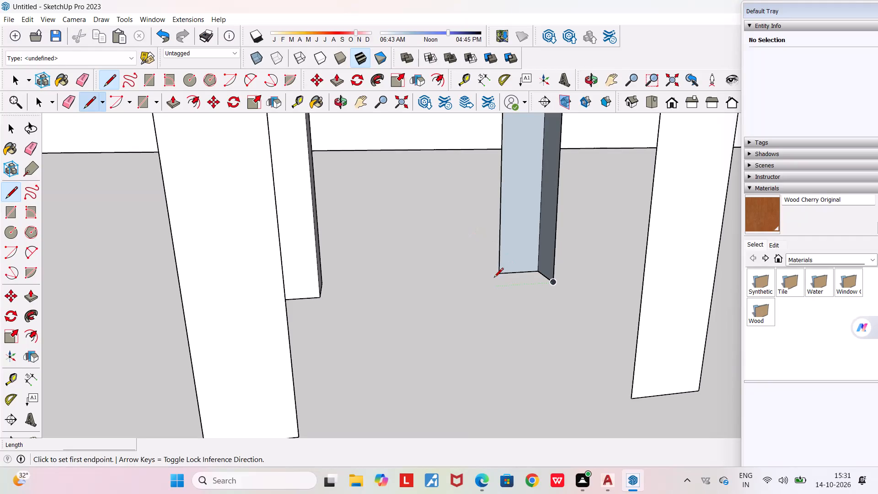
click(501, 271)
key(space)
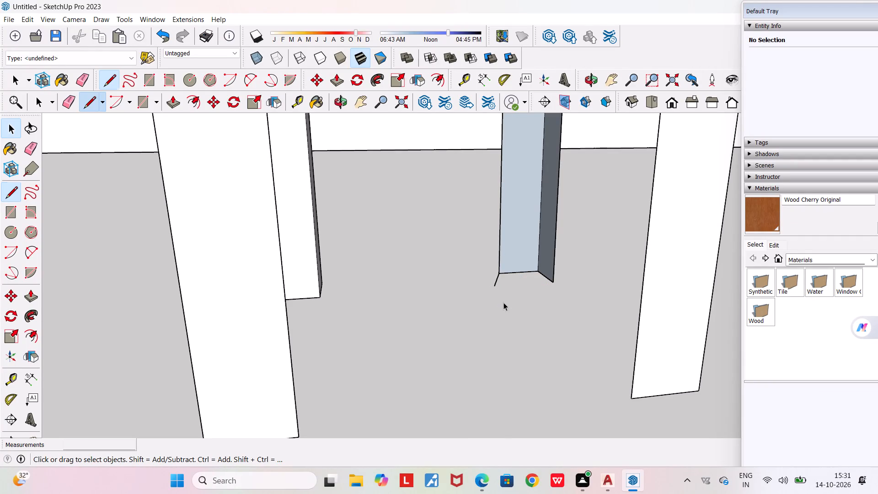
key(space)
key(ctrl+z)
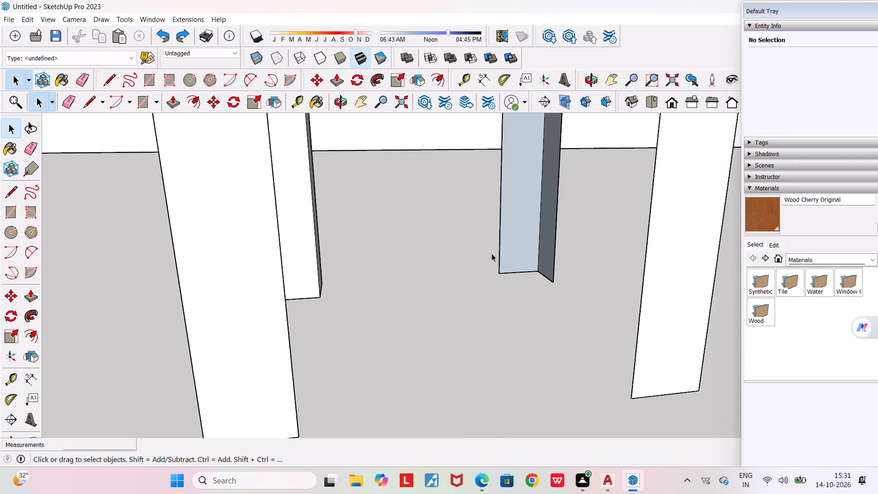
Close the second open leg with two 2" lines completing its foot square and a 1' 3" inner vertical edge to the top.
key(l)
key(Return)
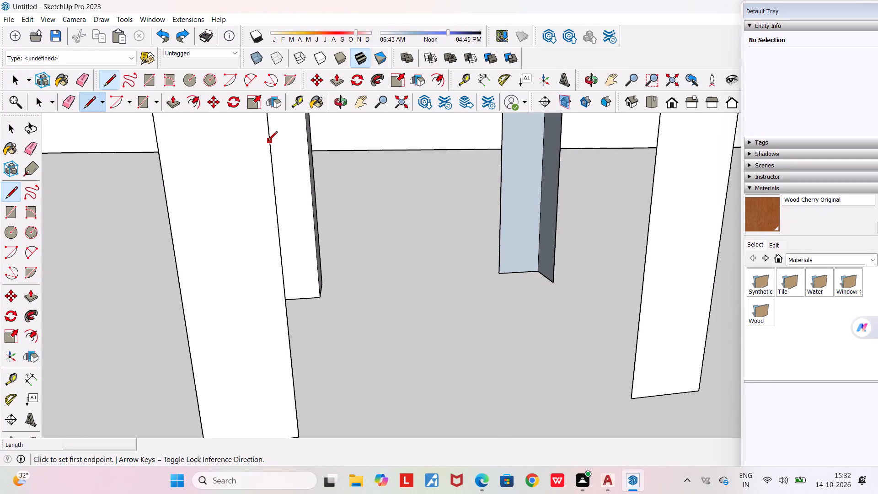
click(498, 272)
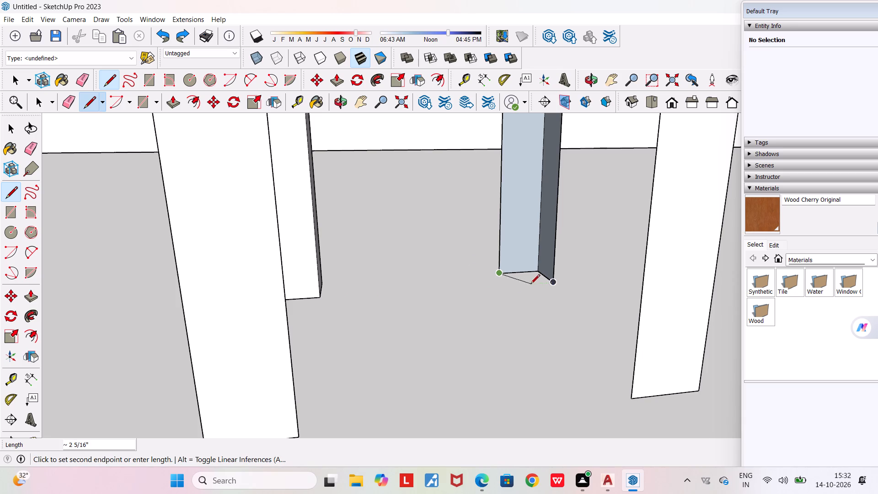
click(513, 286)
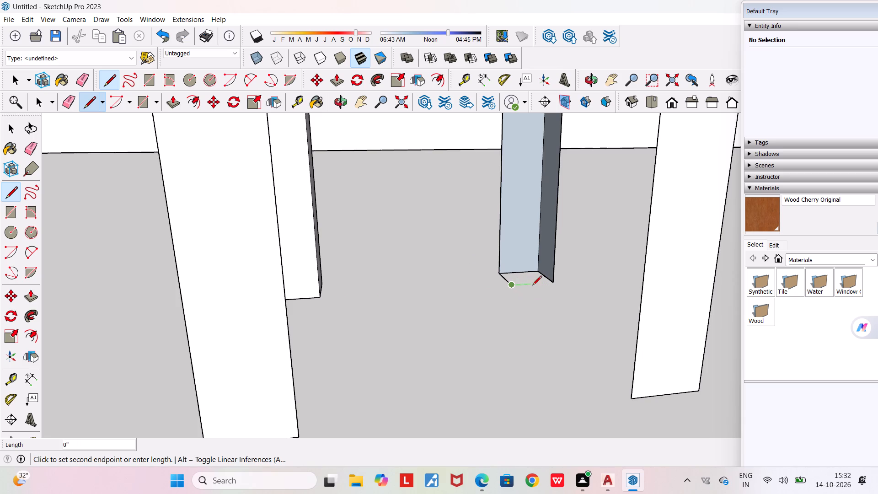
click(552, 282)
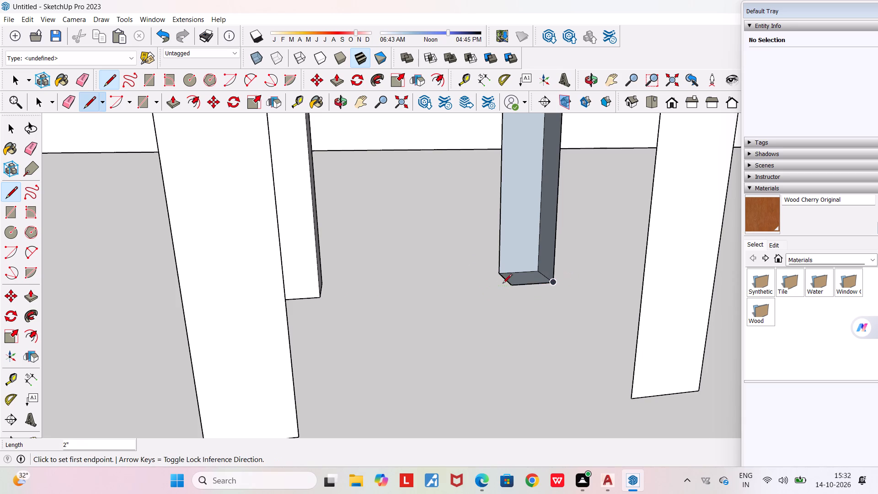
click(510, 285)
scroll(511, 204, down, 11)
middle_drag(514, 186, 518, 244)
click(524, 178)
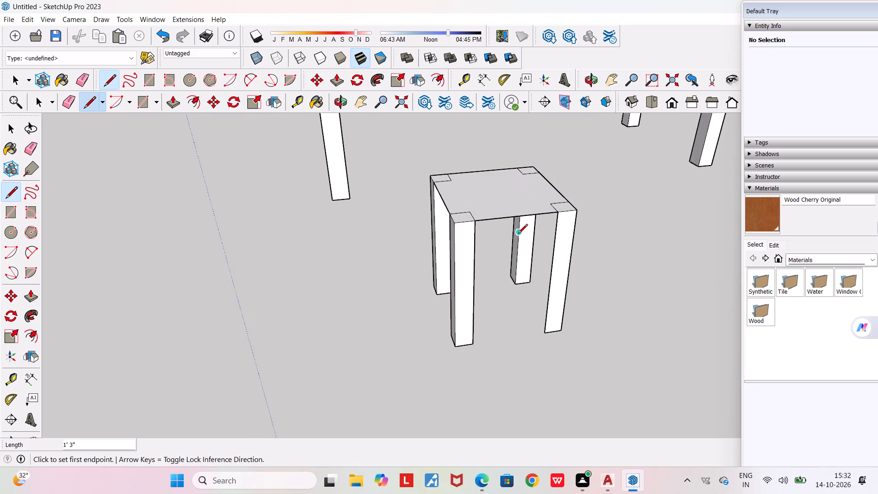
Close the third open leg with two 2" foot edges and a 1' 3" vertical edge up to its corner square.
middle_drag(516, 222, 518, 185)
middle_drag(577, 284, 768, 293)
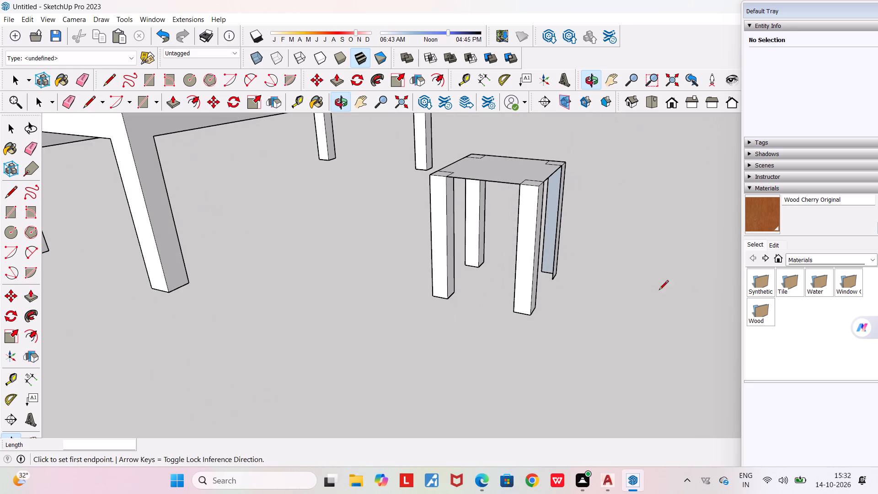
middle_drag(484, 288, 636, 295)
scroll(526, 247, up, 4)
scroll(556, 270, up, 4)
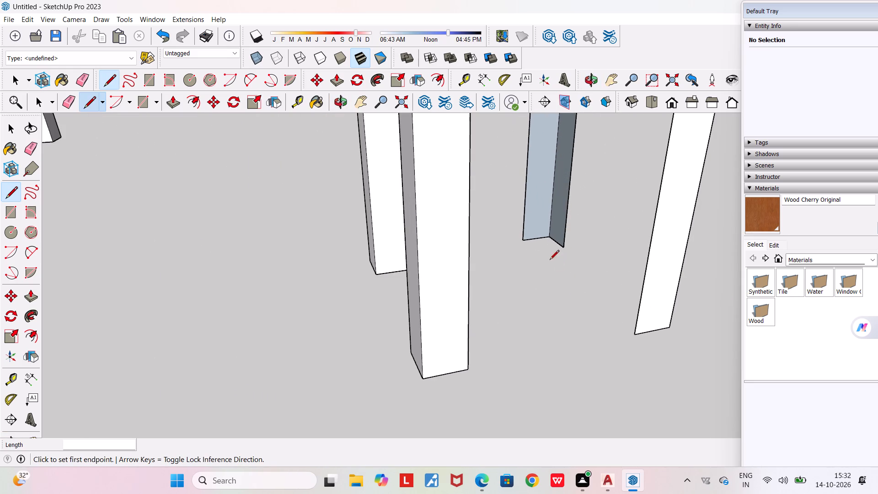
click(524, 241)
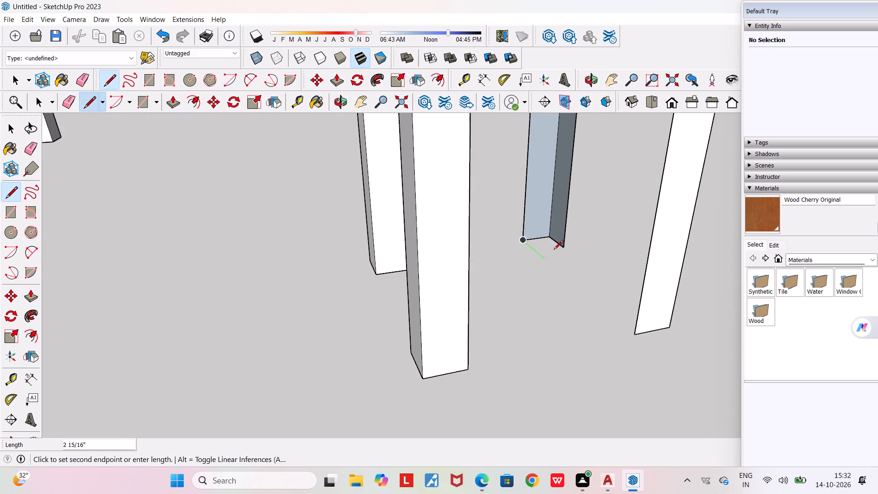
click(536, 253)
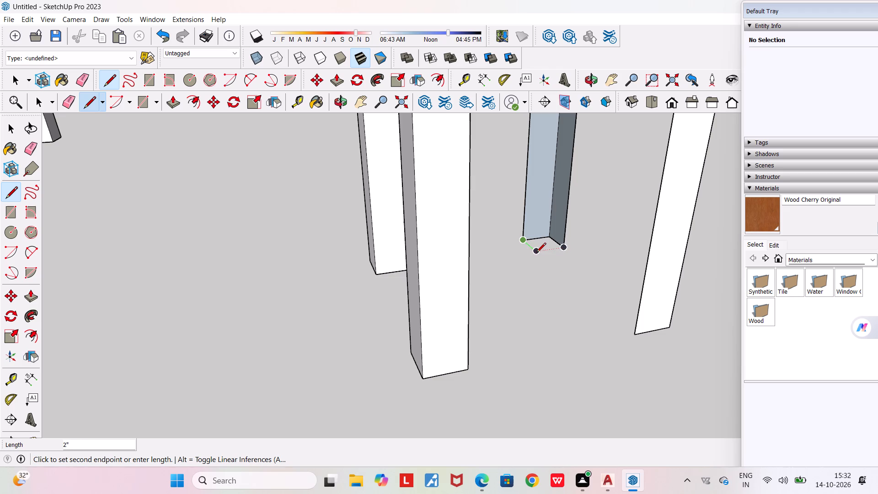
click(562, 250)
click(533, 252)
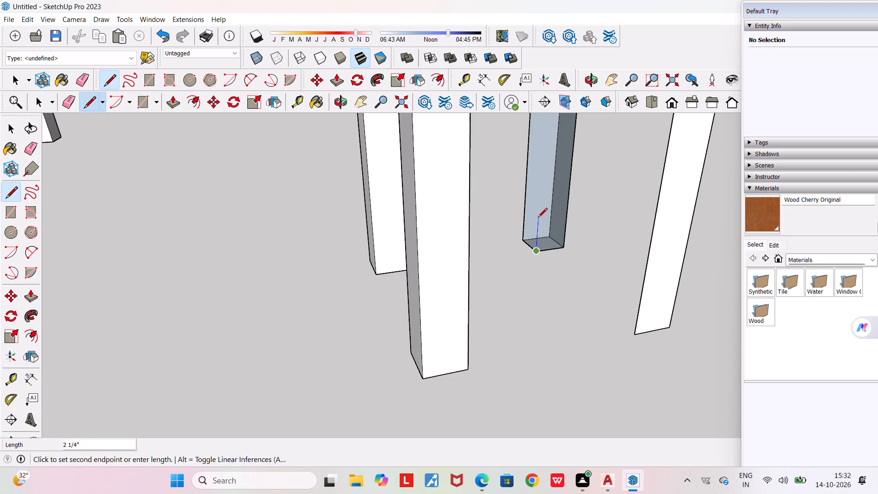
scroll(538, 218, down, 5)
middle_drag(531, 257, 524, 322)
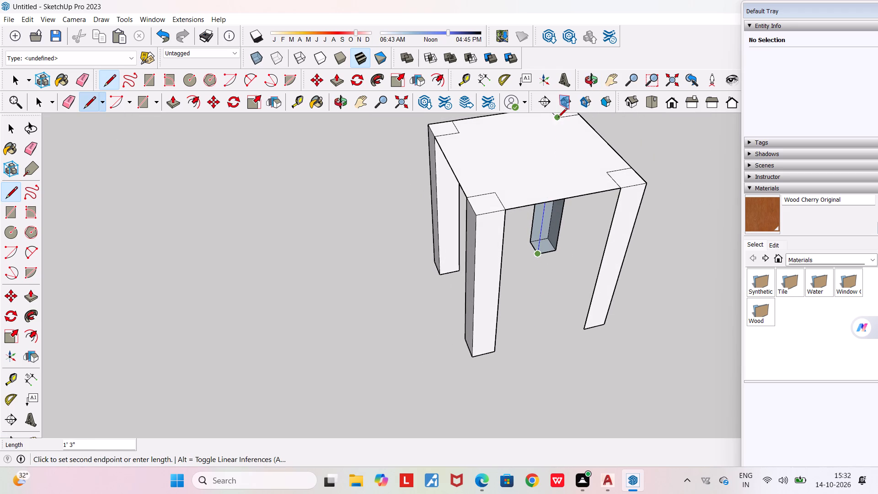
click(558, 118)
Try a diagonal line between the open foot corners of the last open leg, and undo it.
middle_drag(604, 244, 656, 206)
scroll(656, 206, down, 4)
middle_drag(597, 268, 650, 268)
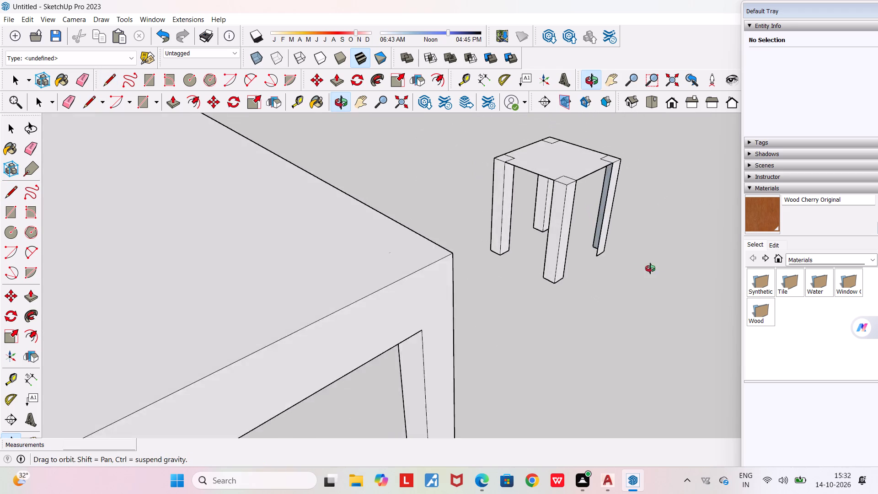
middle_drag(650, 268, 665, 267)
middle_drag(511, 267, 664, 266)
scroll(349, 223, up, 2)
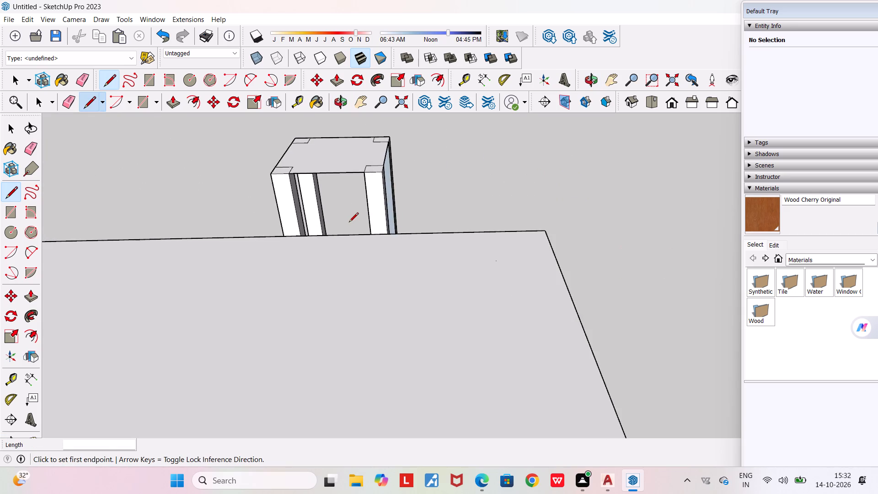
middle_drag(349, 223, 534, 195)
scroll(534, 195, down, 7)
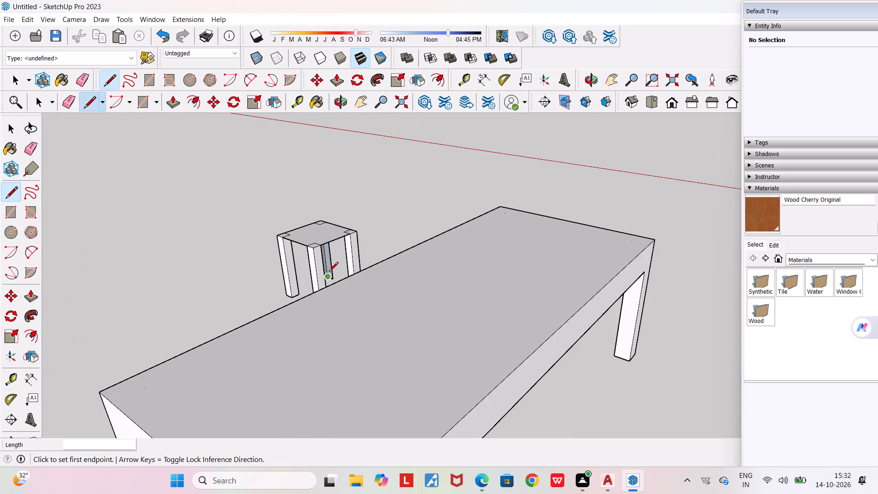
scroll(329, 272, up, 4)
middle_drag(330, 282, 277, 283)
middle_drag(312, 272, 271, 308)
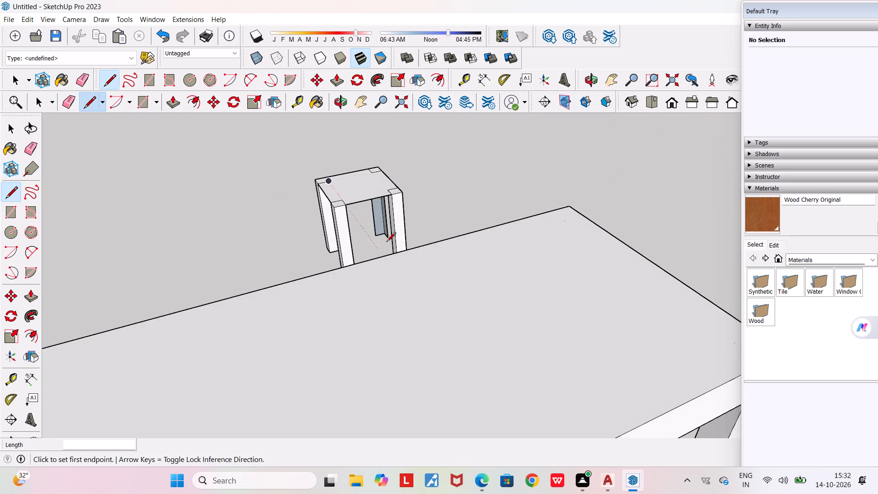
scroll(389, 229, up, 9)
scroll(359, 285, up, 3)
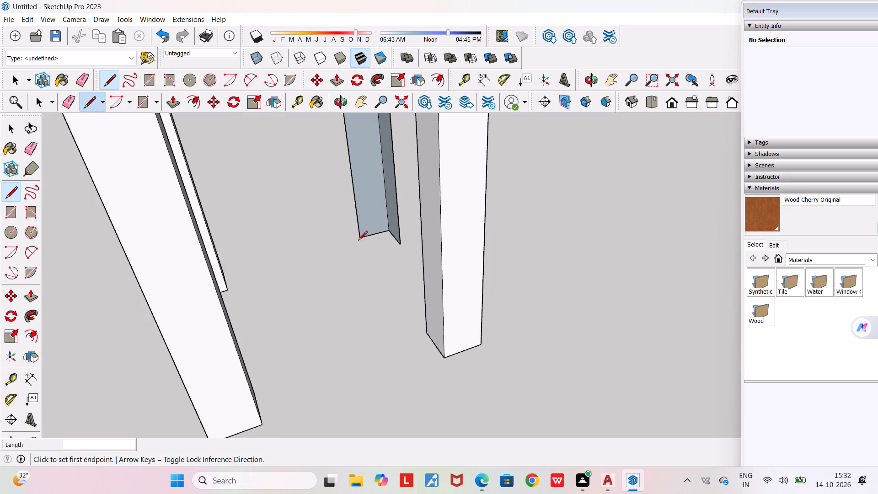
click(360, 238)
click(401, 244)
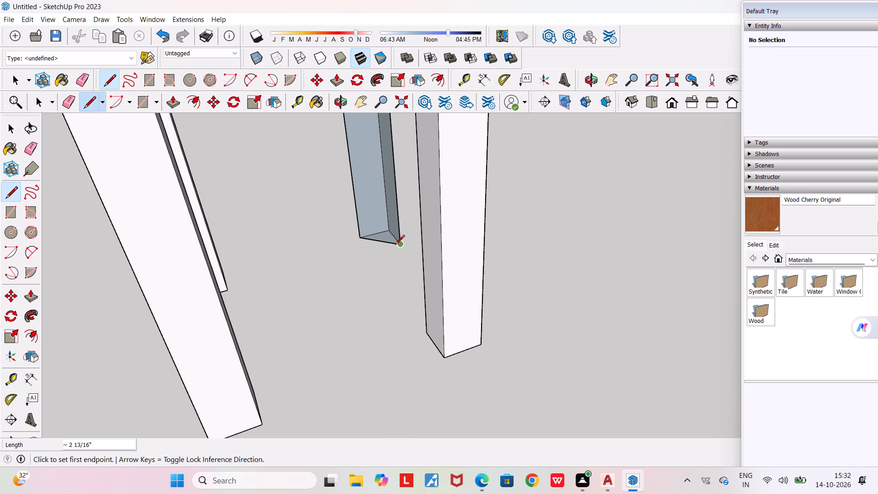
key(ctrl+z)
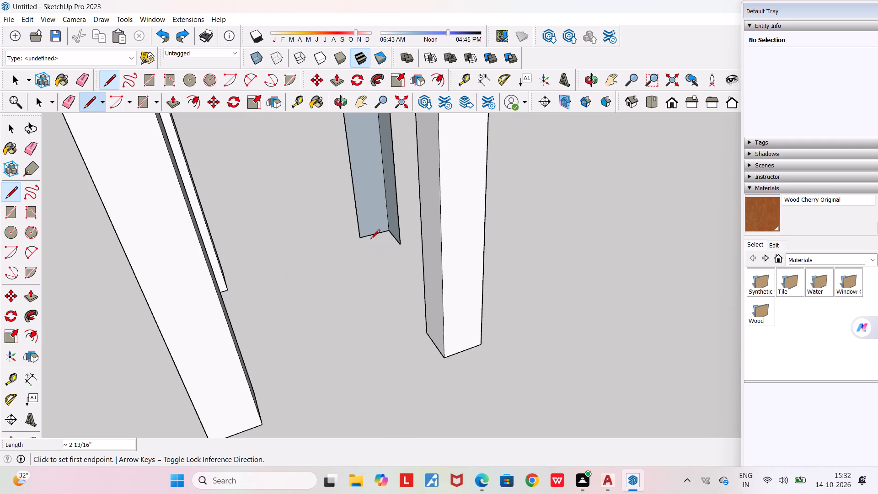
Close the last open leg with two 2" lines squaring its foot and an inner vertical edge up to its corner square.
click(360, 238)
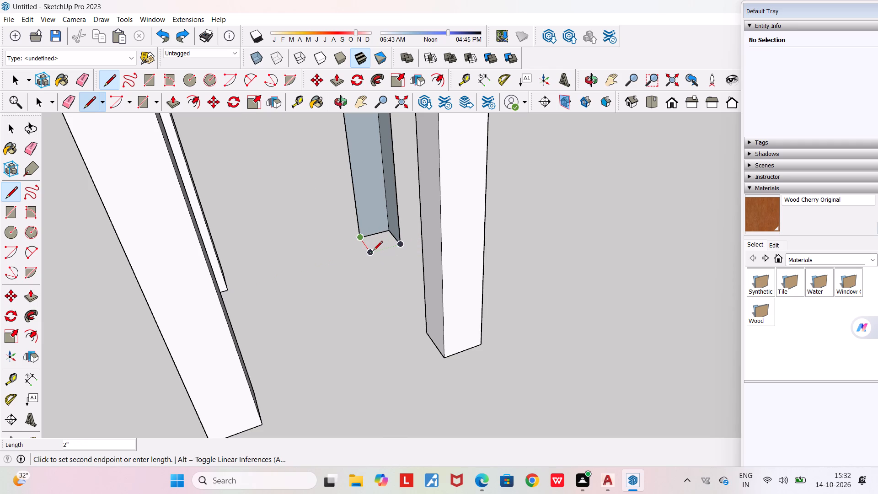
click(373, 251)
click(400, 244)
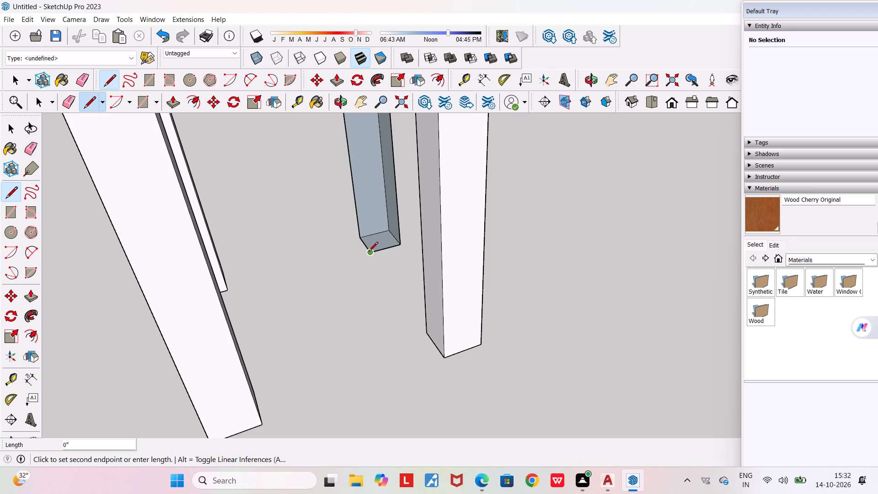
click(368, 252)
scroll(369, 232, down, 10)
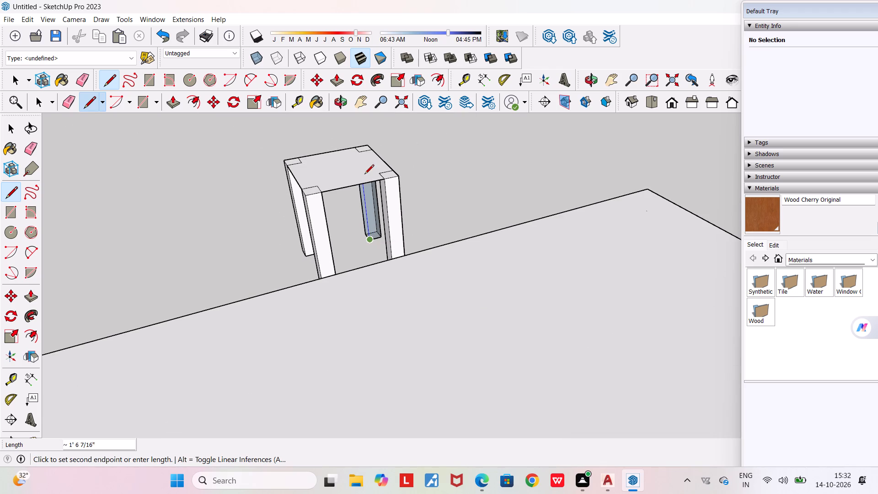
click(364, 153)
middle_drag(364, 196, 379, 204)
scroll(379, 204, down, 4)
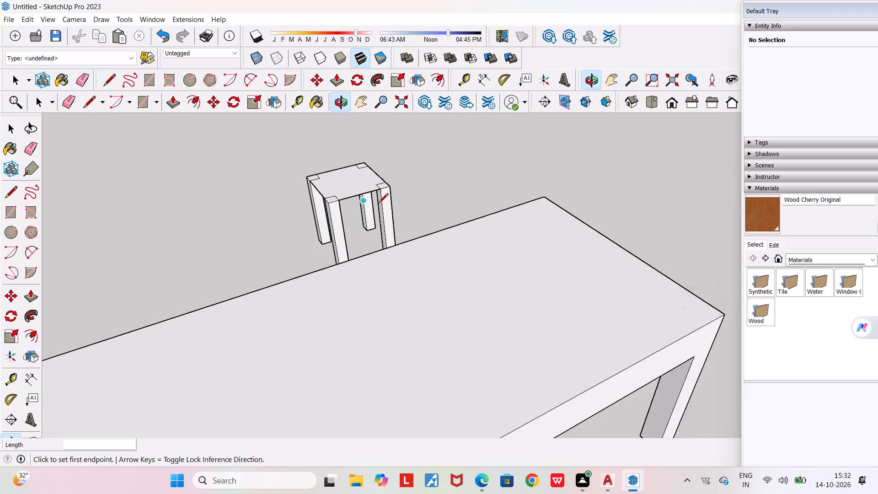
Examine the stool and its four closed legs from several sides, alongside the finished table.
scroll(379, 204, down, 1)
scroll(359, 183, up, 4)
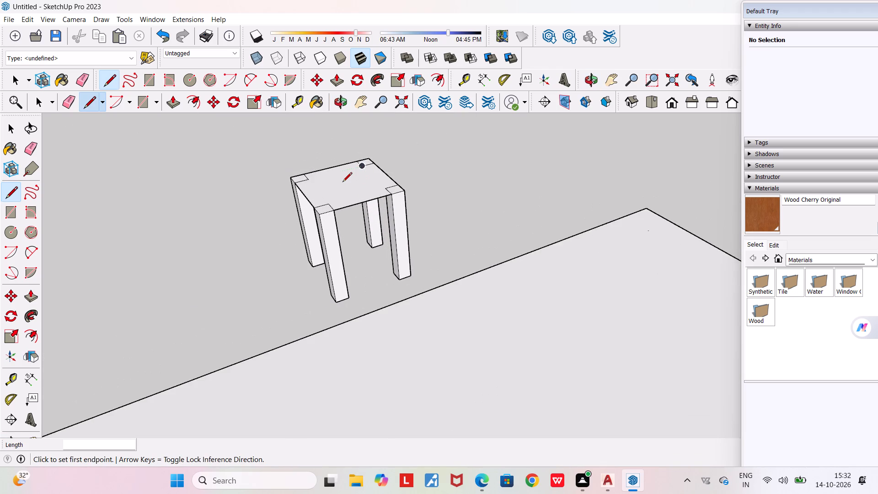
scroll(343, 183, up, 4)
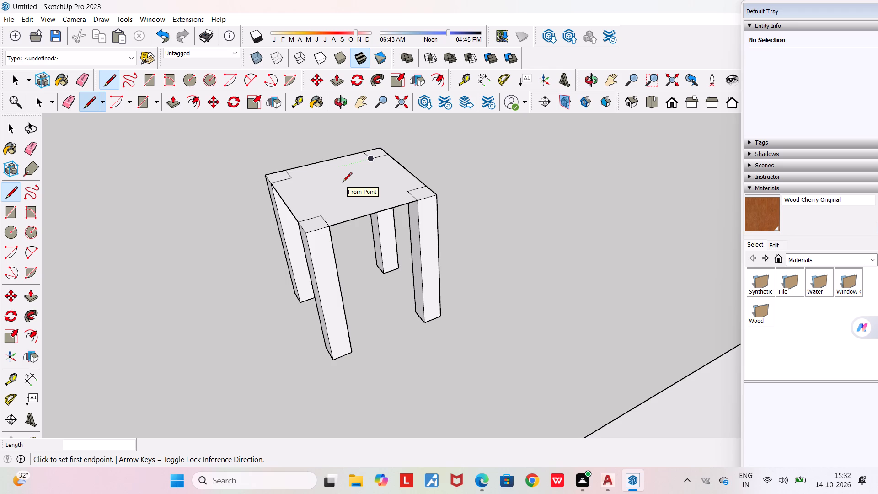
scroll(343, 183, down, 7)
middle_drag(396, 212, 197, 200)
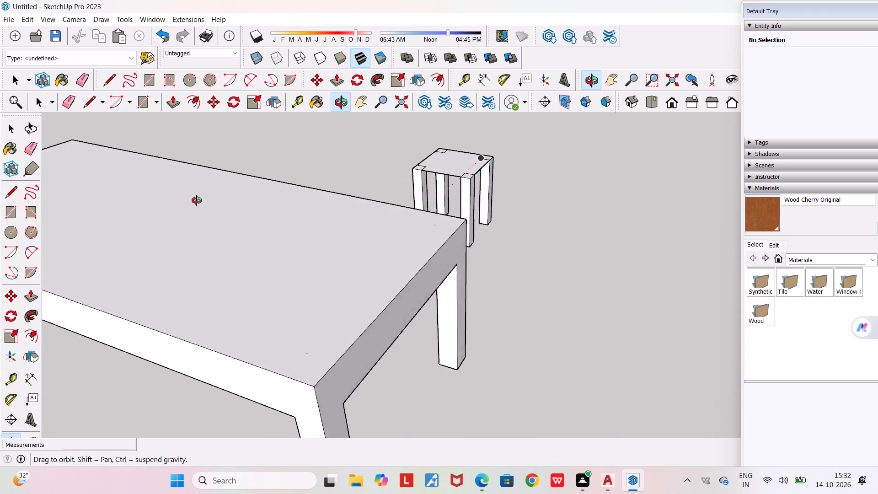
middle_drag(197, 200, 181, 205)
scroll(186, 203, down, 4)
middle_drag(411, 208, 267, 197)
scroll(270, 197, down, 4)
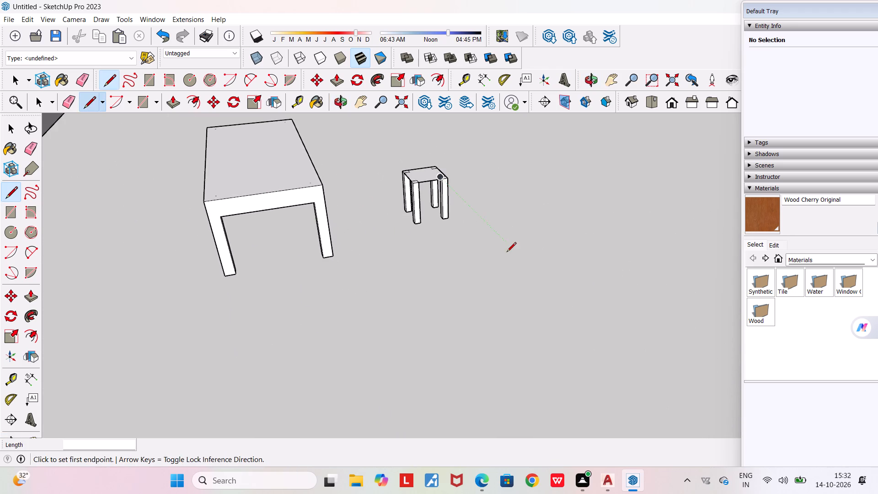
middle_drag(507, 253, 450, 256)
scroll(450, 256, down, 3)
Draw a rectangle over the whole stool top, from one outer corner to the diagonally opposite outer corner.
scroll(481, 185, up, 10)
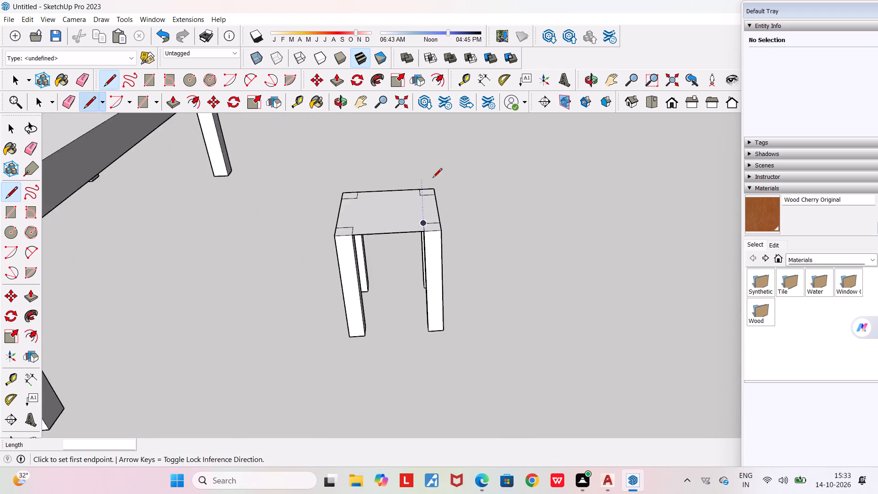
scroll(433, 178, up, 2)
key(space)
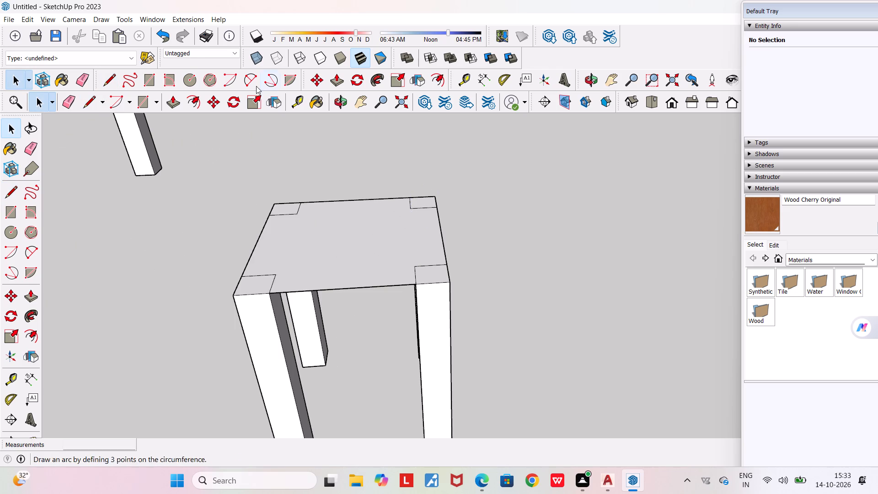
click(149, 85)
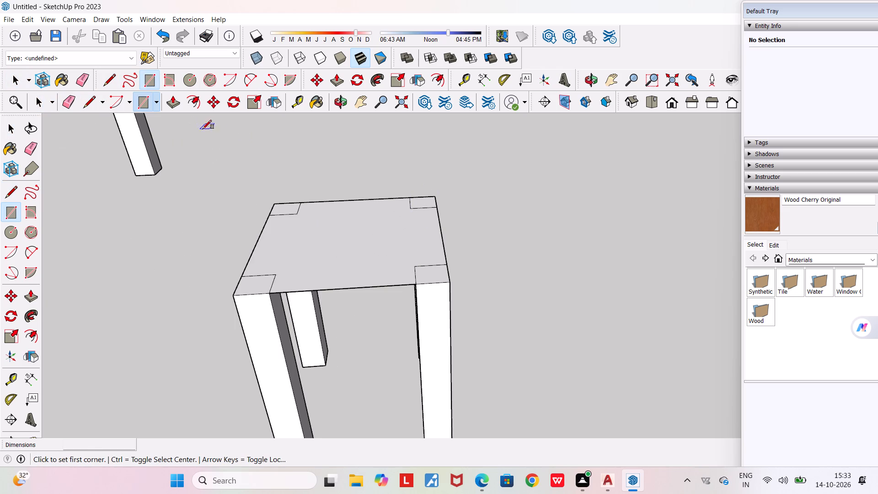
scroll(274, 203, up, 3)
click(274, 203)
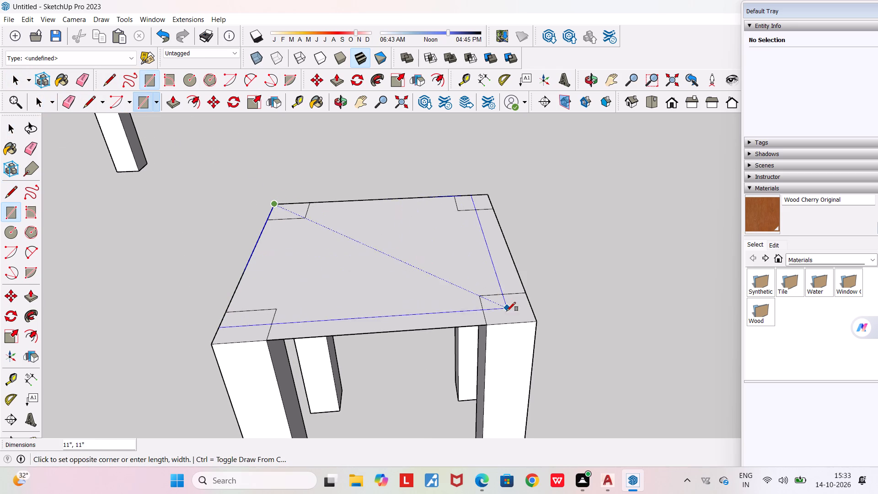
click(537, 323)
middle_drag(536, 253, 493, 246)
scroll(493, 246, down, 3)
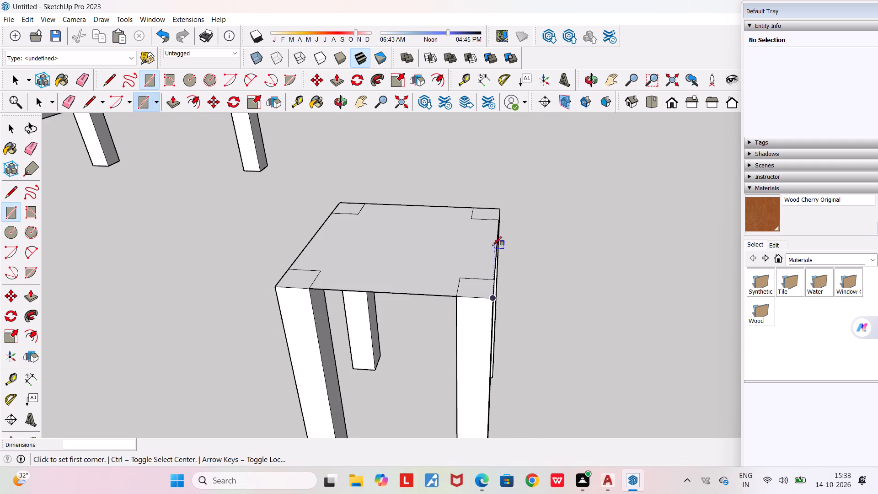
key(space)
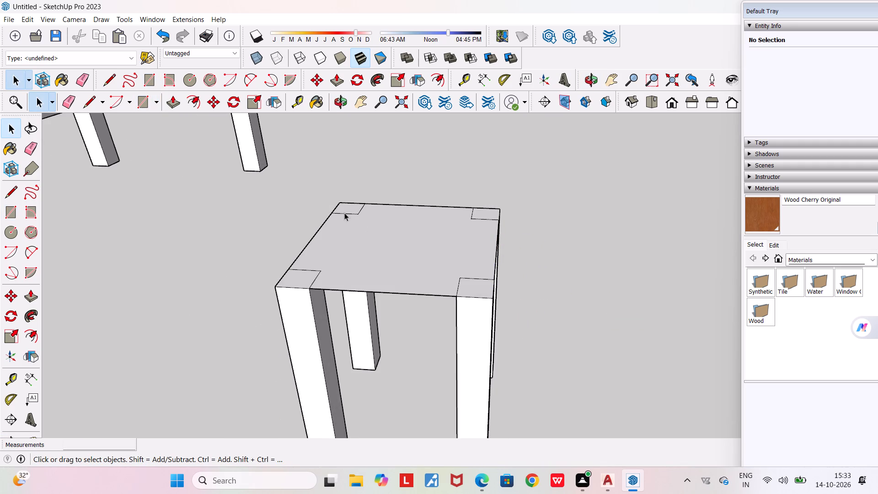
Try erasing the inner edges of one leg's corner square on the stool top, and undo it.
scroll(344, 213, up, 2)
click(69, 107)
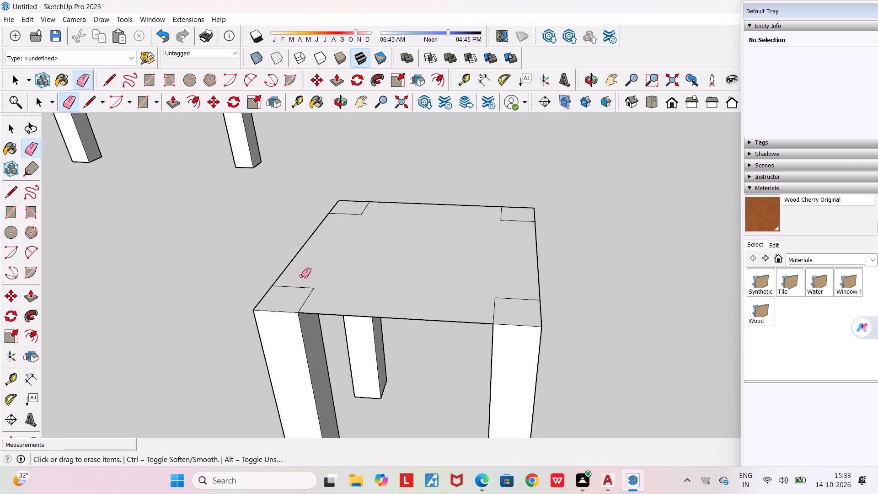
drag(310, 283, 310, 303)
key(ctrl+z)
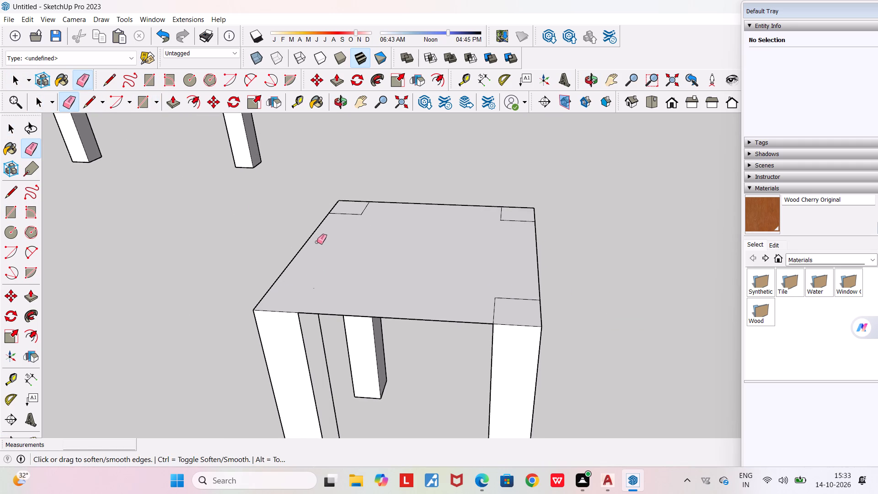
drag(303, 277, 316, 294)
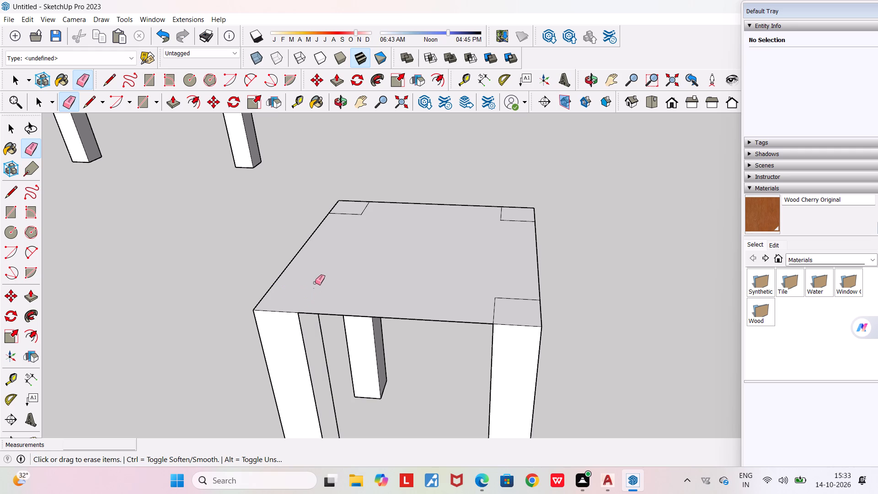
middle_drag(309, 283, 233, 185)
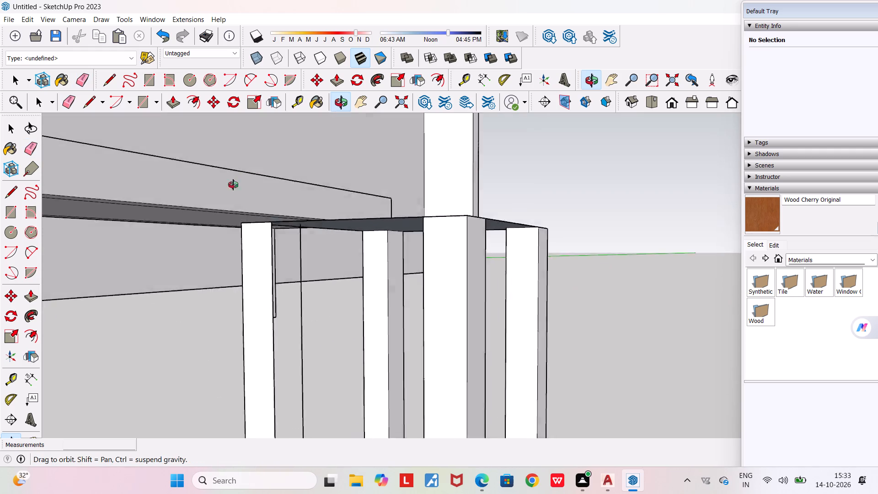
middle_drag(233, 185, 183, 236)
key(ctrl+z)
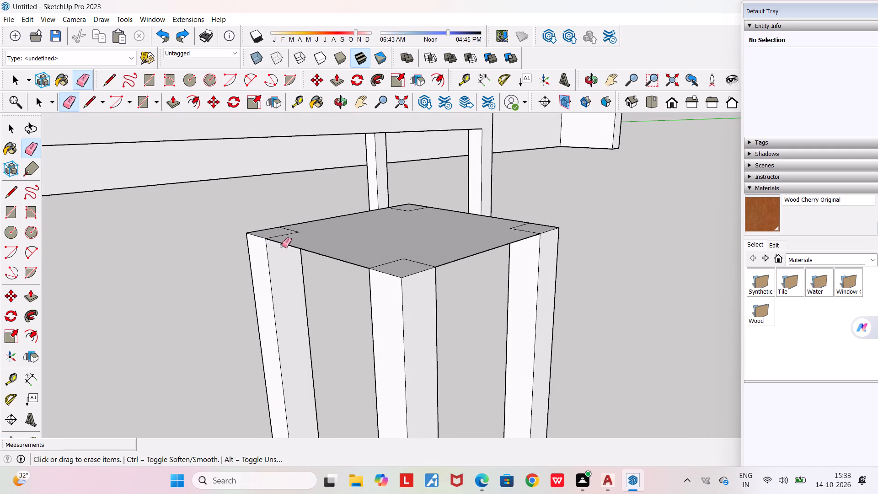
Erase the two inner 2" edges of one leg's corner square on the stool top.
scroll(286, 236, up, 4)
middle_drag(286, 235, 371, 128)
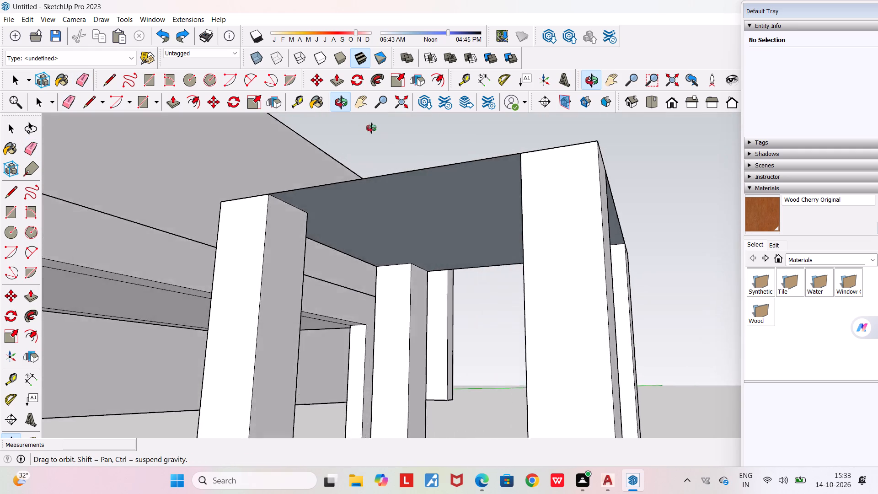
middle_drag(371, 128, 506, 330)
scroll(504, 329, down, 2)
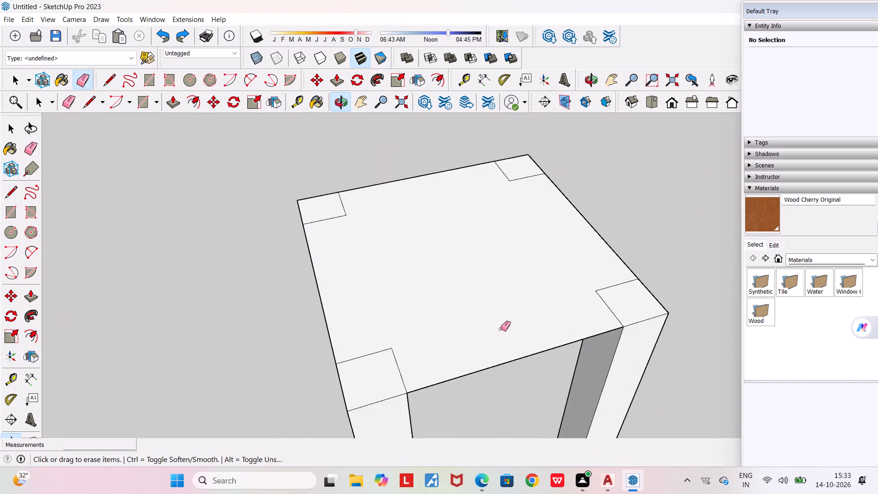
scroll(501, 329, down, 4)
middle_drag(487, 341, 23, 353)
scroll(23, 353, down, 5)
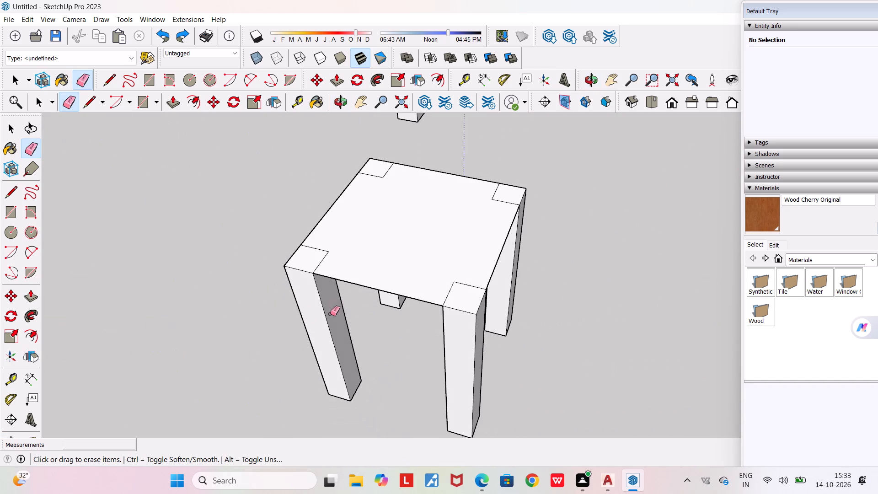
drag(454, 295, 463, 285)
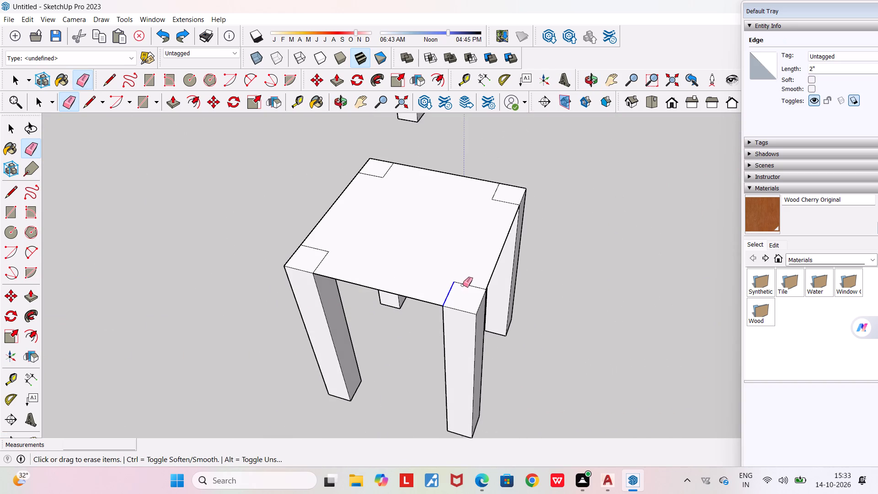
drag(463, 285, 466, 283)
Close one open inner side of that leg with a 2" by 1' 3" rectangle from its foot to the underside of the top.
middle_drag(461, 285, 637, 198)
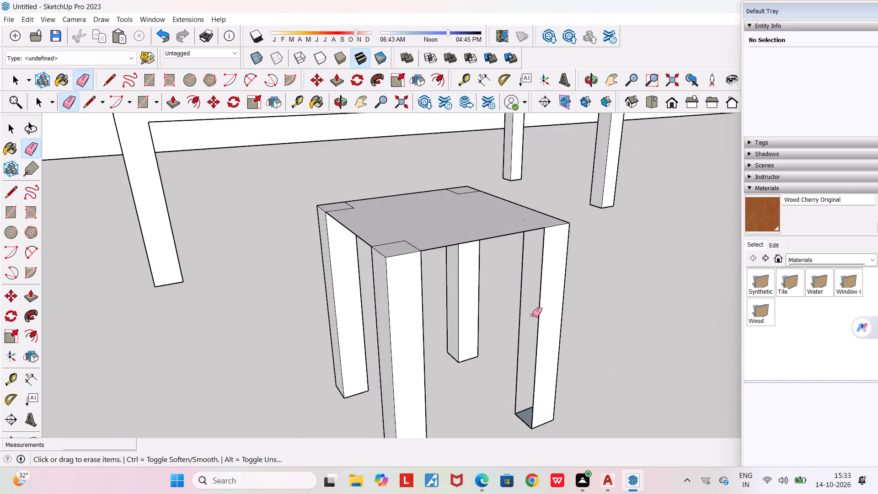
middle_drag(537, 304, 582, 190)
scroll(530, 170, up, 2)
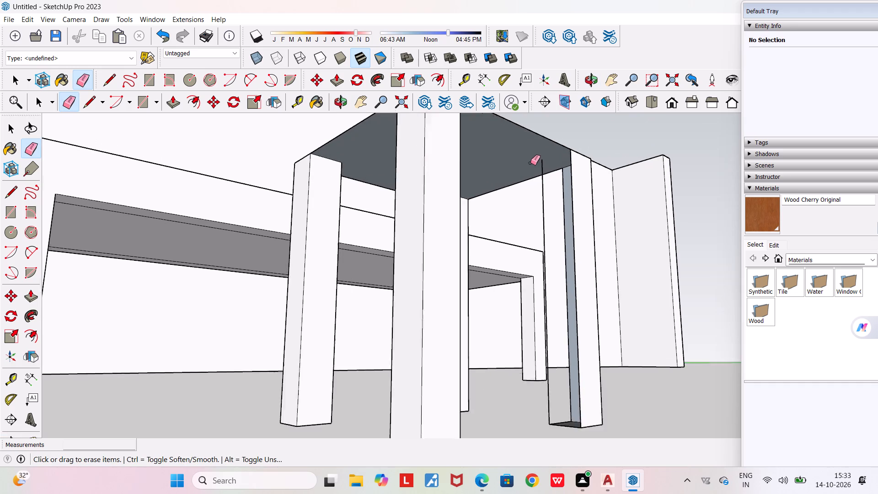
scroll(530, 163, up, 2)
scroll(530, 162, down, 4)
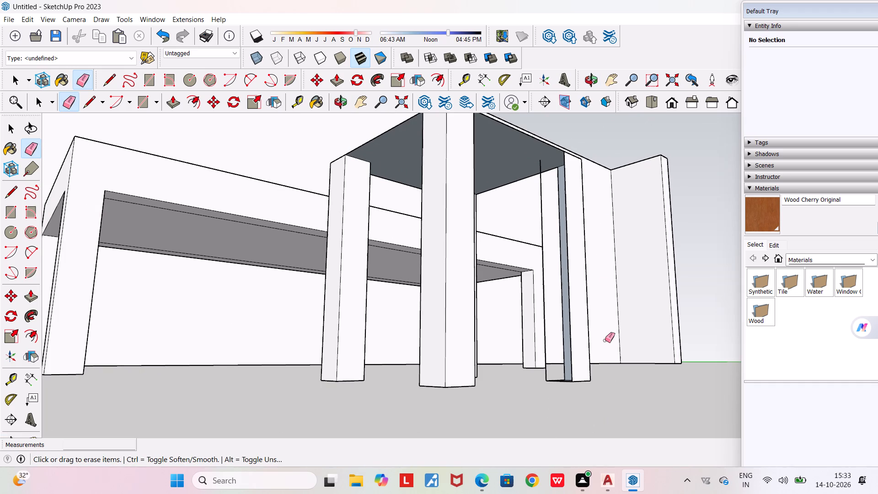
key(space)
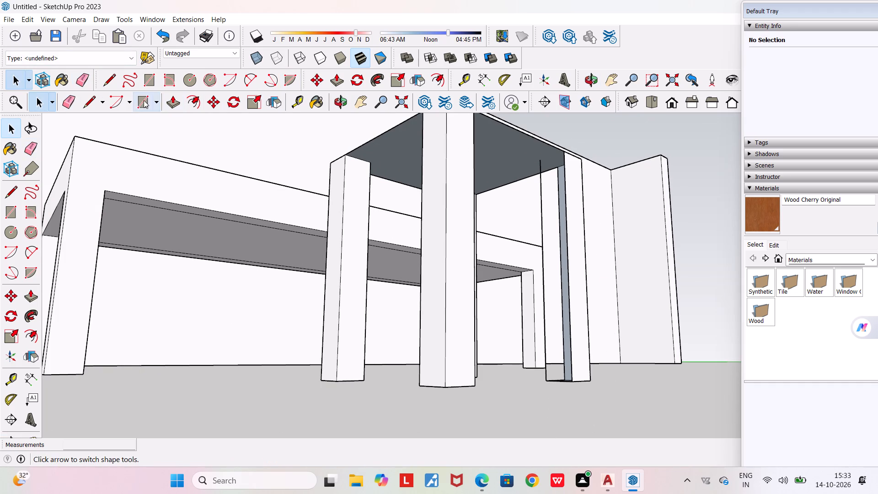
click(143, 100)
click(573, 382)
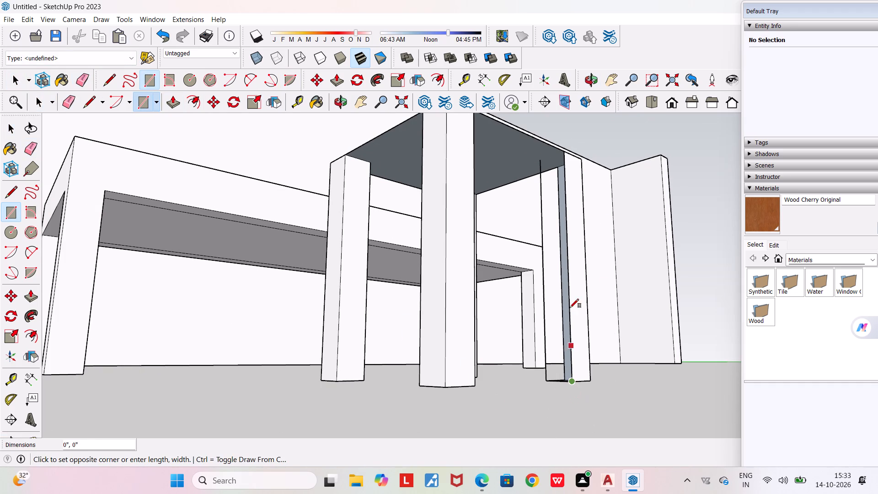
click(537, 161)
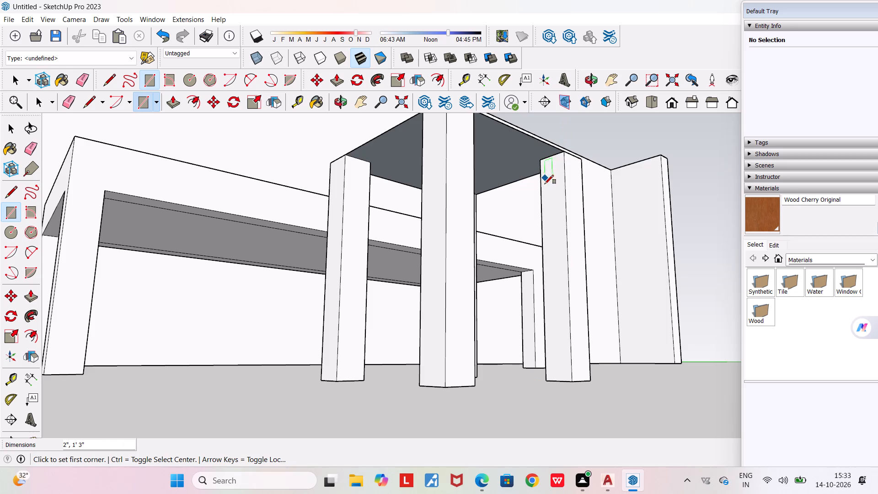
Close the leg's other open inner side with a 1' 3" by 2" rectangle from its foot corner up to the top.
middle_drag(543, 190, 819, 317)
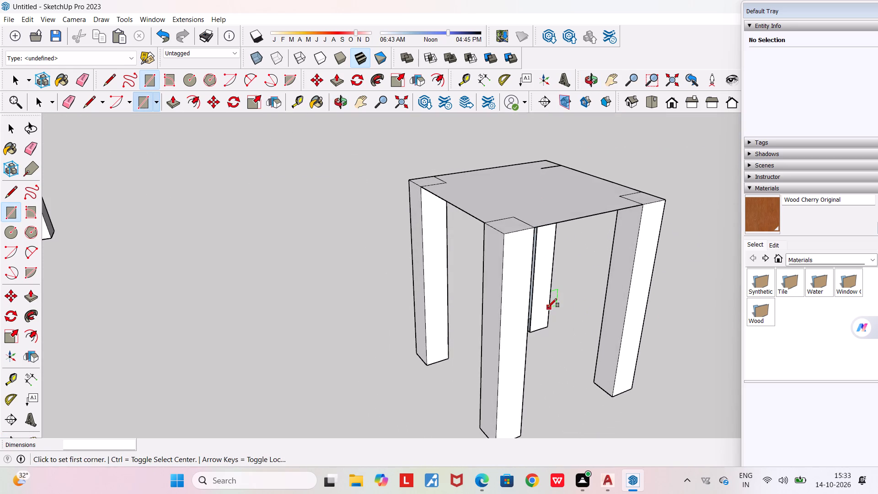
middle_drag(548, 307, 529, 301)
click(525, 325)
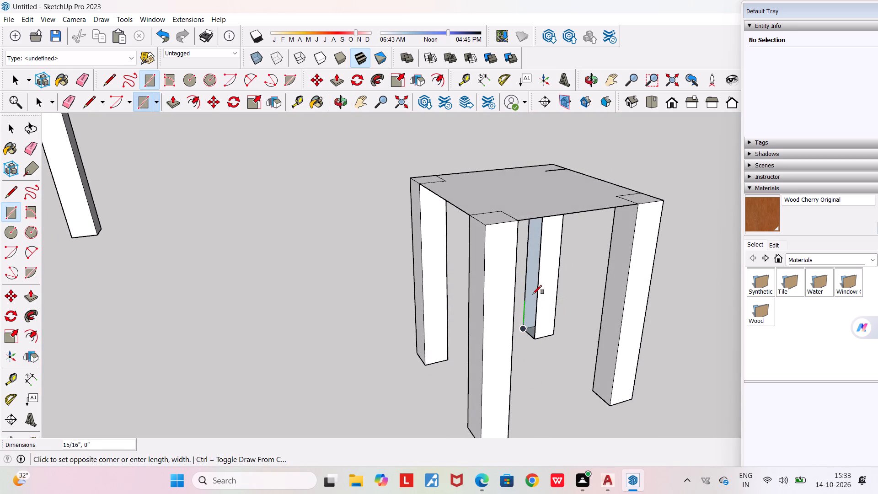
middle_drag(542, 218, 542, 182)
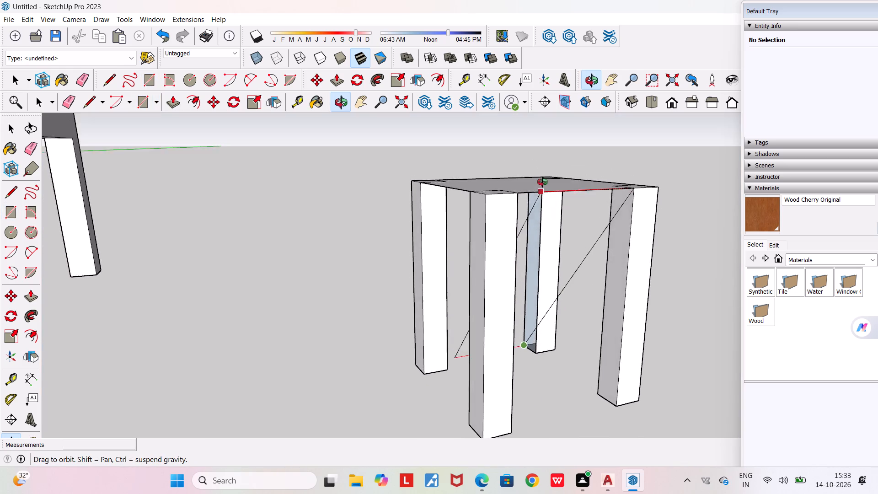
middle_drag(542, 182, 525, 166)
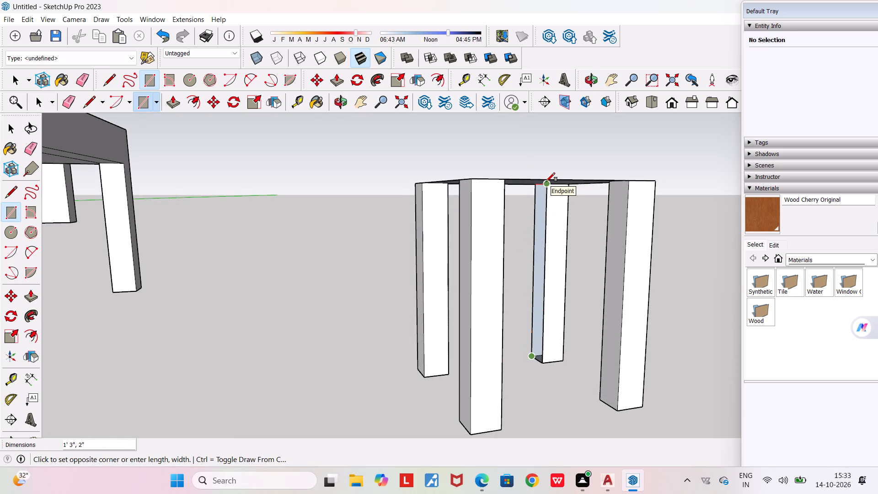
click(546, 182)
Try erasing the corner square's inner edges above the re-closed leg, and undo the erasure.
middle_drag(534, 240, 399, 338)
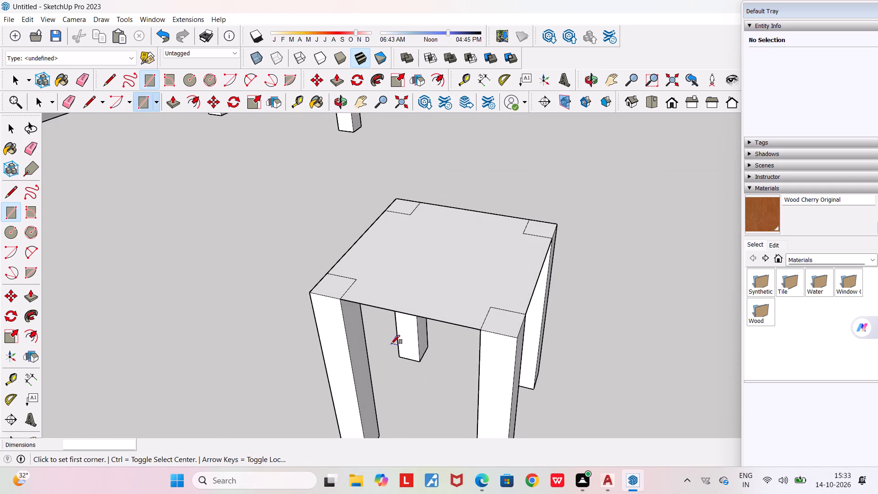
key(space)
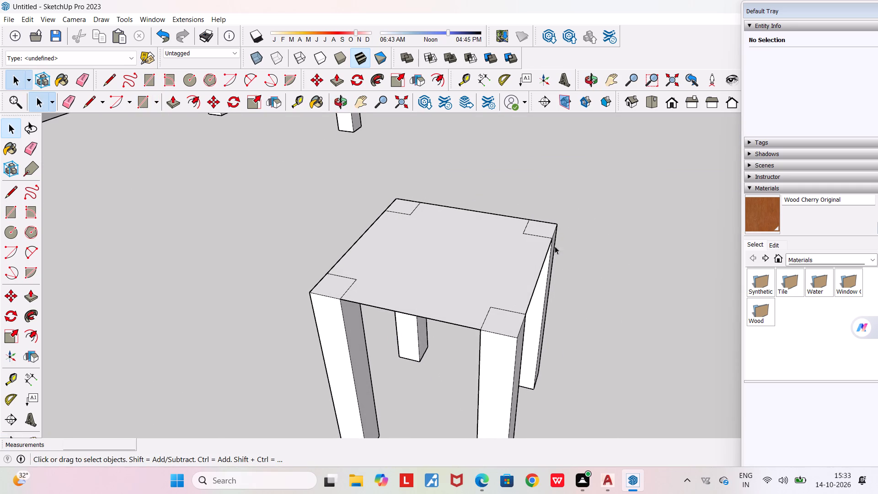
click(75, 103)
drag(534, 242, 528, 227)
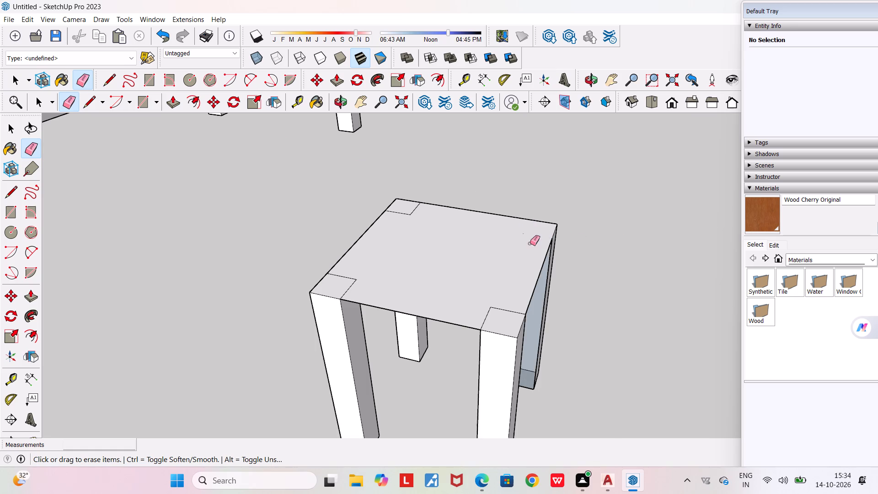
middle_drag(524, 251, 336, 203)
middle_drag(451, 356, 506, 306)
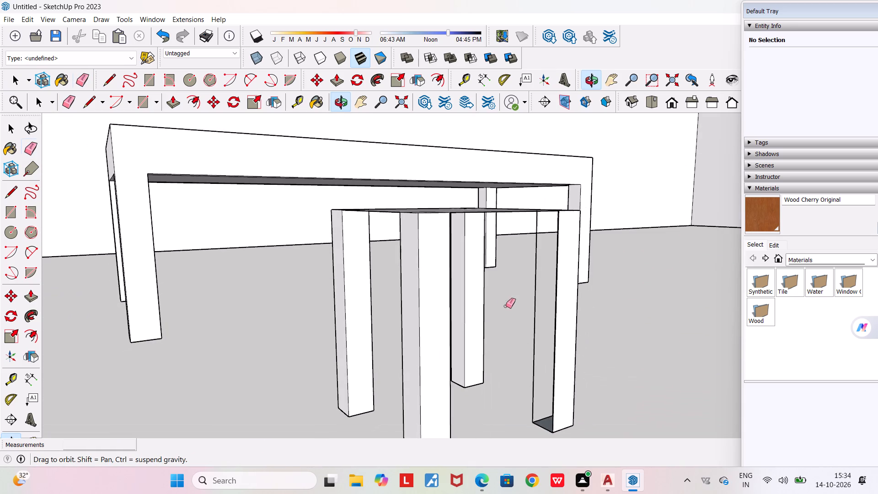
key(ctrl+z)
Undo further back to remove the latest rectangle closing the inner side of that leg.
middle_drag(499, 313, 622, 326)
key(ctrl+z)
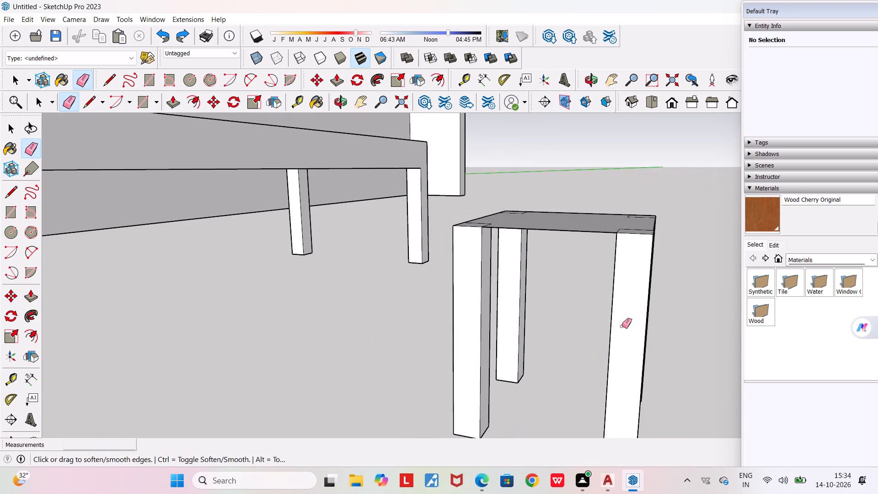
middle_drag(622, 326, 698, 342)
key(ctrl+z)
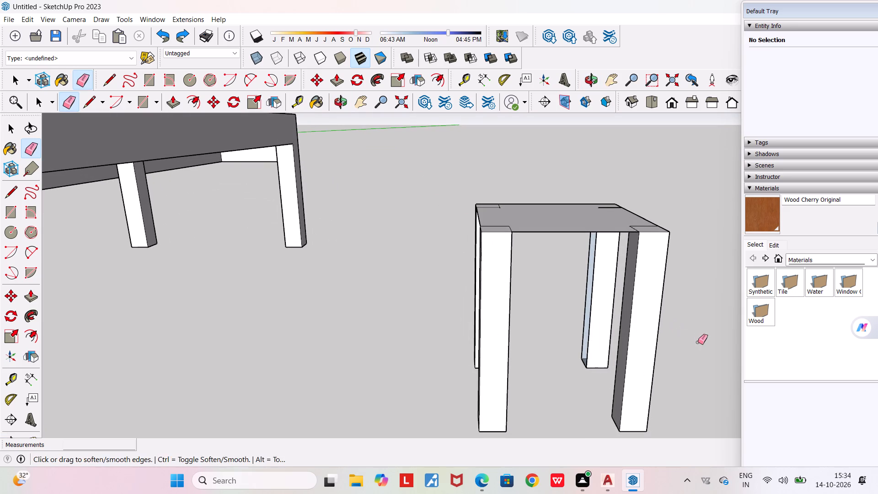
Undo once more to restore the closed inner sides of the stool's far leg.
key(ctrl+z)
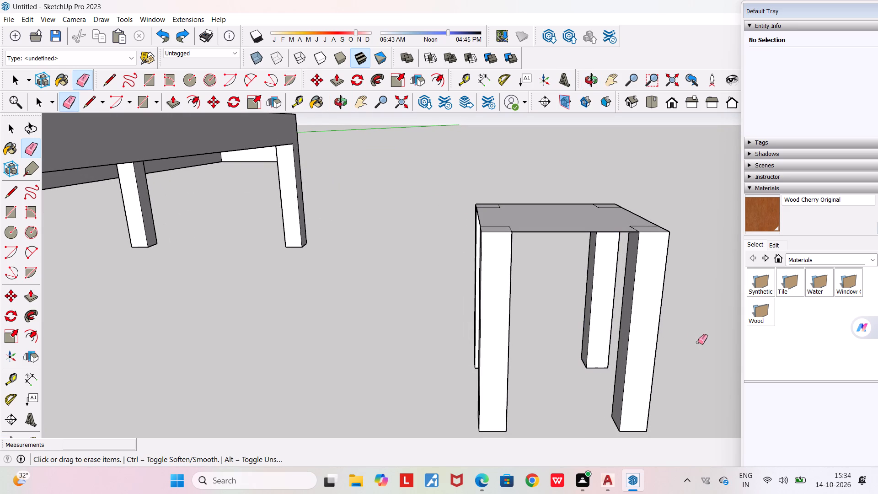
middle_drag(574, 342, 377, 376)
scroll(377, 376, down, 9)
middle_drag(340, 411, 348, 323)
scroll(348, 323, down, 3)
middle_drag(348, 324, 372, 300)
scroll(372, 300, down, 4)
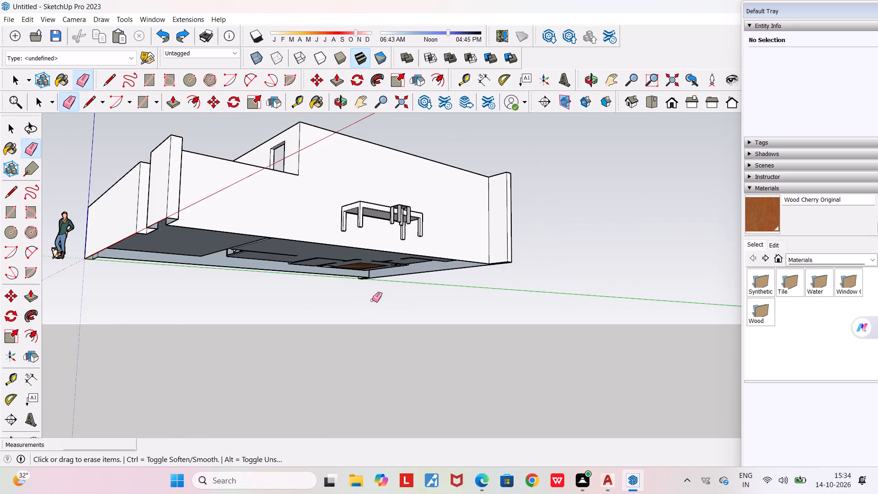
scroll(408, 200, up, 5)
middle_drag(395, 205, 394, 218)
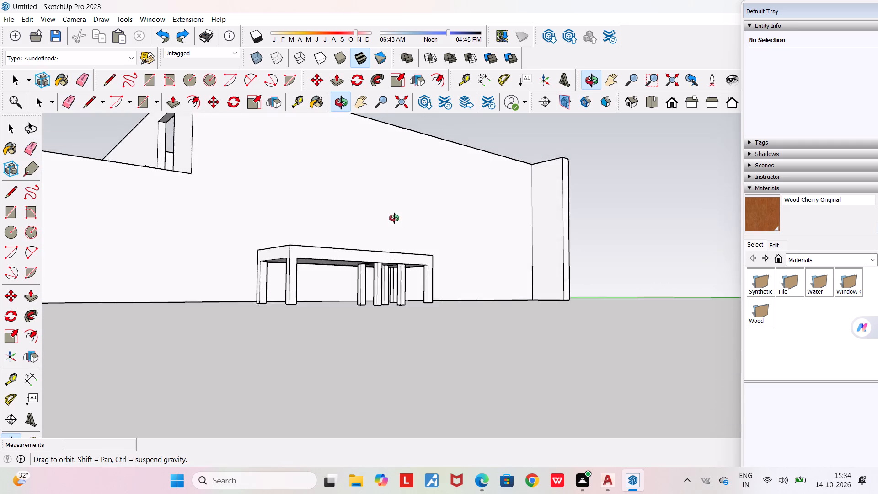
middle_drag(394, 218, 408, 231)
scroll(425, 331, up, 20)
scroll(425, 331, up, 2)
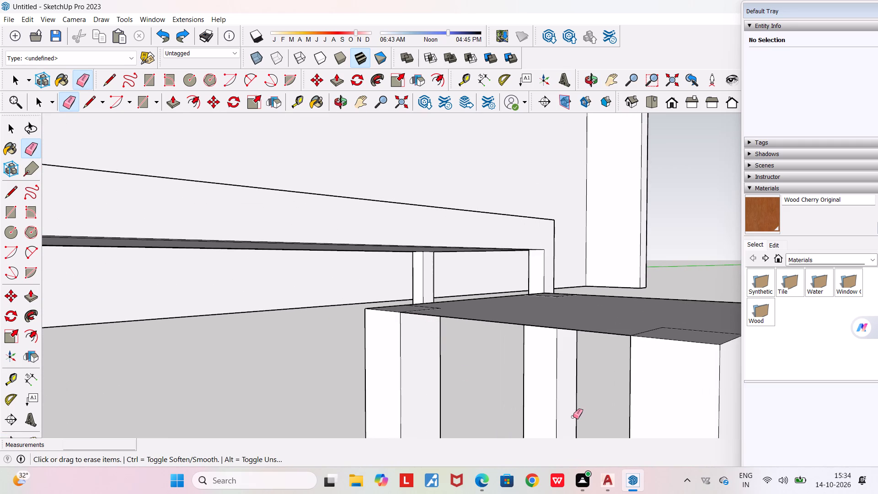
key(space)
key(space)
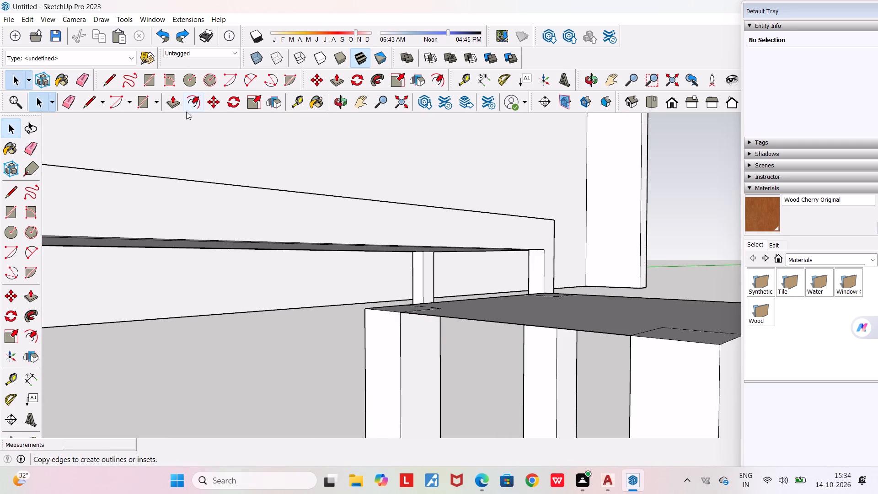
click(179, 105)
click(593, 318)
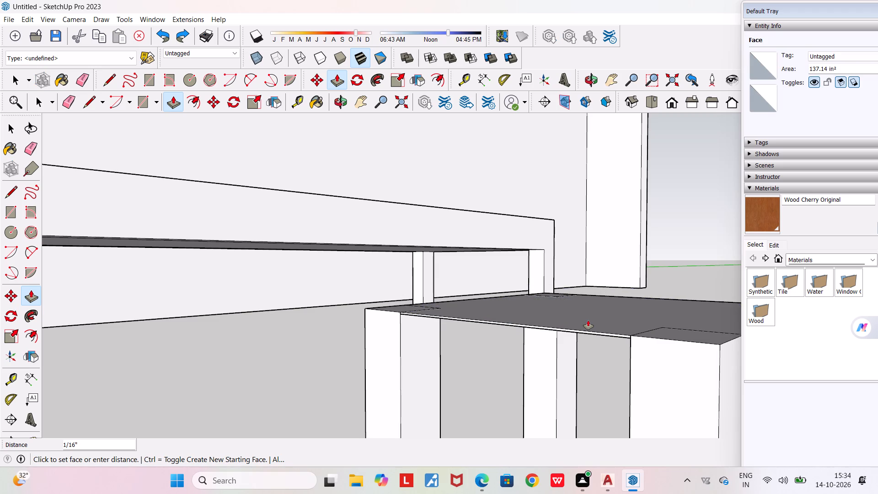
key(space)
Erase two opposite edges of the stool's top between the legs, removing the top face.
middle_drag(588, 320, 505, 398)
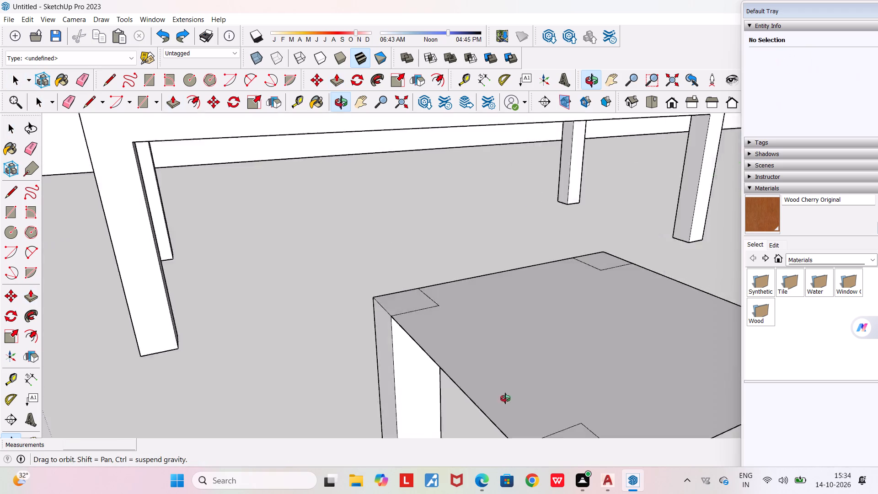
middle_drag(505, 398, 169, 412)
scroll(169, 412, down, 14)
middle_drag(187, 392, 178, 332)
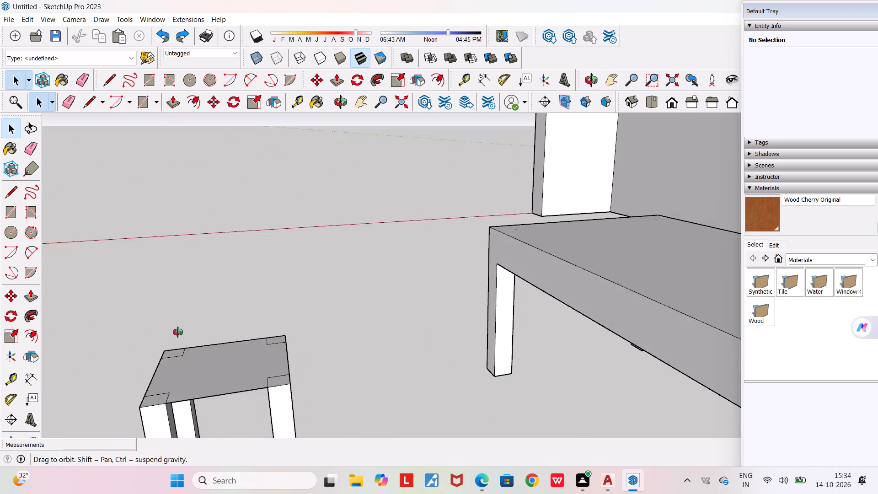
middle_drag(178, 332, 193, 291)
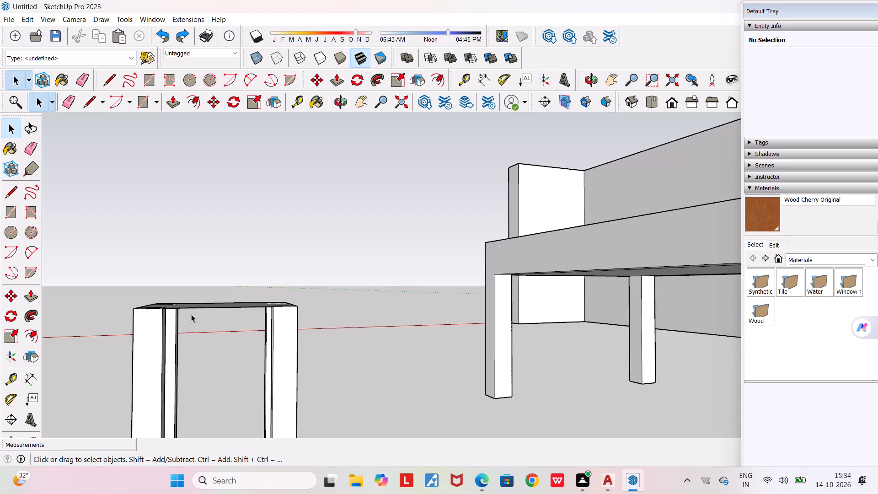
scroll(194, 302, up, 2)
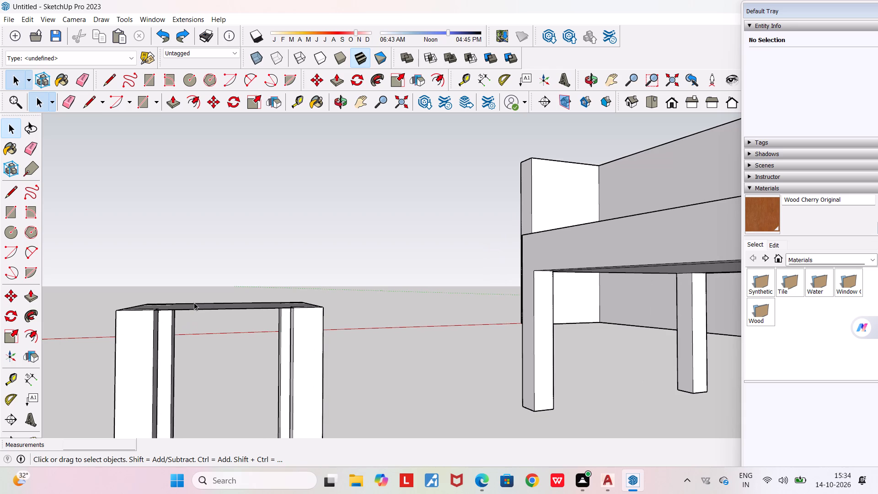
click(200, 309)
scroll(200, 309, up, 1)
middle_drag(203, 313, 199, 377)
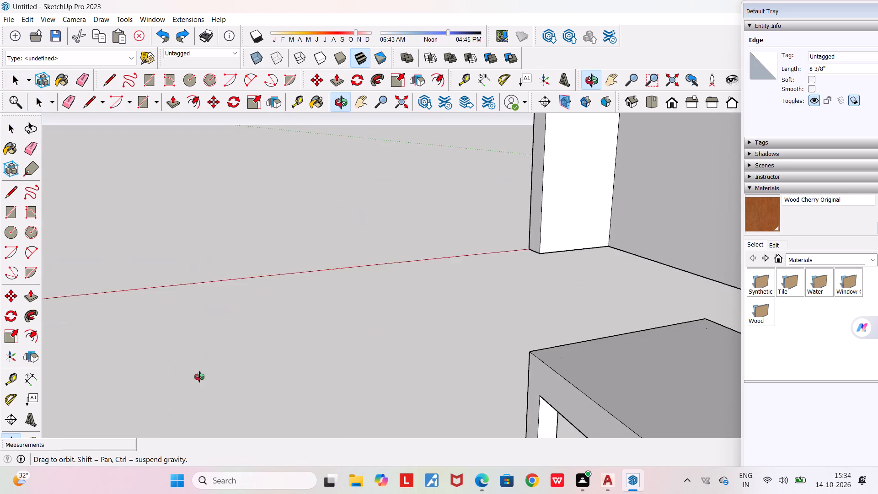
middle_drag(199, 377, 196, 366)
scroll(196, 366, down, 14)
scroll(196, 380, up, 1)
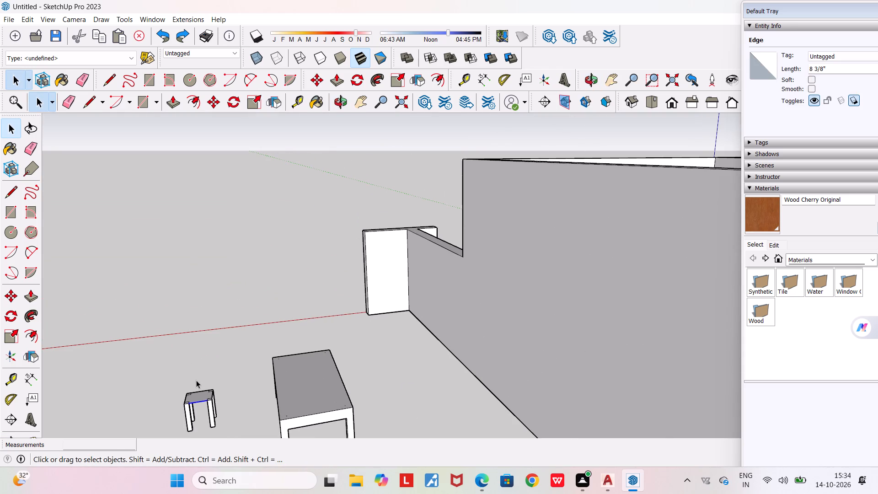
click(69, 108)
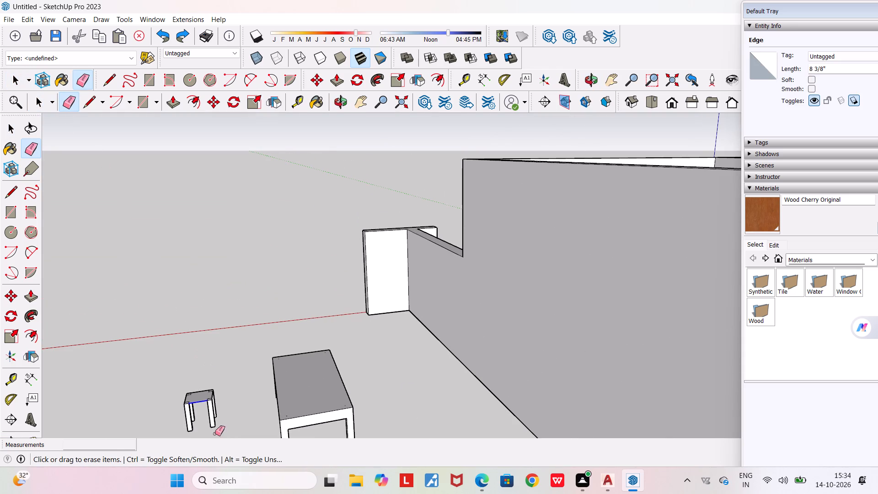
scroll(192, 420, up, 5)
drag(201, 401, 211, 358)
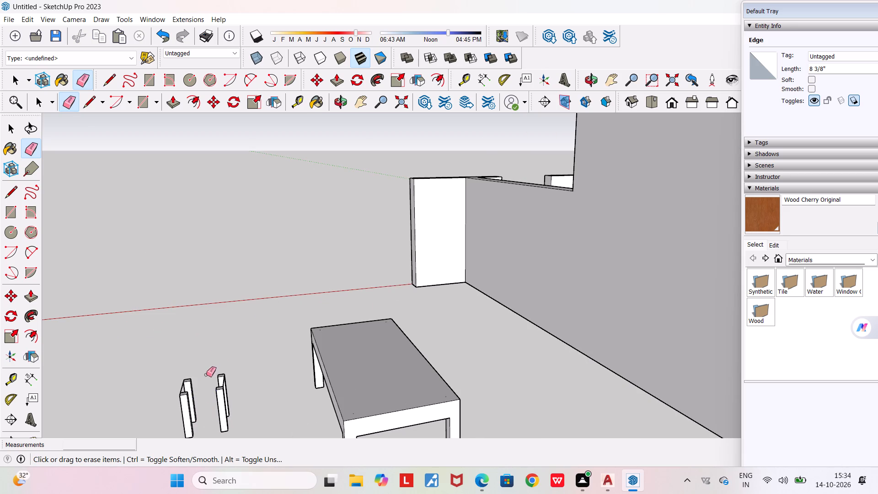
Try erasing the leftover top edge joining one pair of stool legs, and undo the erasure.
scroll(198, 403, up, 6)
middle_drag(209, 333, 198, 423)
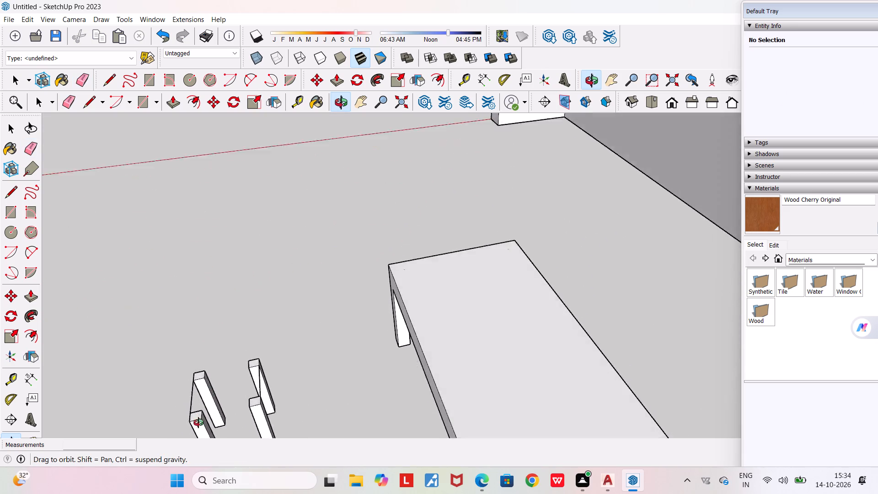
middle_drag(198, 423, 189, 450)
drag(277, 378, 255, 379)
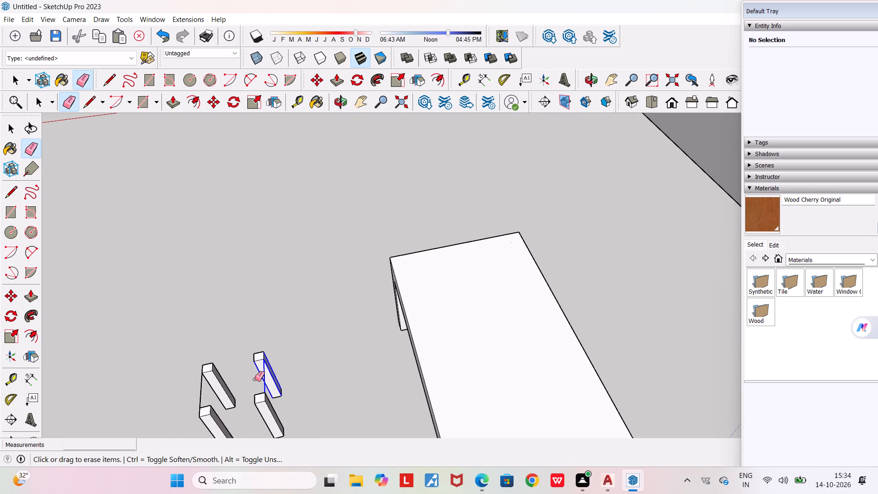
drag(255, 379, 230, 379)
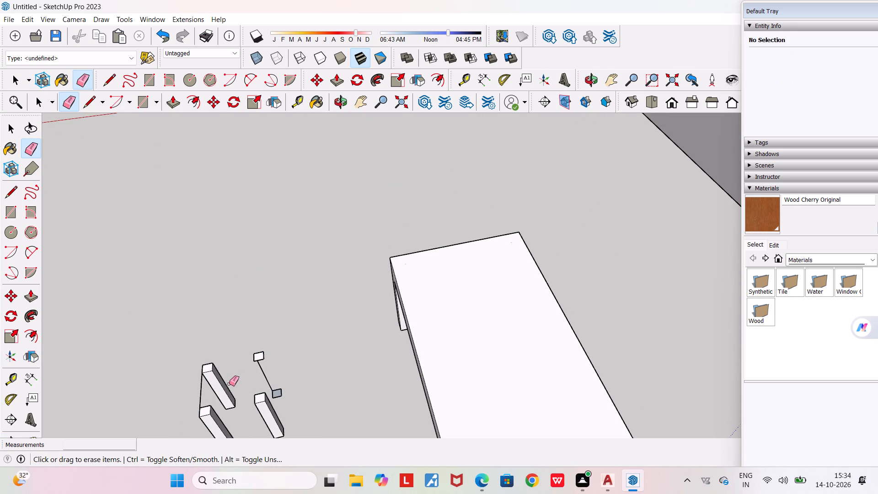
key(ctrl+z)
Erase the leftover top edge joining the pair of stool legs farther from the large table.
scroll(210, 416, up, 4)
click(197, 378)
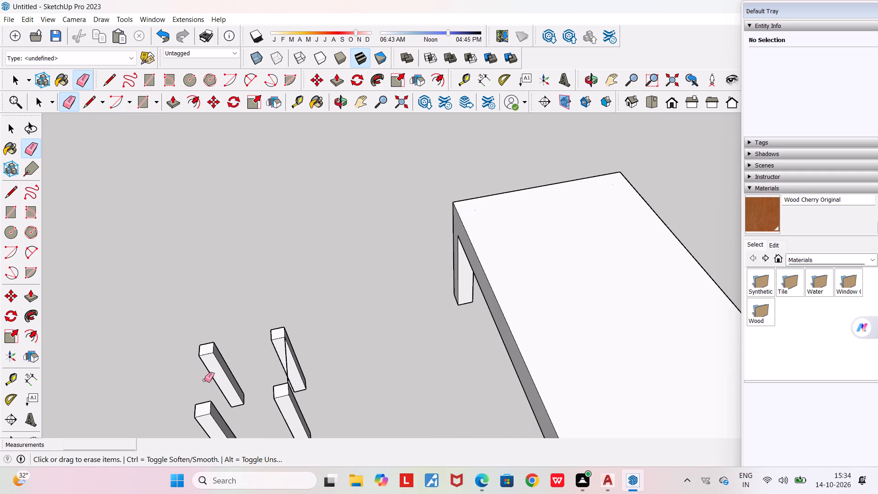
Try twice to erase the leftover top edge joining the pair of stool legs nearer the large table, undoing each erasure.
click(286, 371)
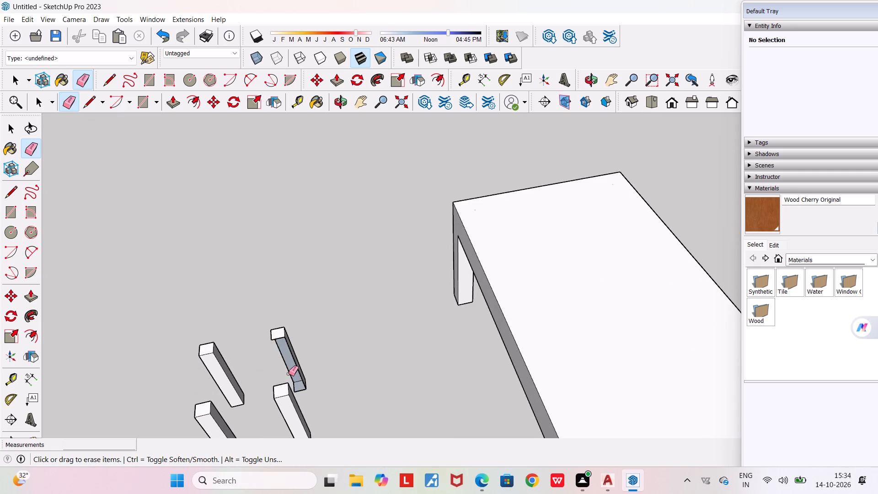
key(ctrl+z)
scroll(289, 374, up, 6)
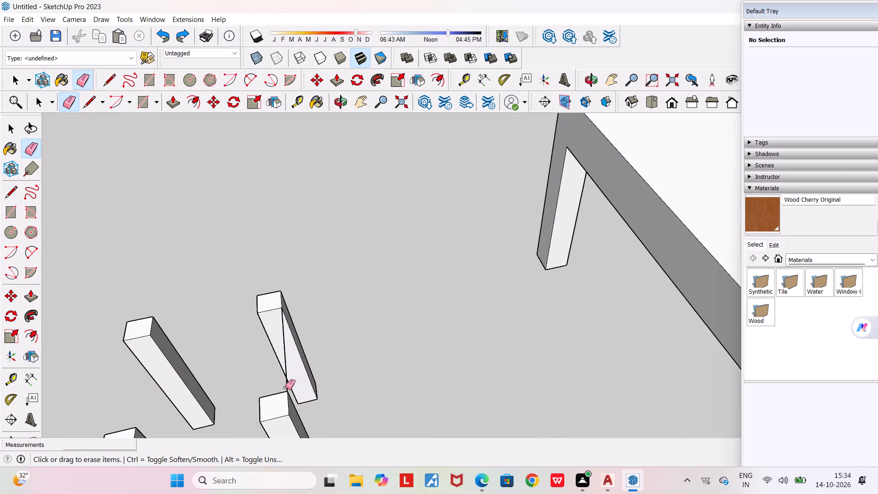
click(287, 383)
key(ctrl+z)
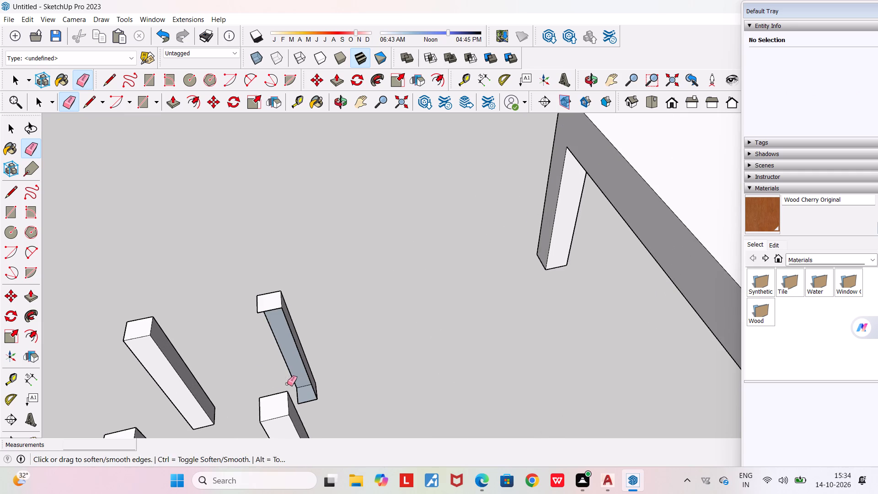
Erase the leftover top edge joining the remaining pair of stool legs, leaving four separate legs.
middle_drag(287, 384, 270, 457)
drag(292, 378, 282, 378)
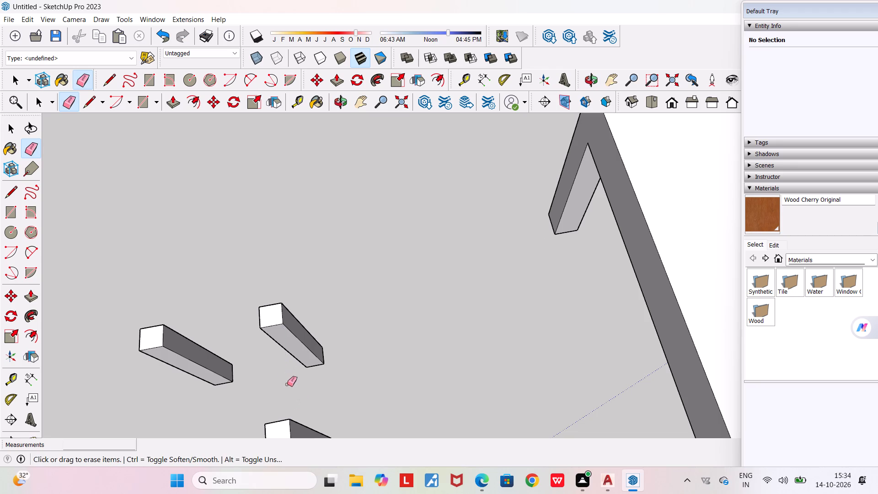
Redraw the stool's top as a rectangle between diagonally opposite outer corners of the four legs.
middle_drag(282, 381, 265, 342)
scroll(265, 341, down, 5)
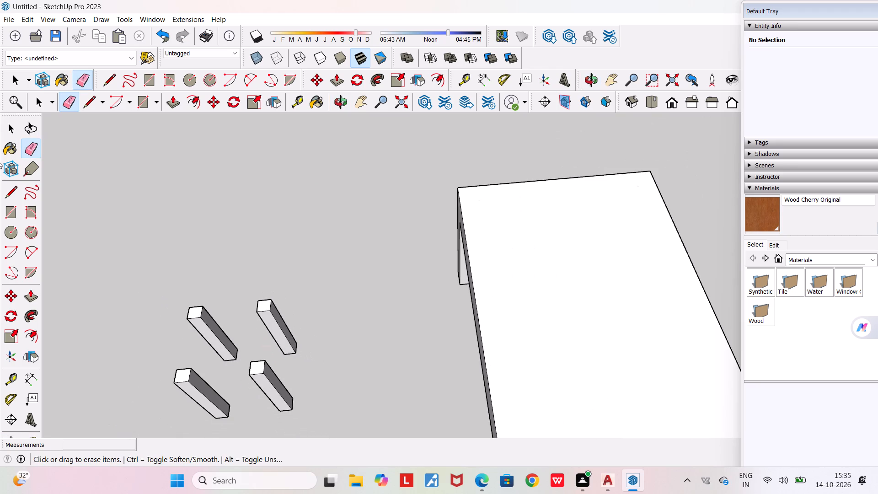
click(139, 98)
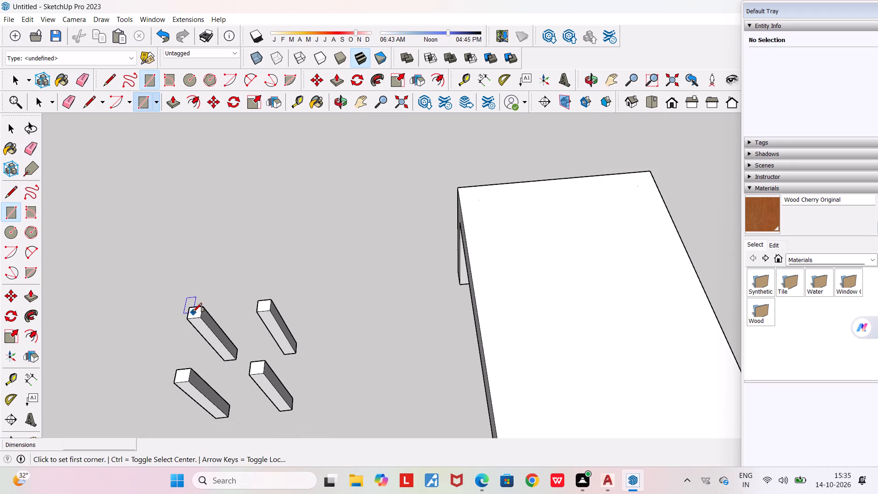
click(190, 303)
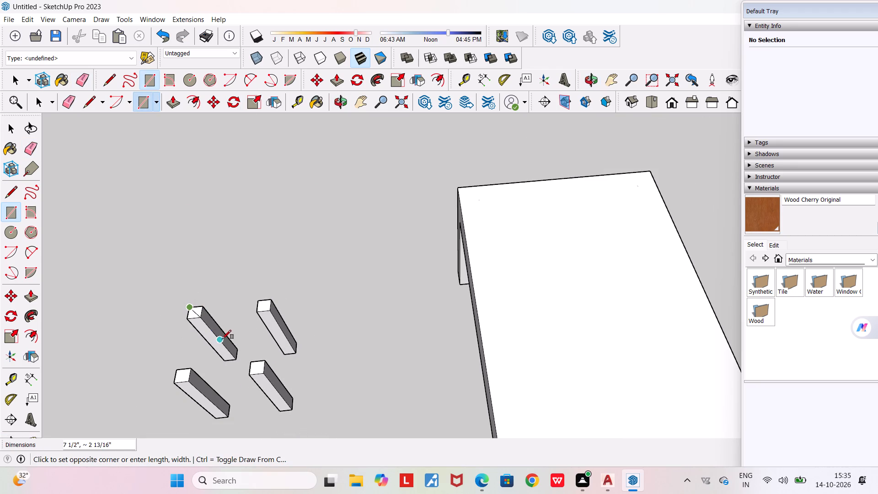
click(263, 374)
middle_drag(253, 350, 317, 196)
scroll(317, 196, down, 3)
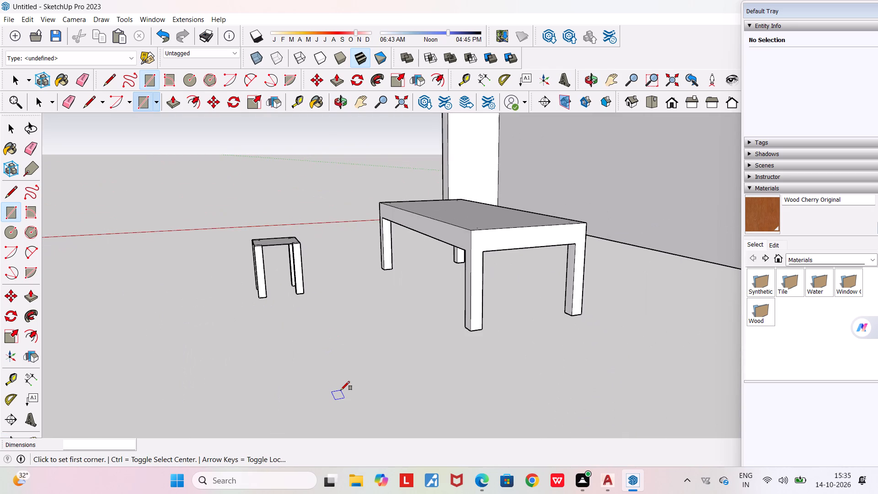
Push/Pull the stool's main top face between the corner squares downward 9/16" to give the top thickness.
key(space)
scroll(265, 191, up, 4)
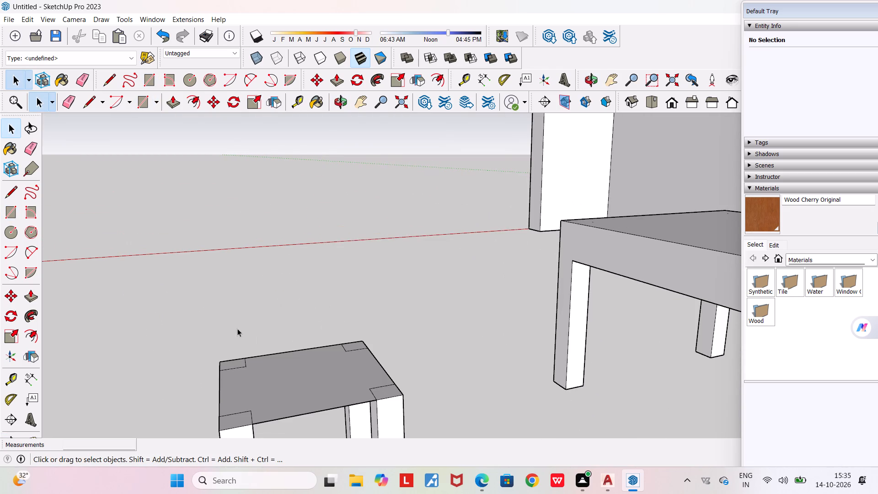
click(169, 103)
click(297, 368)
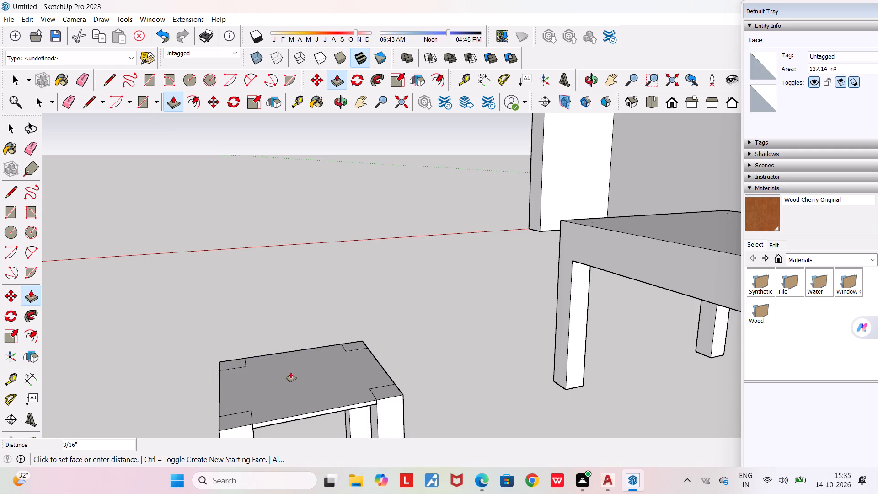
click(291, 375)
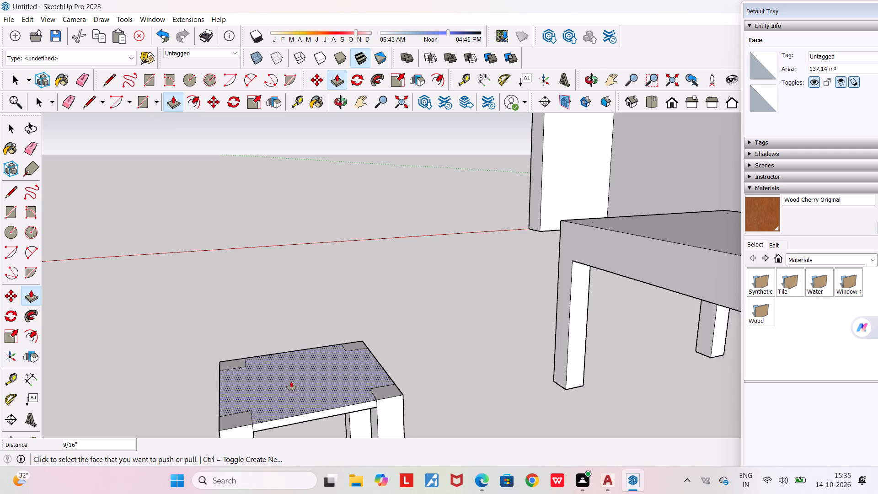
middle_drag(291, 379, 296, 239)
scroll(296, 239, down, 3)
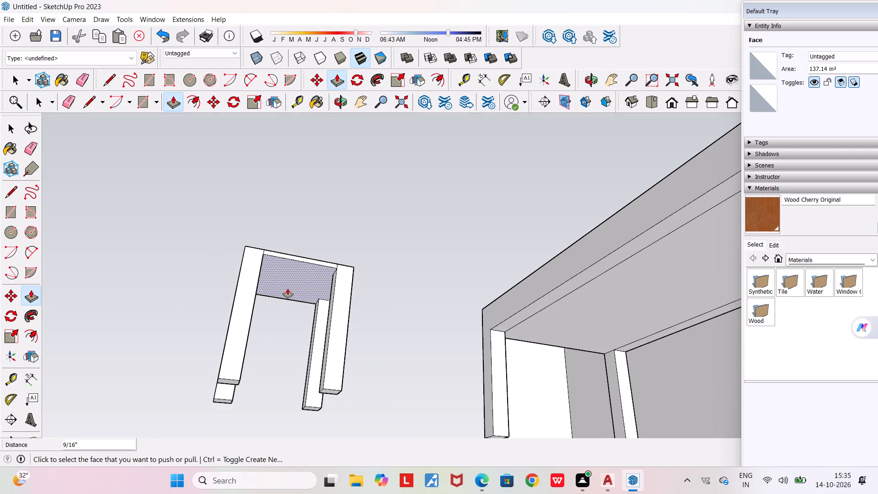
middle_drag(274, 351, 266, 420)
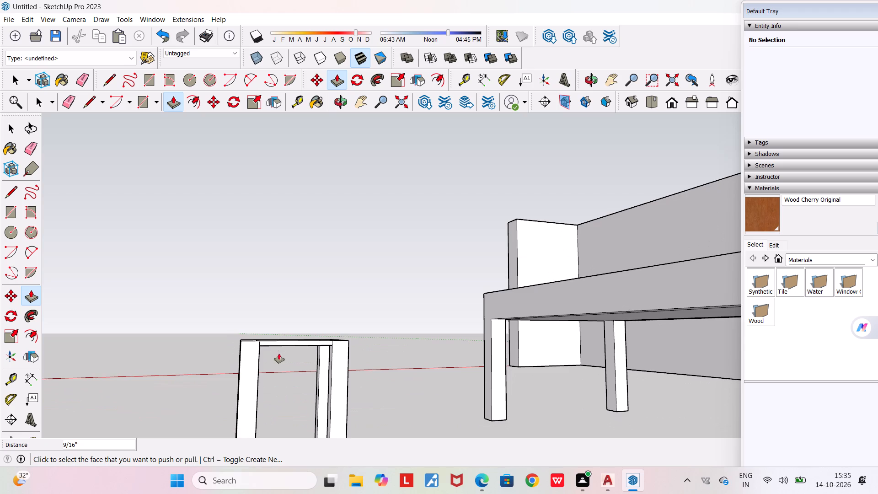
Push/Pull the nearest corner square of the stool top downward 9/16" to its leg.
scroll(276, 348, up, 4)
scroll(245, 335, down, 4)
middle_drag(238, 356, 244, 389)
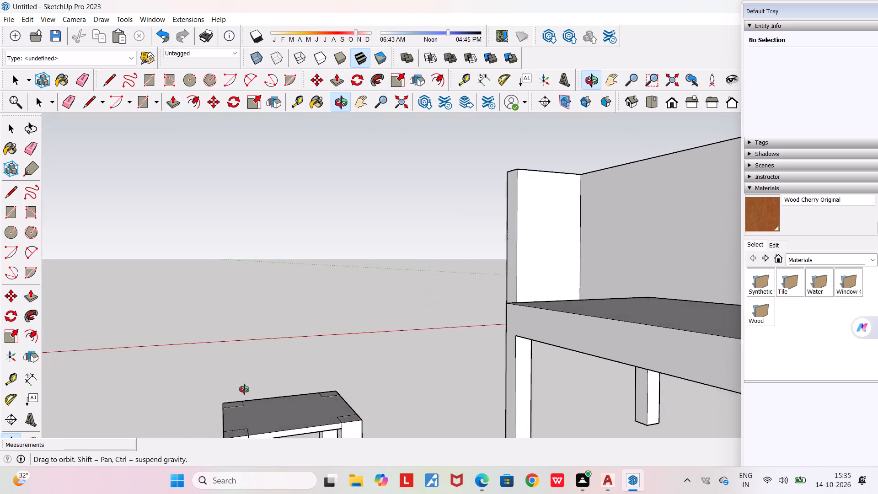
middle_drag(244, 389, 244, 390)
middle_drag(244, 389, 233, 356)
middle_drag(225, 350, 229, 361)
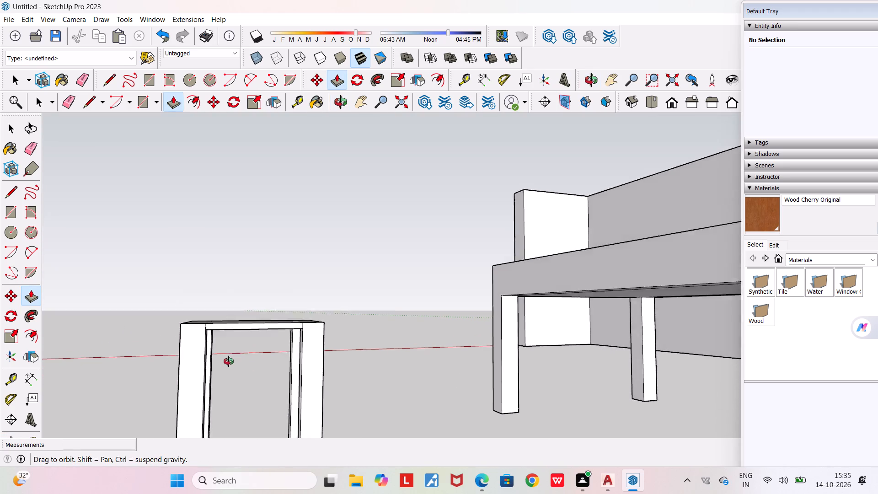
middle_drag(229, 361, 227, 377)
scroll(187, 382, up, 11)
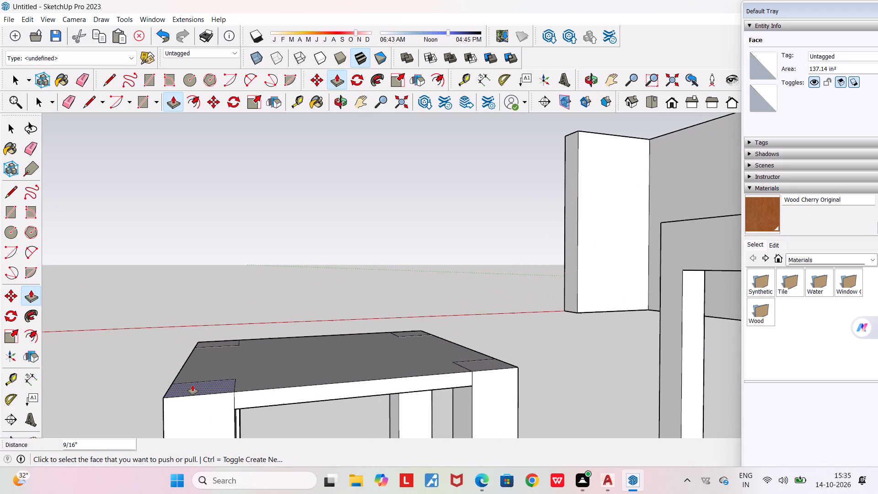
click(193, 385)
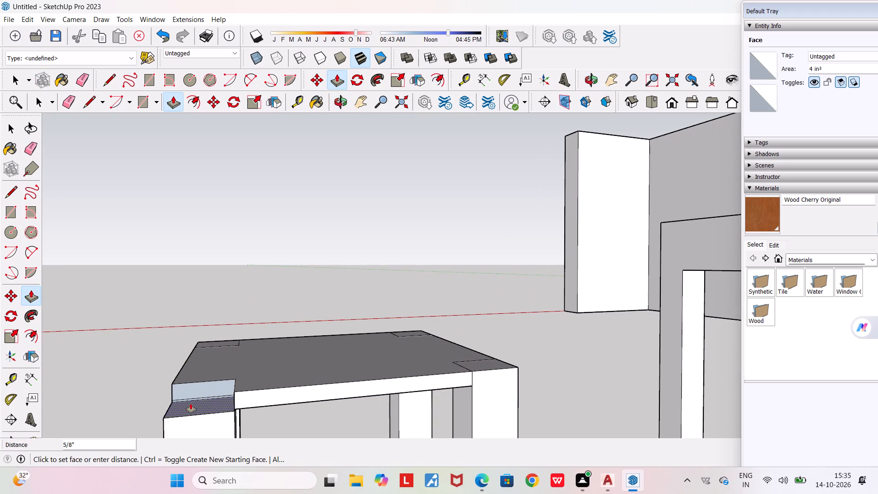
click(189, 403)
Push/Pull the adjacent corner square of the stool top downward 9/16" in the same way.
middle_drag(198, 370, 349, 379)
scroll(349, 379, down, 7)
middle_drag(335, 394, 435, 391)
scroll(435, 391, down, 8)
middle_drag(338, 430, 371, 423)
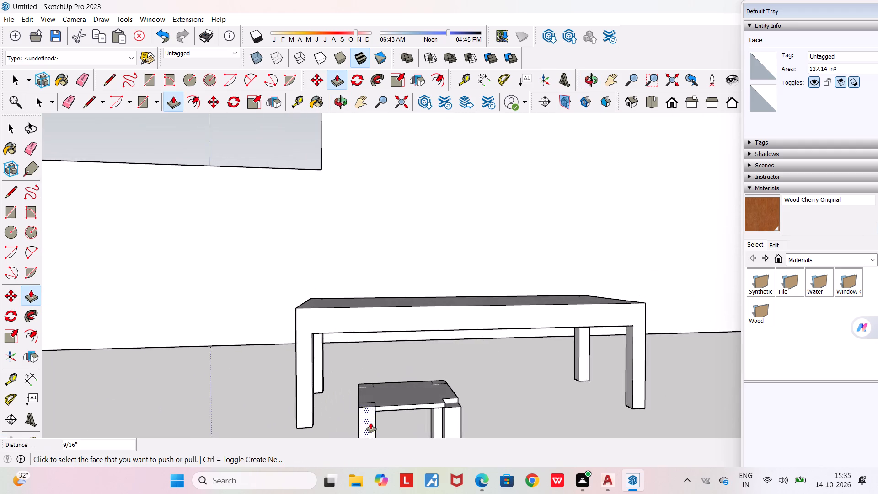
scroll(371, 423, up, 10)
click(364, 383)
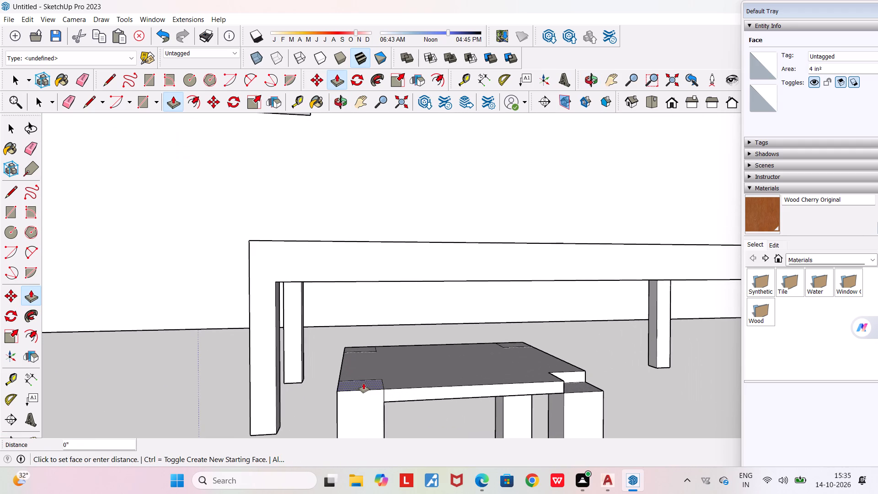
click(366, 395)
Push/Pull a third corner square of the stool top downward 1/2" to its leg.
middle_drag(365, 394, 401, 387)
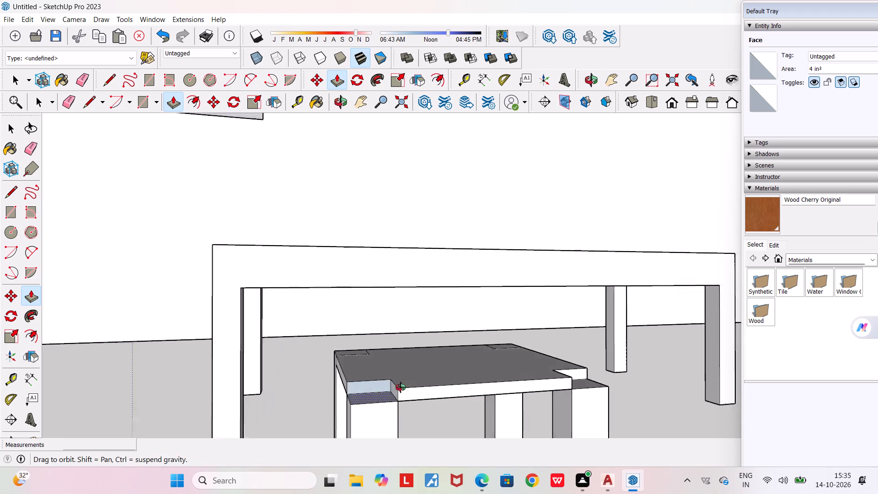
middle_drag(401, 387, 615, 406)
middle_drag(543, 411, 549, 411)
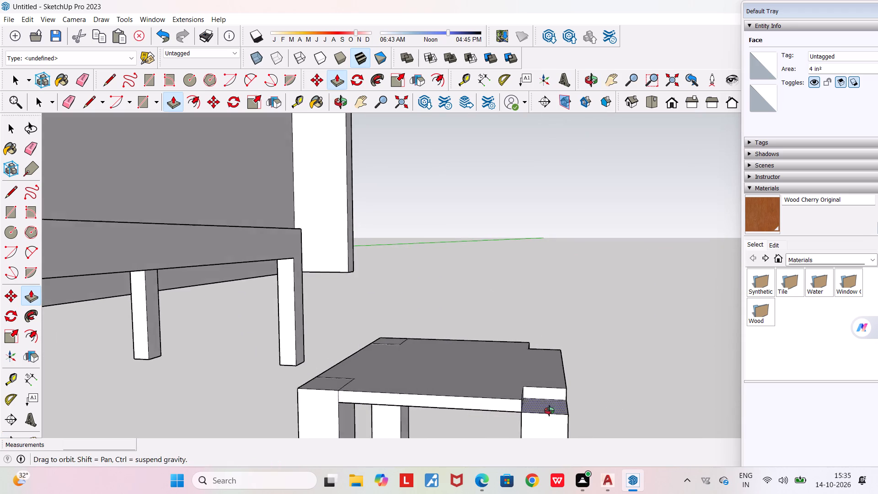
middle_drag(549, 411, 641, 411)
scroll(621, 409, down, 1)
scroll(424, 403, up, 5)
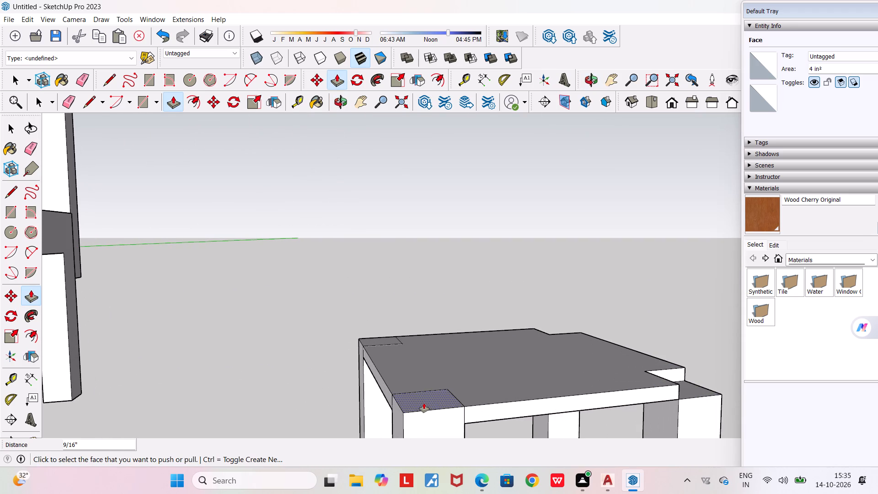
click(420, 399)
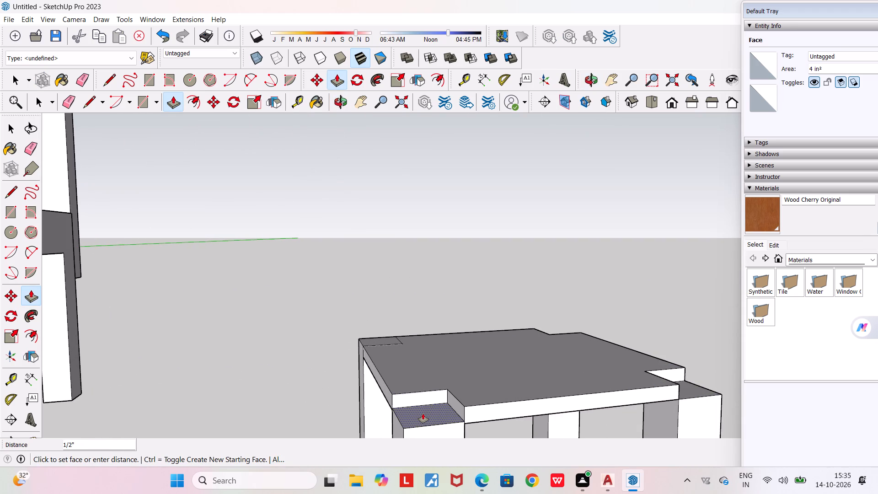
click(423, 413)
Push/Pull the last corner square of the stool top down to its leg, adjusting it by a further 1/16".
middle_drag(419, 407, 567, 413)
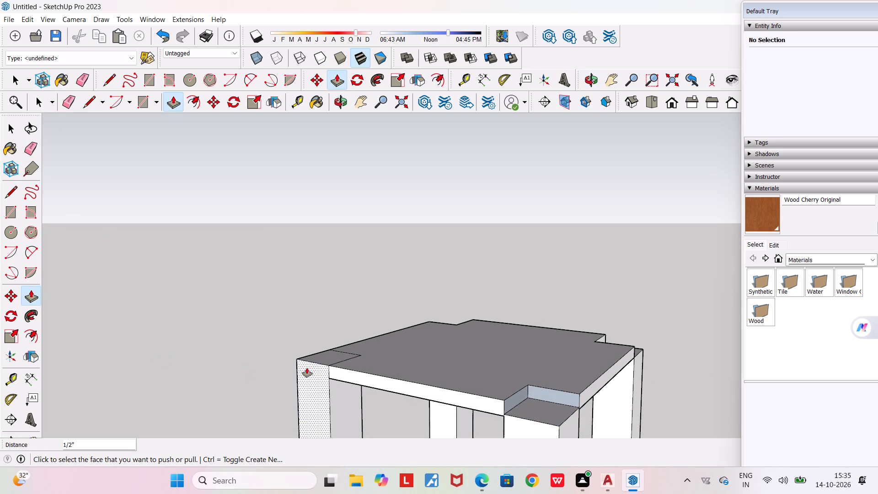
middle_drag(310, 370, 411, 396)
scroll(331, 411, up, 4)
click(352, 365)
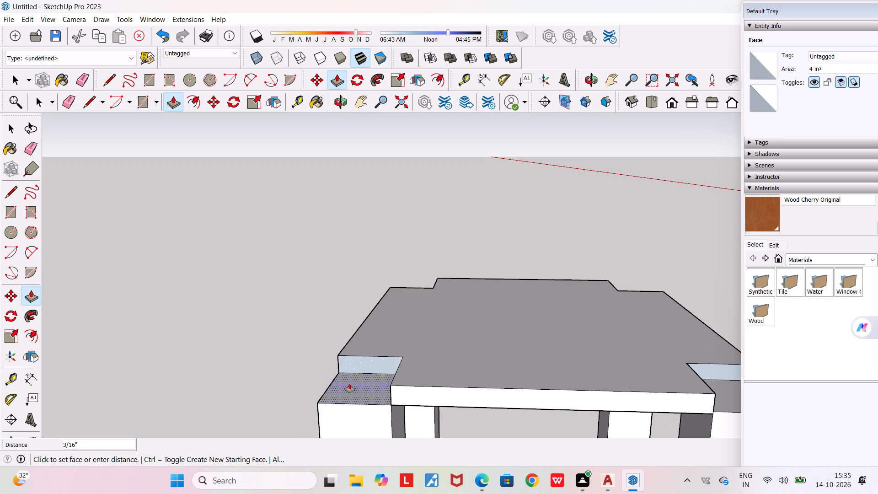
click(349, 385)
scroll(349, 385, up, 2)
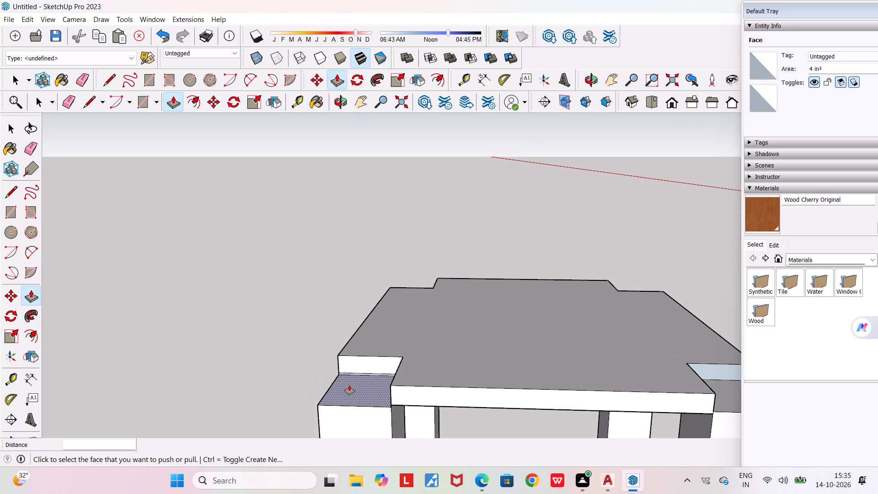
scroll(349, 385, up, 2)
click(349, 385)
click(349, 382)
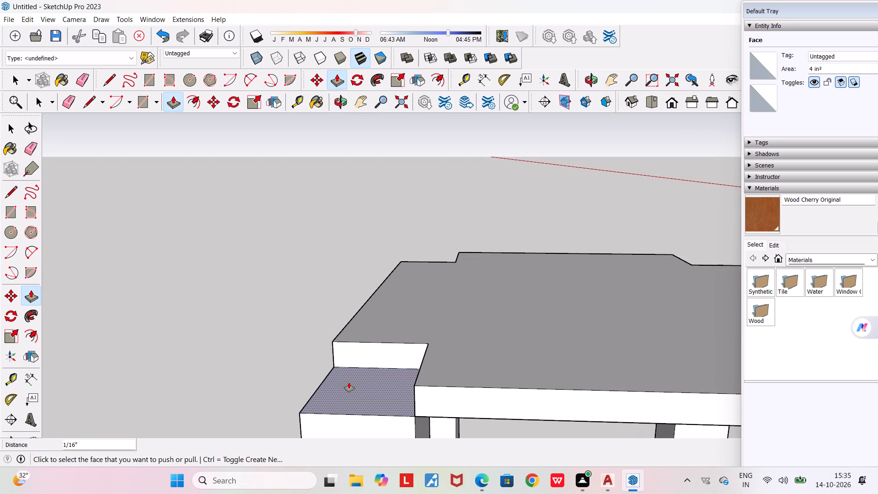
Push/Pull the side face of the last-cut corner notch 2" outward to fill the top above that leg.
middle_drag(344, 401, 629, 363)
scroll(350, 403, up, 1)
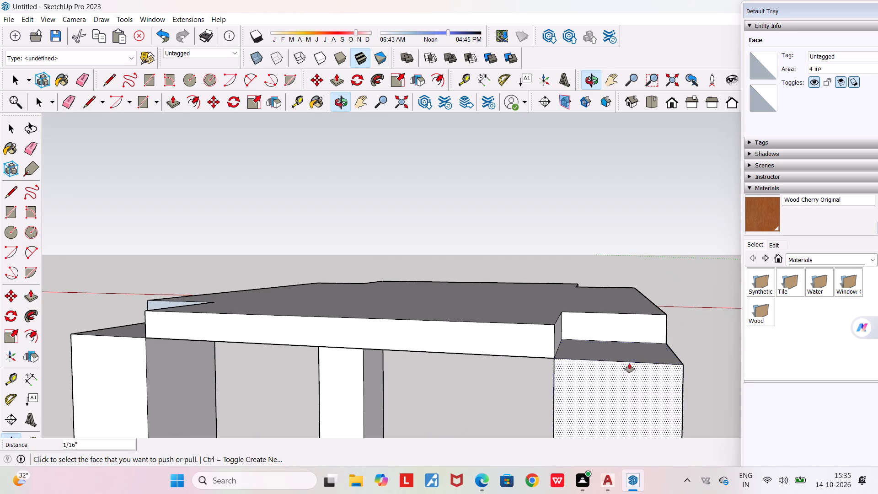
click(624, 327)
click(622, 350)
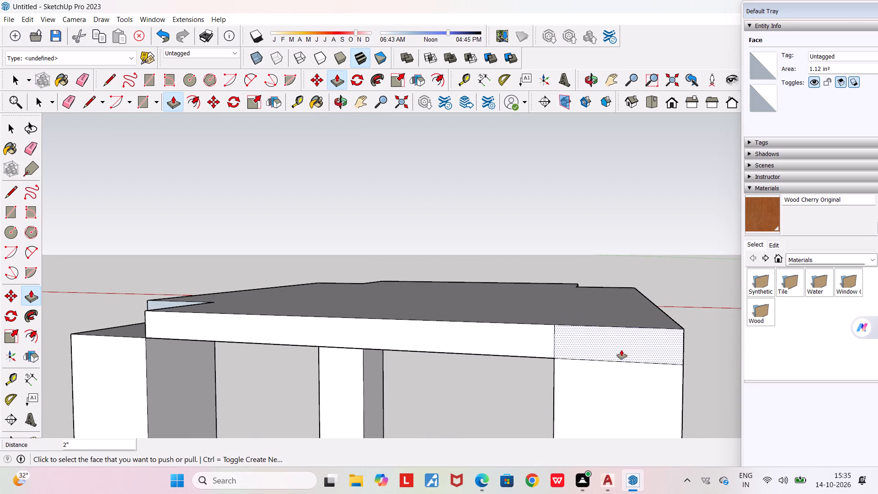
Fill a second corner notch by pulling its side face 2" outward, flush with the stool top's edge.
middle_drag(510, 349, 746, 377)
scroll(746, 377, down, 7)
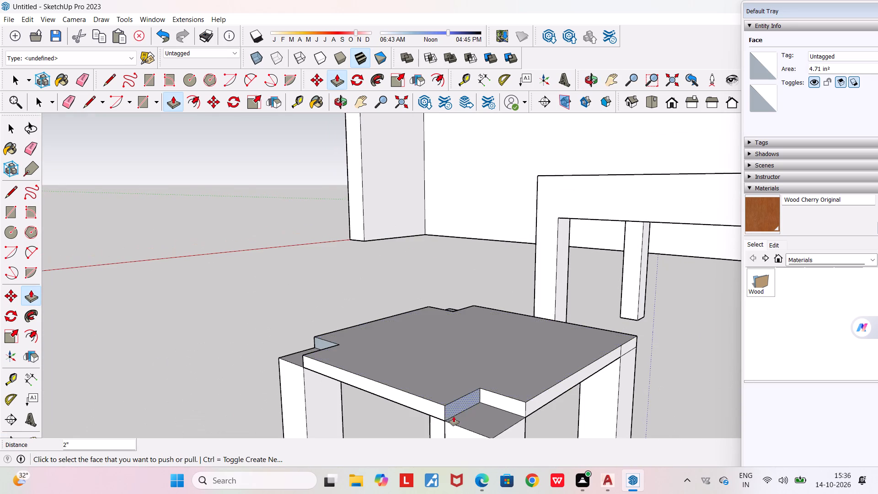
scroll(503, 394, up, 3)
click(503, 402)
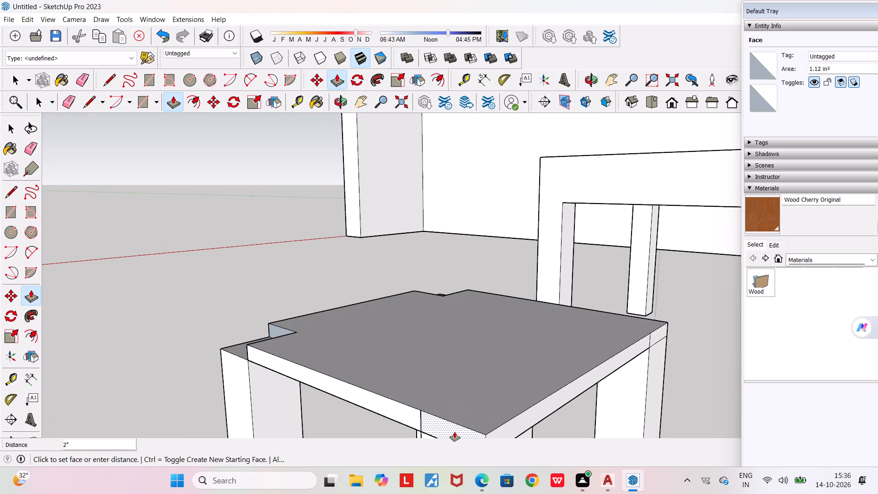
click(395, 408)
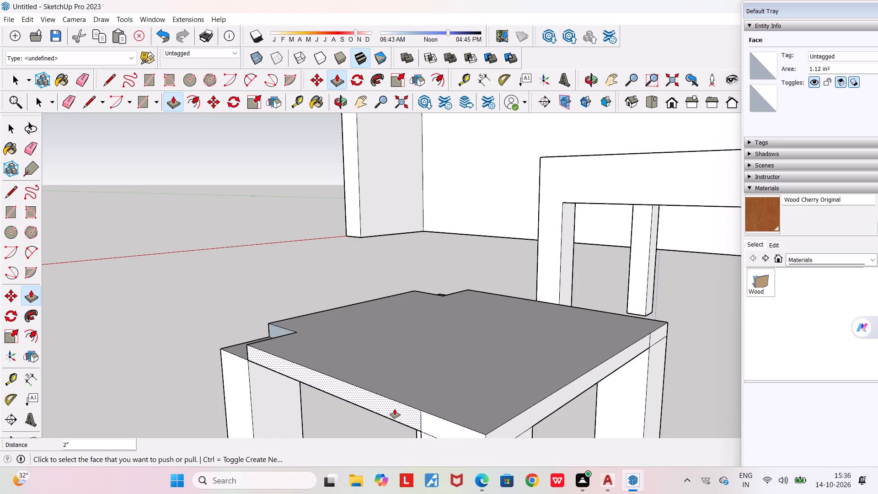
Fill a third corner notch by pulling its side face 2" outward over the leg.
middle_drag(402, 407, 634, 409)
scroll(634, 409, down, 4)
click(418, 413)
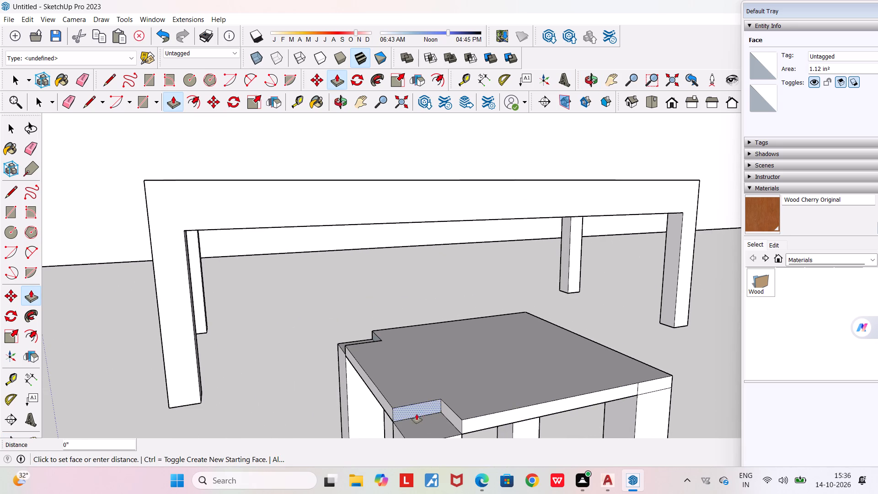
click(478, 420)
Fill the last corner notch by pulling its side face 2" outward to complete the stool's square top.
middle_drag(471, 386, 481, 386)
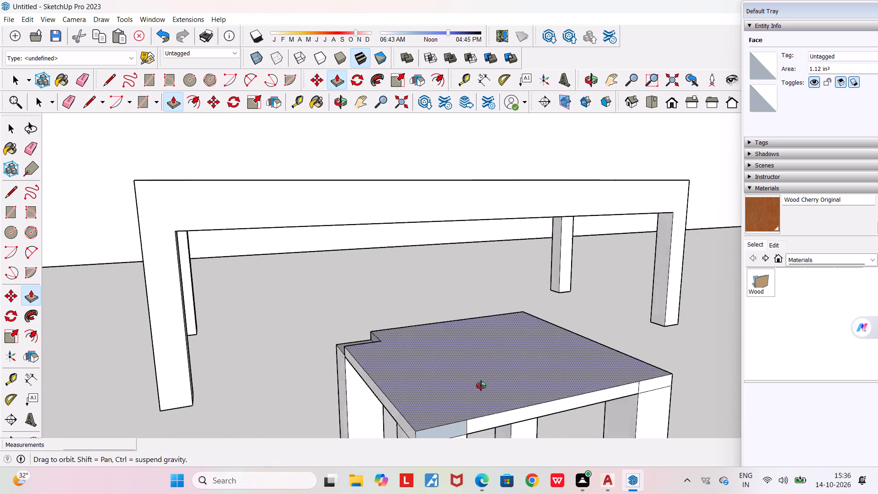
middle_drag(481, 386, 661, 406)
scroll(661, 406, down, 3)
scroll(482, 423, up, 4)
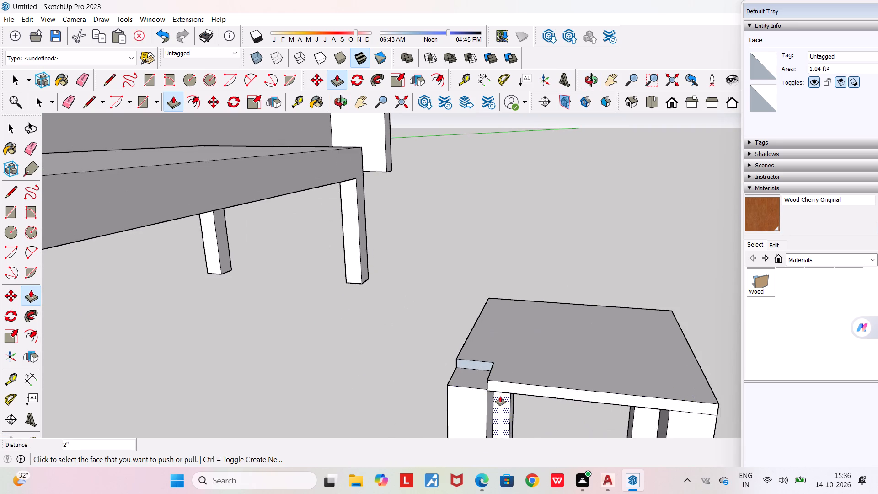
scroll(498, 395, up, 4)
middle_drag(498, 395, 612, 408)
click(584, 352)
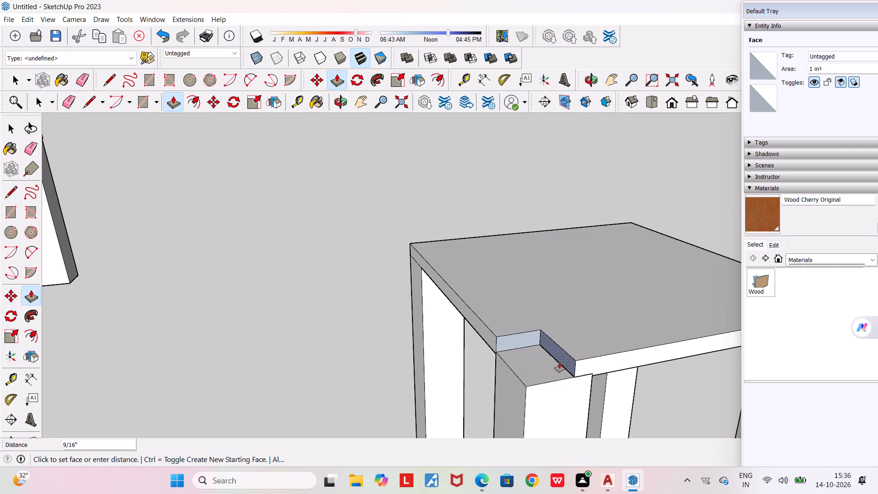
click(474, 326)
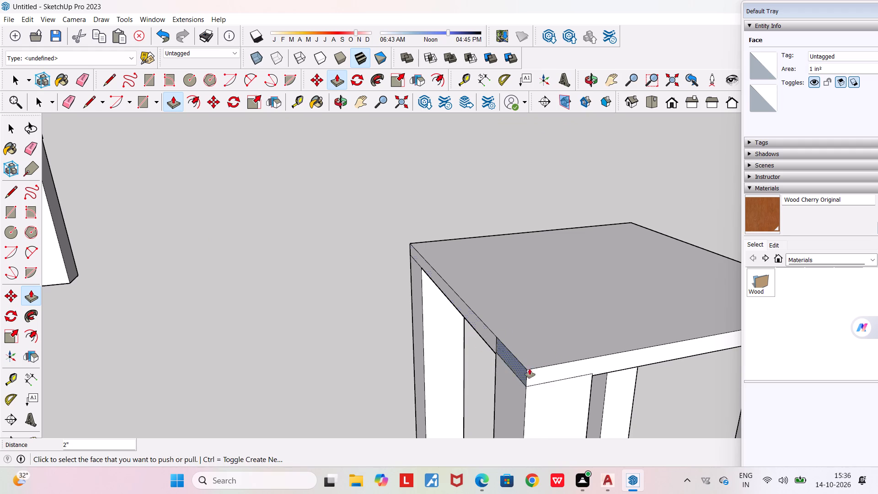
Examine the stool from several sides beside the large table, checking its filled corners and legs from above and below.
middle_drag(550, 381, 334, 386)
scroll(334, 386, down, 15)
middle_drag(389, 381, 363, 381)
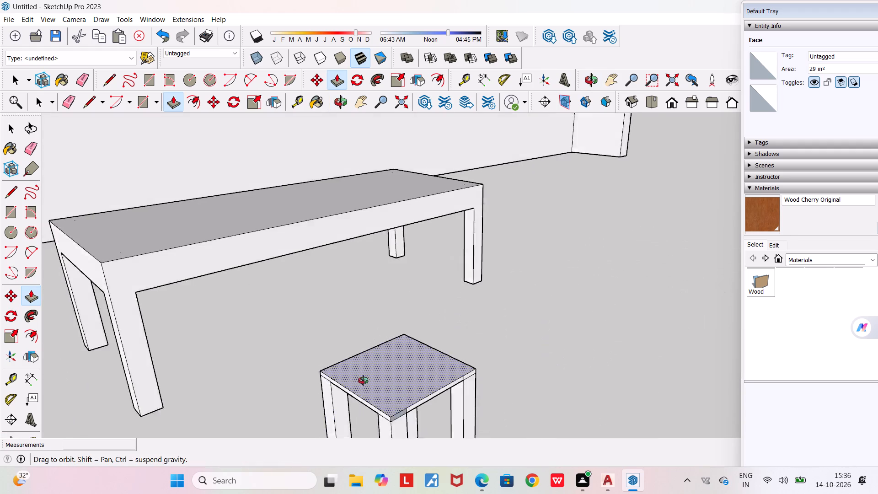
middle_drag(363, 381, 174, 377)
scroll(167, 377, down, 4)
scroll(328, 401, up, 1)
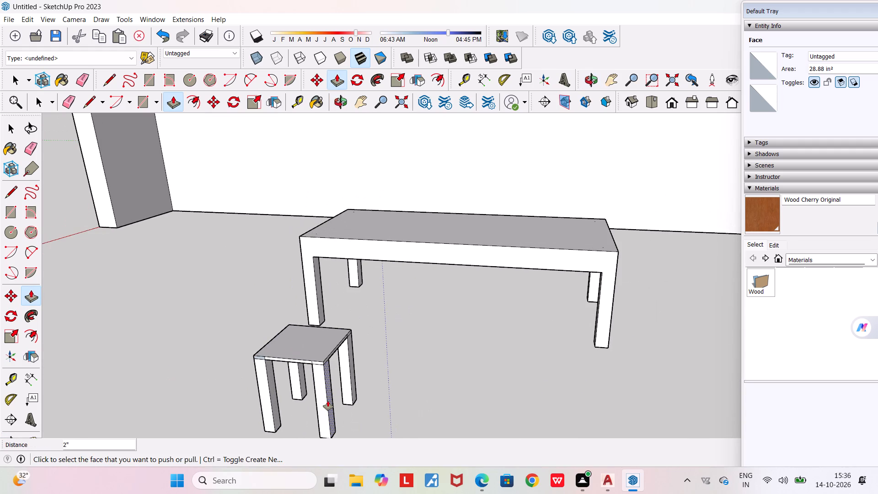
scroll(393, 339, down, 2)
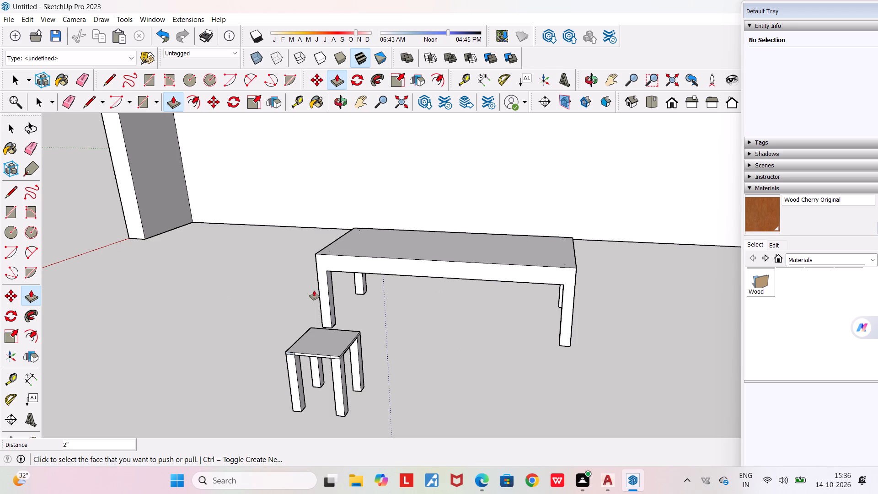
key(space)
scroll(285, 343, up, 7)
middle_drag(289, 389, 189, 296)
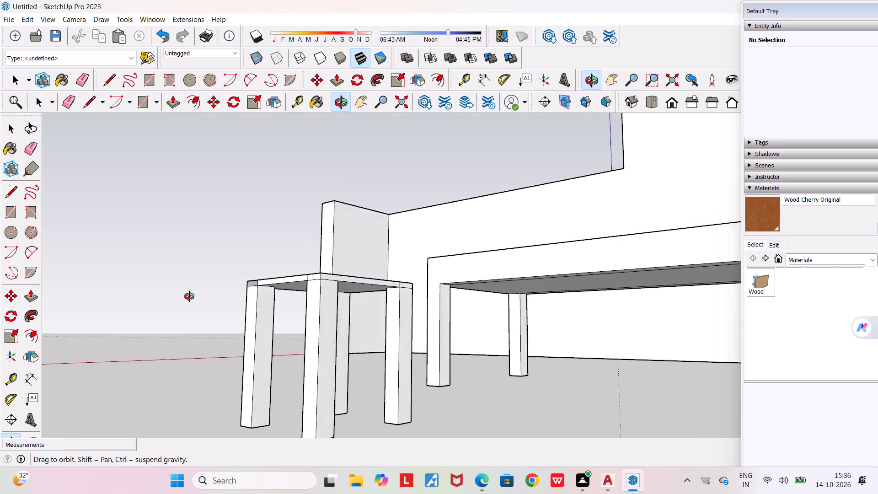
middle_drag(189, 296, 177, 363)
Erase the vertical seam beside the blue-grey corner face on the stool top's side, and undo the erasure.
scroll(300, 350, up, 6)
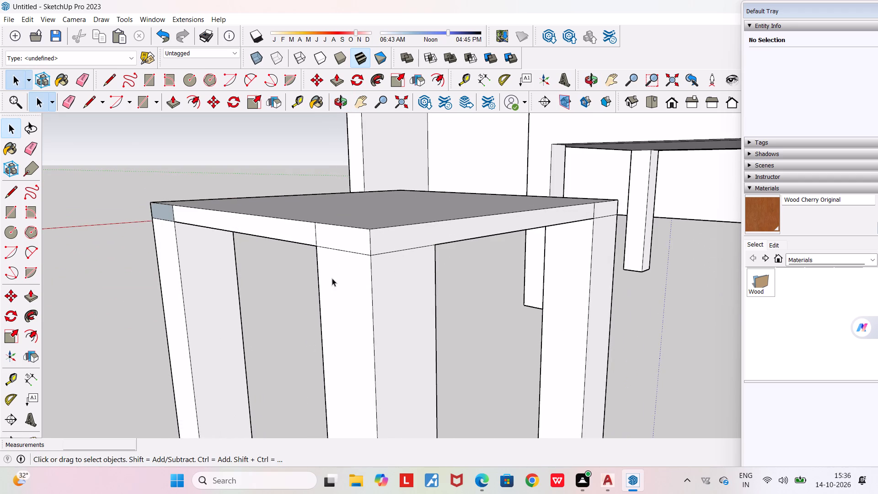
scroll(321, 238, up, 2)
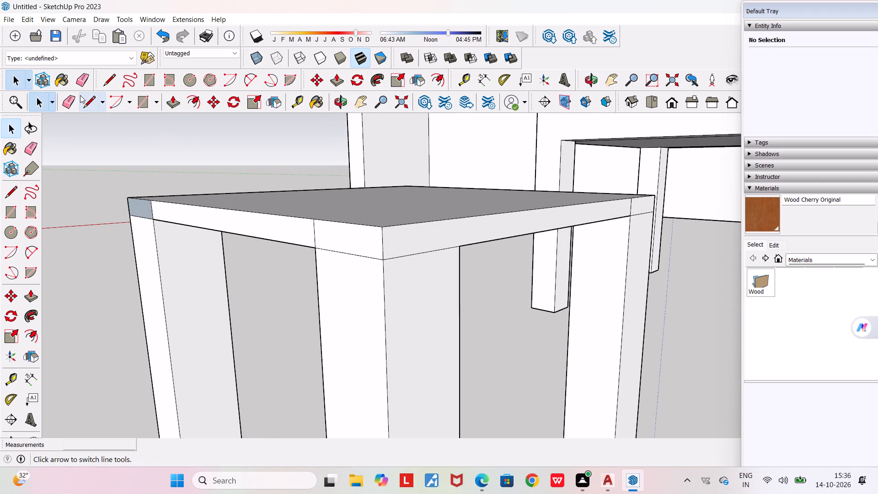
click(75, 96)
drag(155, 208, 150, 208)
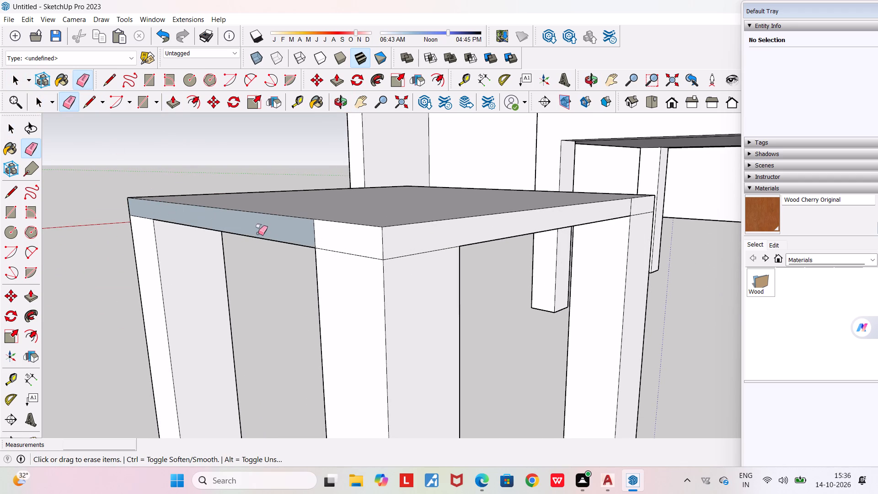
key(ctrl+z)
Erase the vertical seam between the blue-grey corner face and the adjoining side face of the stool top.
middle_drag(180, 212, 302, 193)
scroll(302, 193, down, 4)
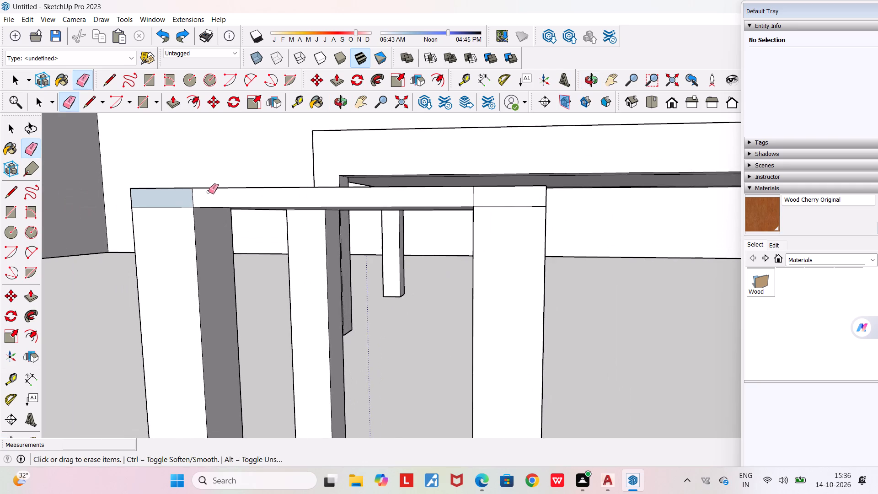
middle_drag(242, 211, 262, 216)
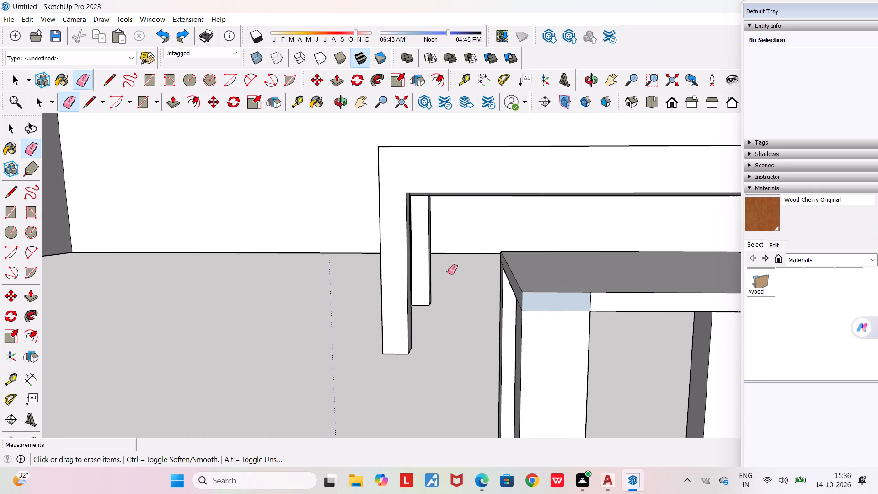
scroll(543, 301, up, 3)
middle_drag(542, 301, 653, 298)
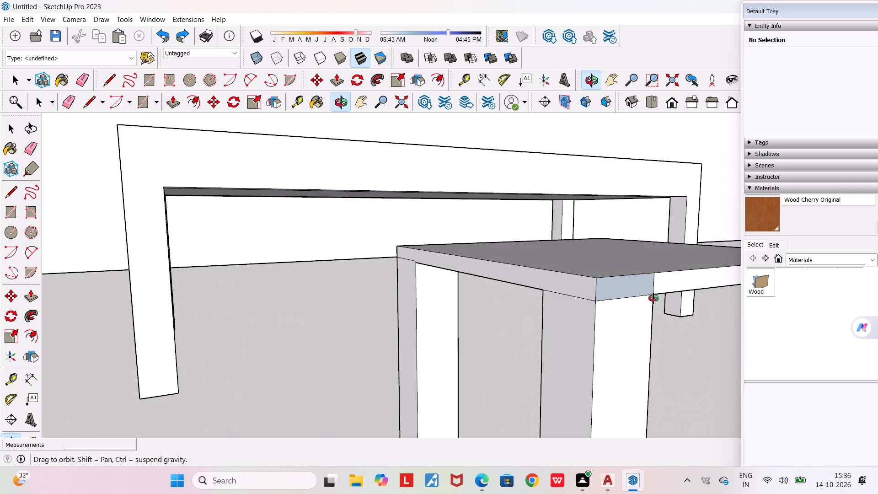
middle_drag(653, 298, 653, 297)
drag(657, 284, 652, 282)
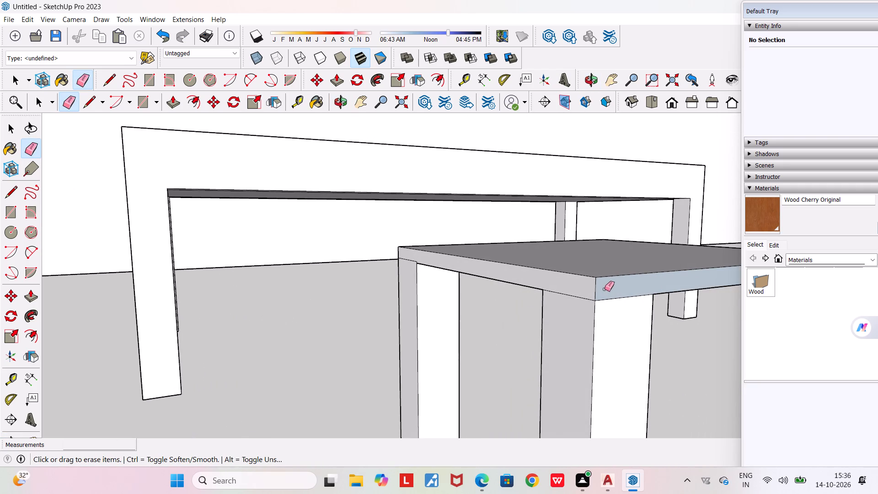
Erase the horizontal seams on both outer sides where the stool top meets the leg below the blue-grey corner face.
middle_drag(549, 286, 758, 322)
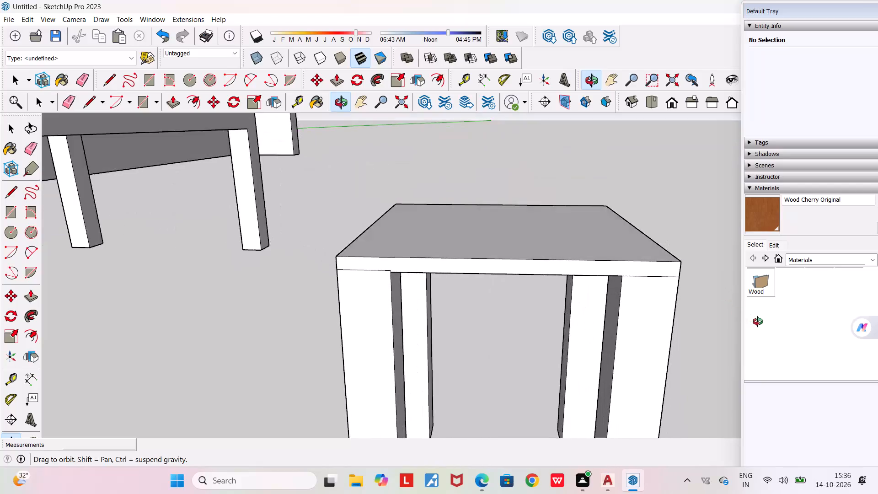
middle_drag(758, 322, 699, 304)
middle_drag(376, 274, 575, 267)
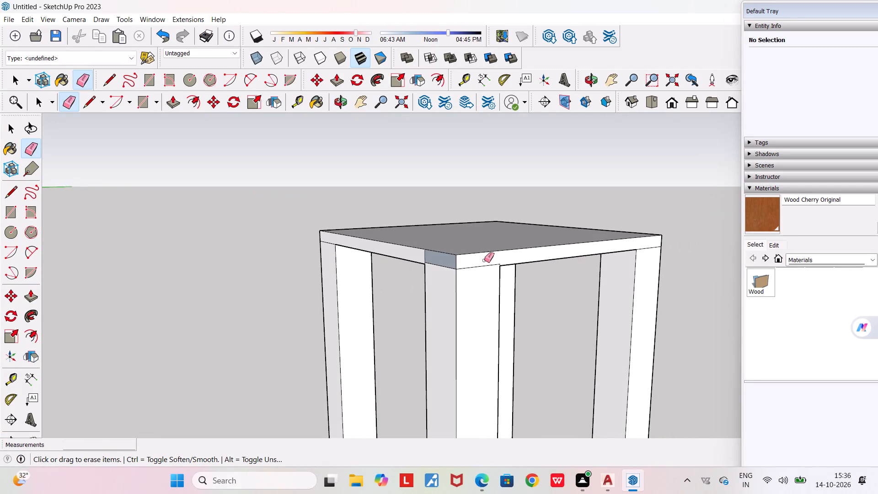
drag(477, 263, 477, 270)
middle_drag(482, 271, 583, 272)
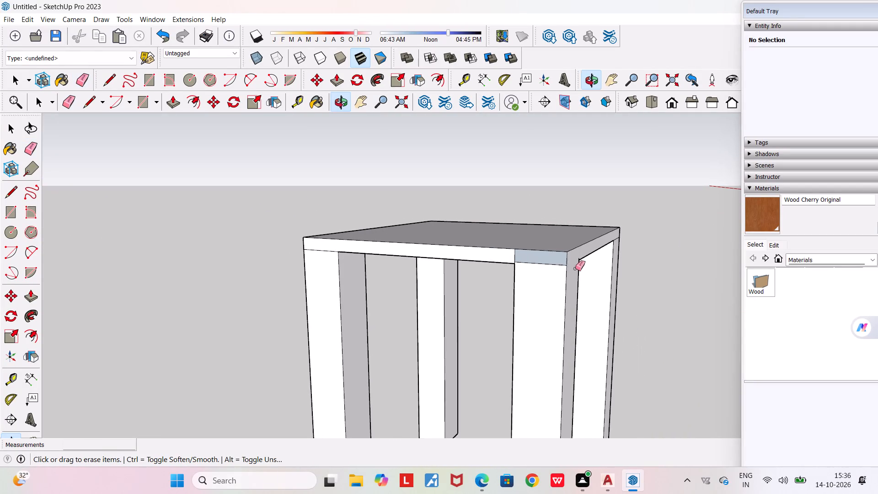
click(546, 265)
Erase the horizontal seam between the stool top's edge and the other leg on the blue-grey leg's side.
middle_drag(541, 258, 594, 264)
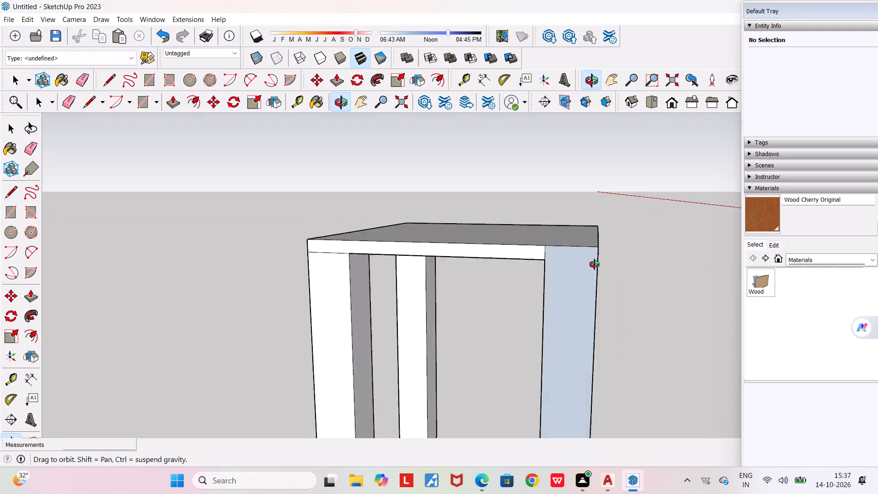
middle_drag(594, 264, 632, 285)
scroll(638, 288, down, 9)
middle_drag(611, 329, 578, 455)
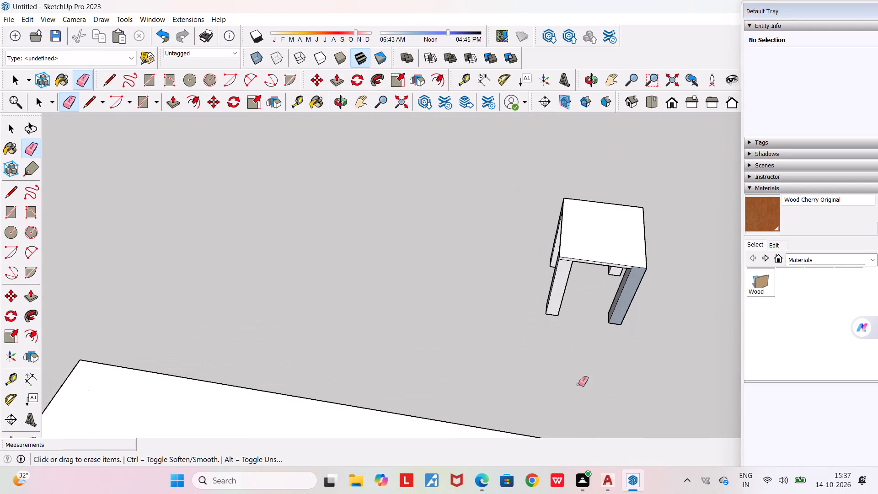
scroll(634, 280, up, 7)
scroll(471, 240, up, 5)
drag(528, 240, 530, 259)
Erase the vertical corner seam and the horizontal seams above both legs on the adjoining side of the stool.
scroll(529, 266, down, 5)
middle_drag(525, 266, 681, 269)
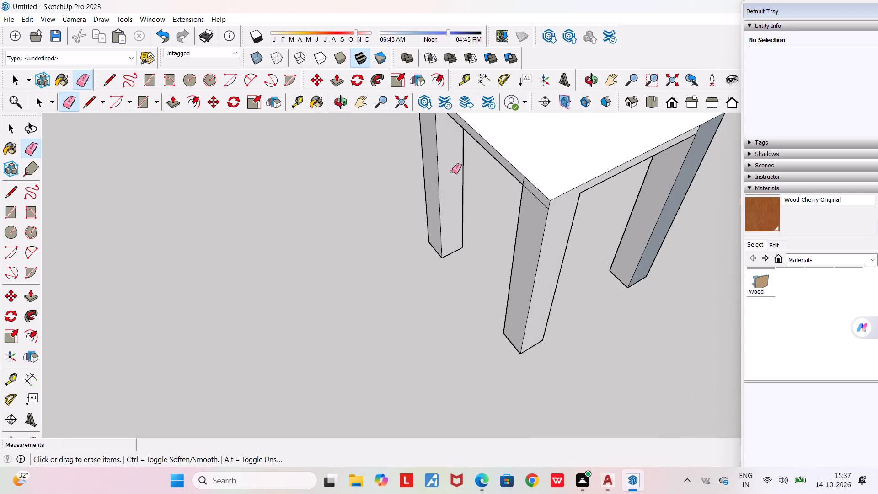
scroll(534, 211, up, 4)
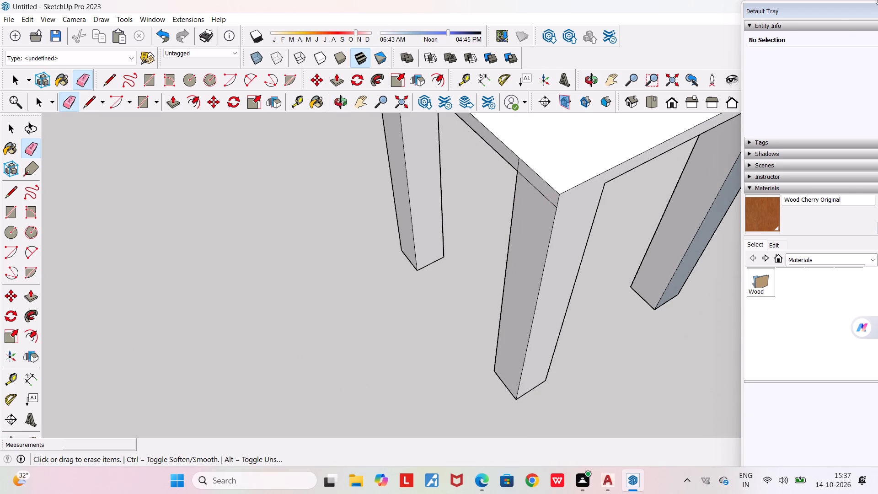
scroll(518, 143, up, 11)
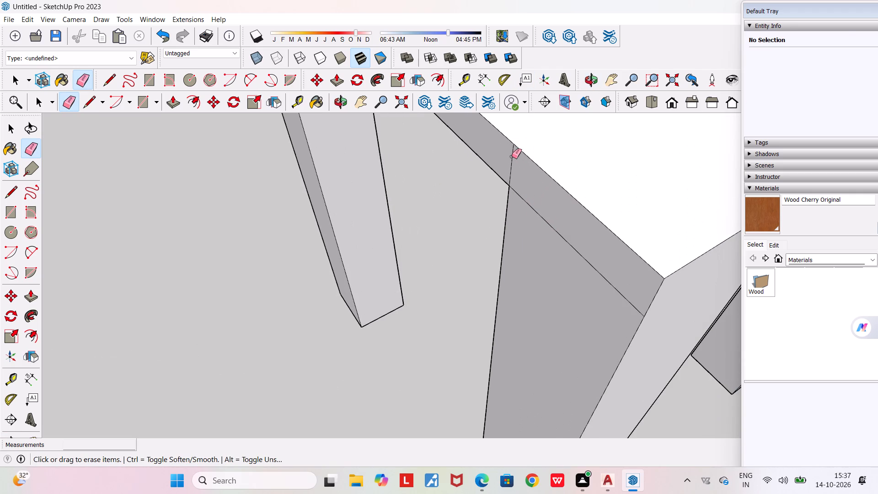
drag(512, 156, 540, 228)
scroll(541, 227, down, 16)
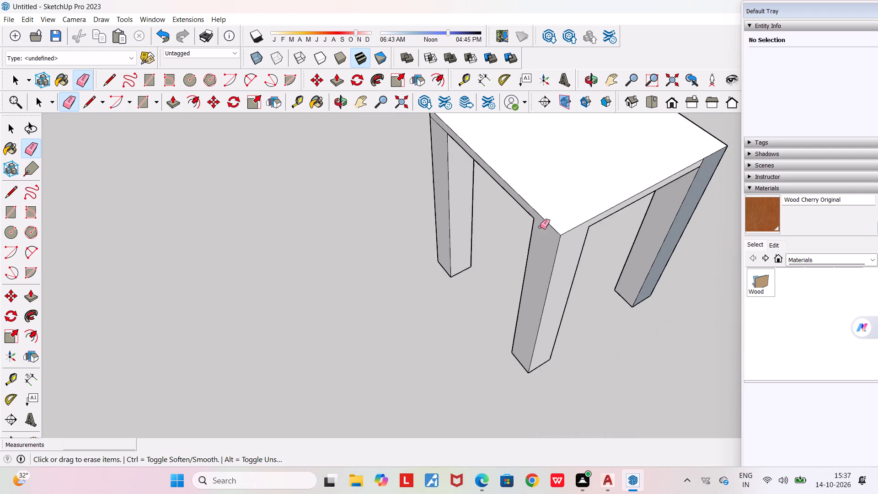
scroll(540, 227, down, 6)
scroll(469, 151, up, 13)
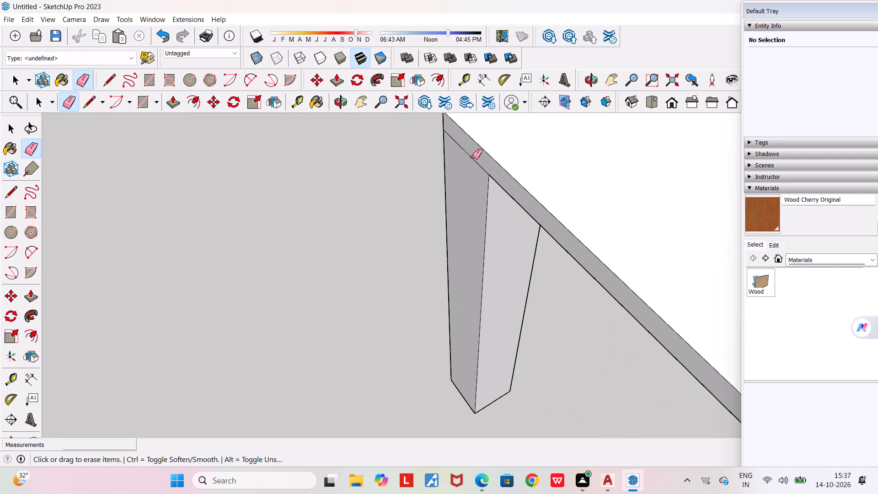
drag(473, 156, 465, 174)
scroll(465, 174, down, 5)
Erase the vertical corner seam and the horizontal seams above both legs on the stool's side with the dark blue-grey top edge.
middle_drag(465, 174, 763, 181)
scroll(762, 180, down, 3)
scroll(610, 193, down, 6)
scroll(466, 162, up, 12)
scroll(637, 176, down, 7)
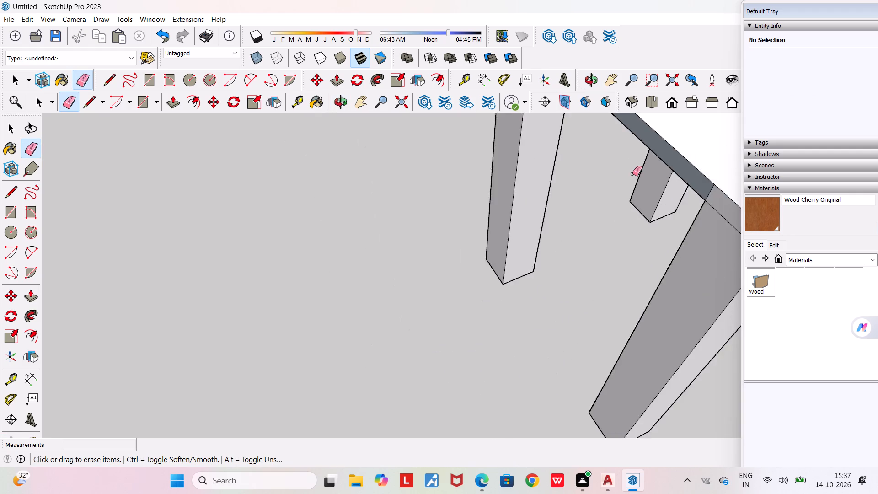
scroll(632, 174, down, 2)
scroll(687, 185, up, 16)
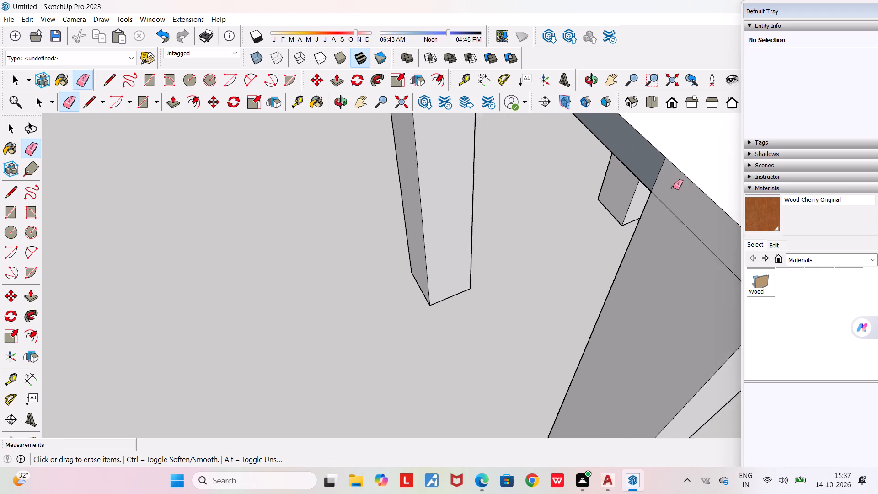
scroll(673, 188, up, 2)
drag(642, 150, 685, 275)
scroll(685, 275, down, 18)
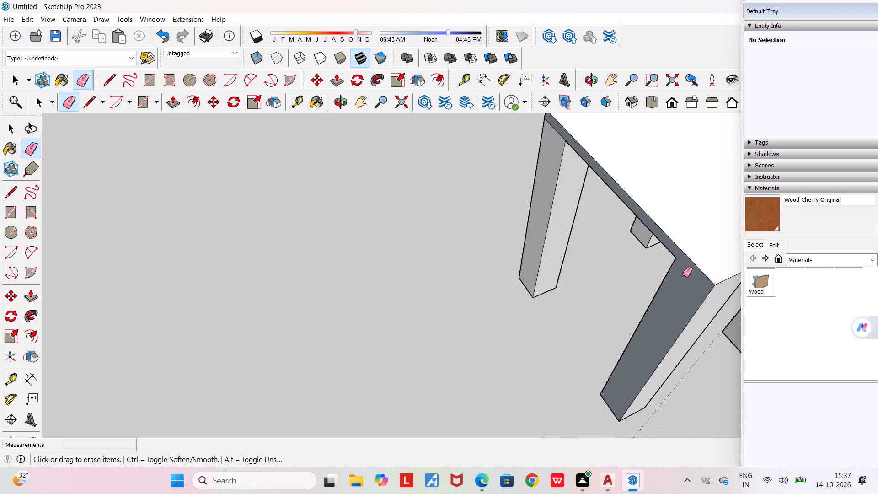
scroll(683, 275, down, 5)
middle_drag(645, 275, 724, 267)
scroll(571, 128, up, 5)
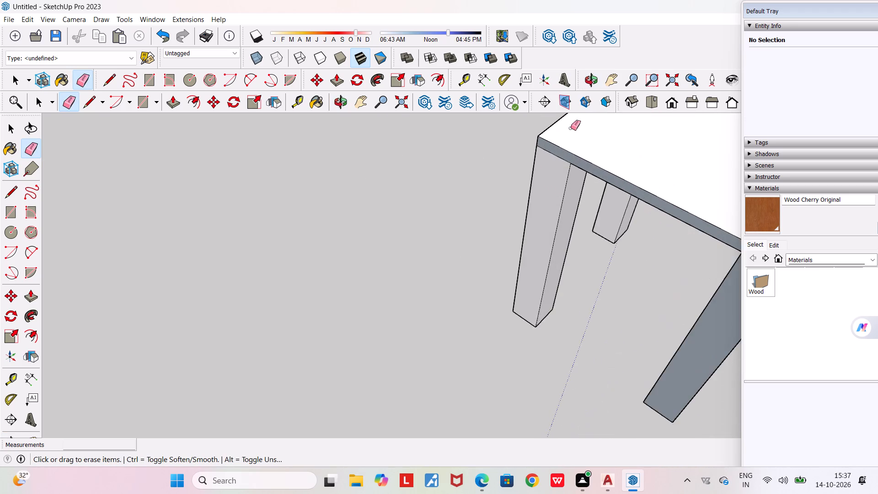
scroll(561, 145, up, 10)
drag(557, 137, 558, 155)
scroll(558, 155, down, 2)
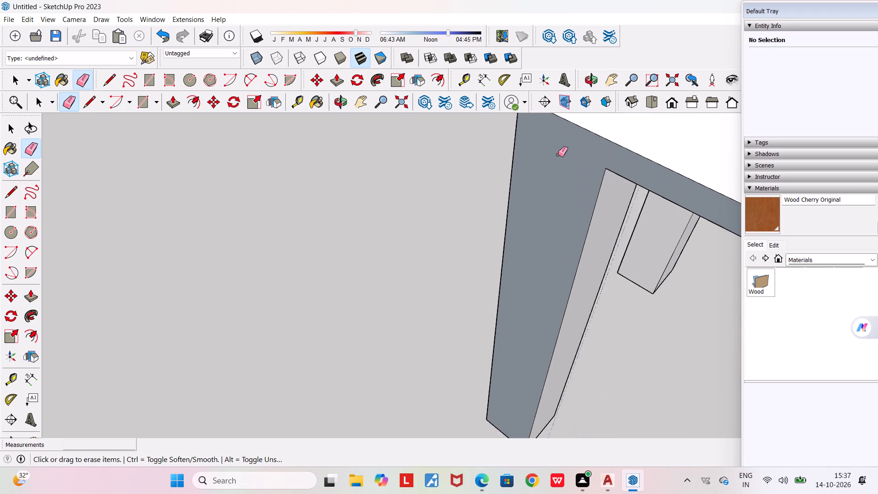
scroll(558, 155, down, 10)
Erase the last horizontal seam between the stool top's edge and the leg beside the blue-grey side.
middle_drag(541, 172, 423, 112)
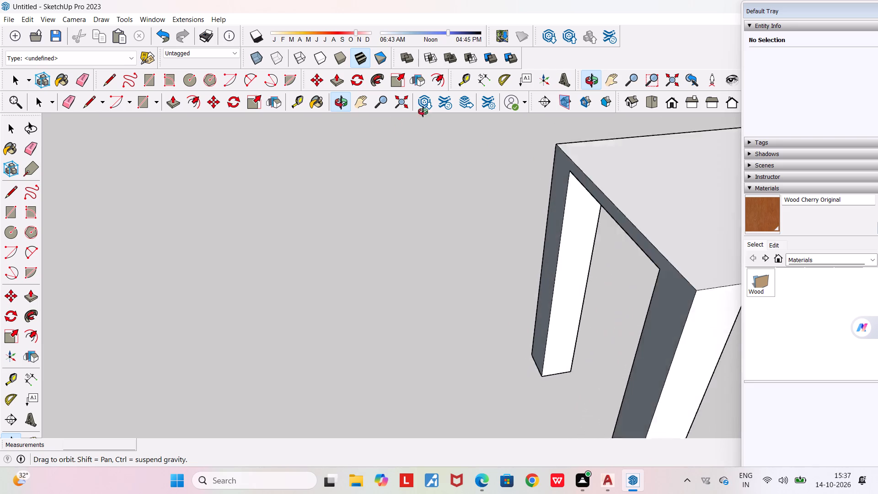
middle_drag(423, 112, 727, 93)
middle_drag(503, 276, 614, 374)
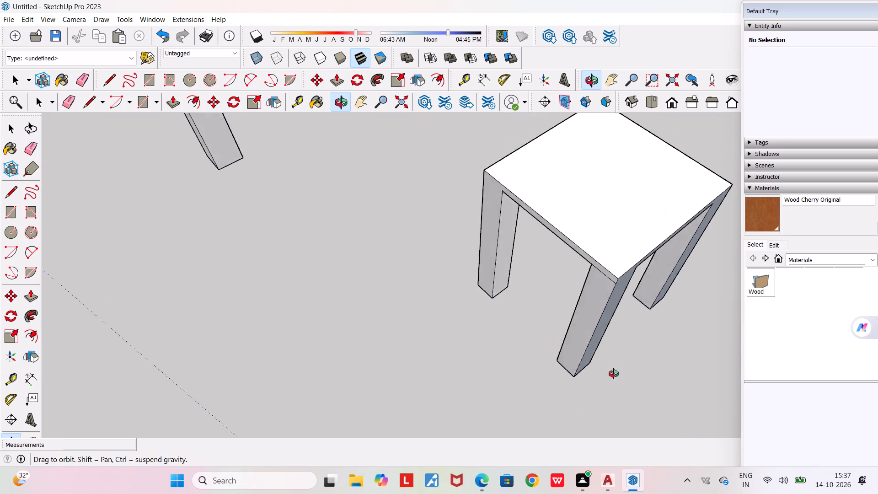
middle_drag(614, 374, 668, 308)
scroll(622, 149, up, 5)
click(640, 135)
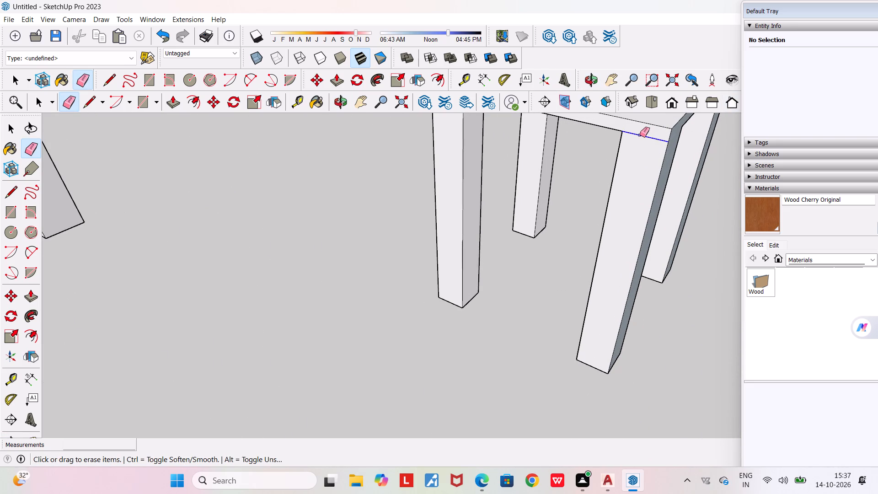
Examine the stool from several sides beside the large table, checking its top edges and legs for leftover seams.
scroll(632, 158, down, 10)
middle_drag(589, 202, 376, 227)
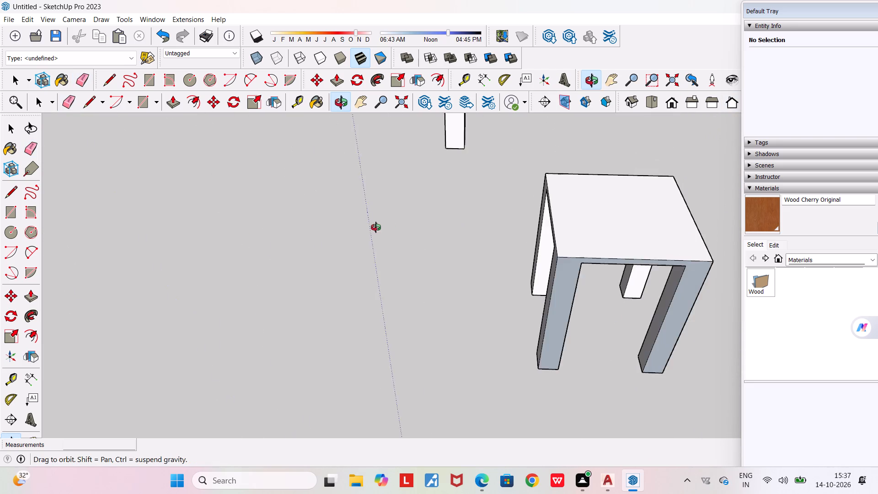
middle_drag(376, 227, 350, 213)
scroll(350, 213, down, 4)
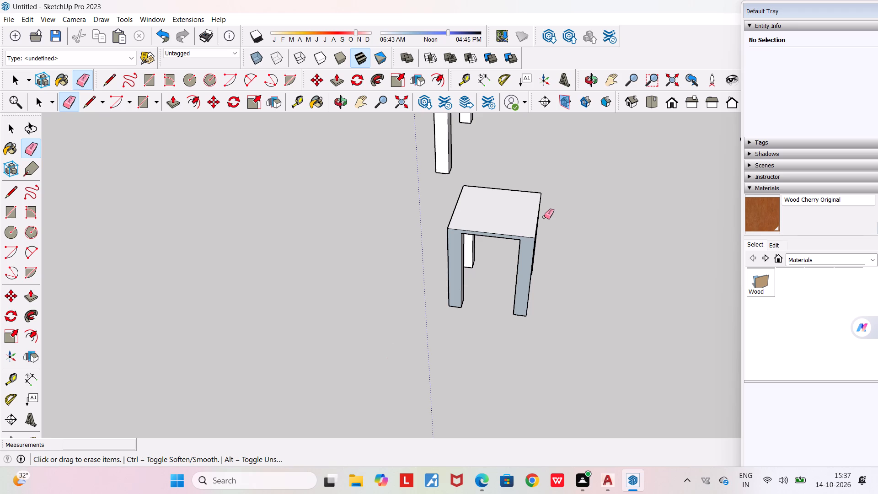
key(space)
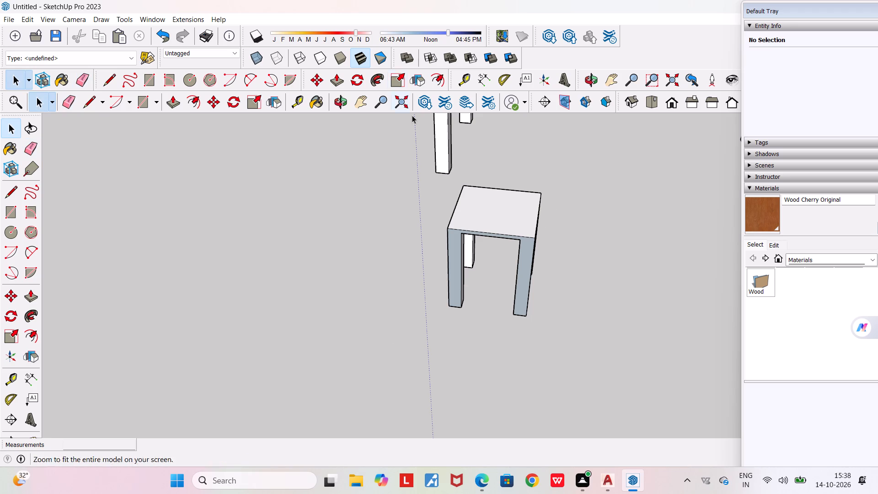
scroll(566, 227, up, 4)
middle_drag(492, 242, 579, 287)
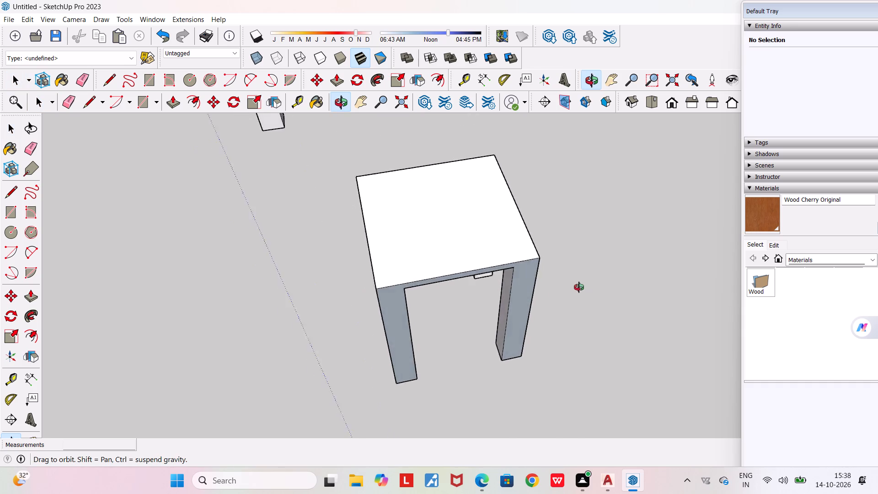
middle_drag(579, 287, 574, 285)
scroll(574, 285, down, 11)
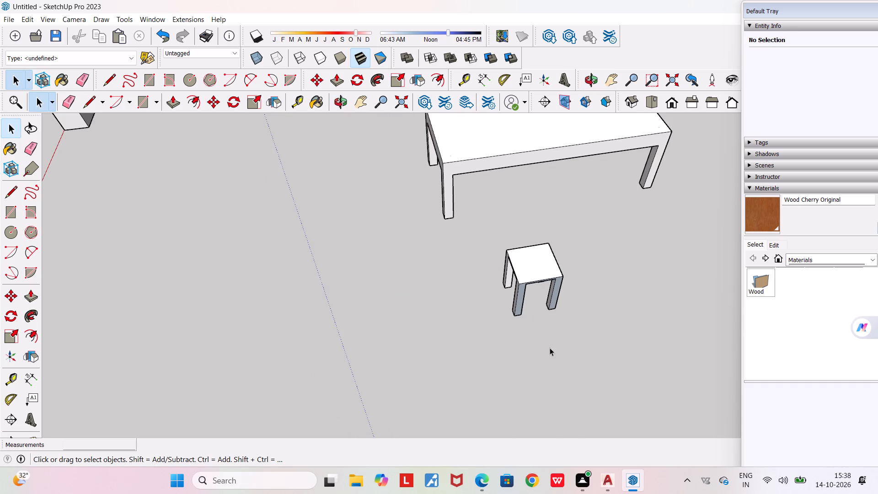
scroll(548, 309, up, 3)
middle_drag(546, 309, 35, 310)
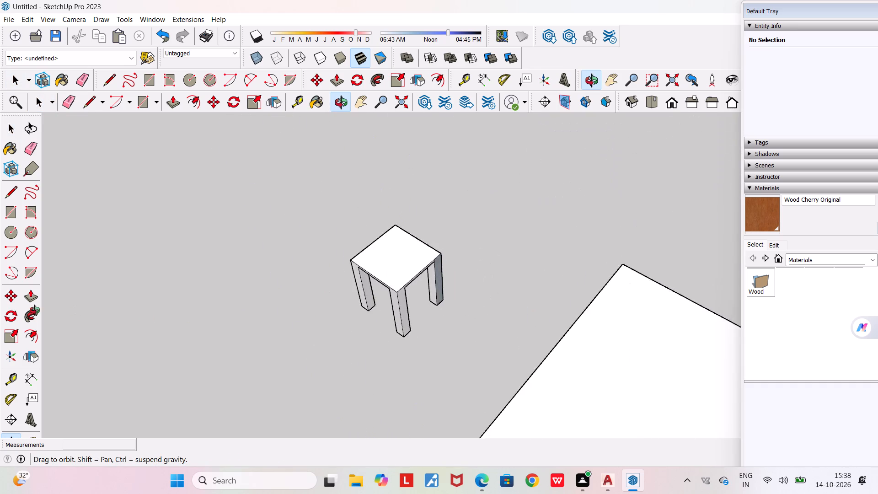
middle_drag(35, 310, 222, 204)
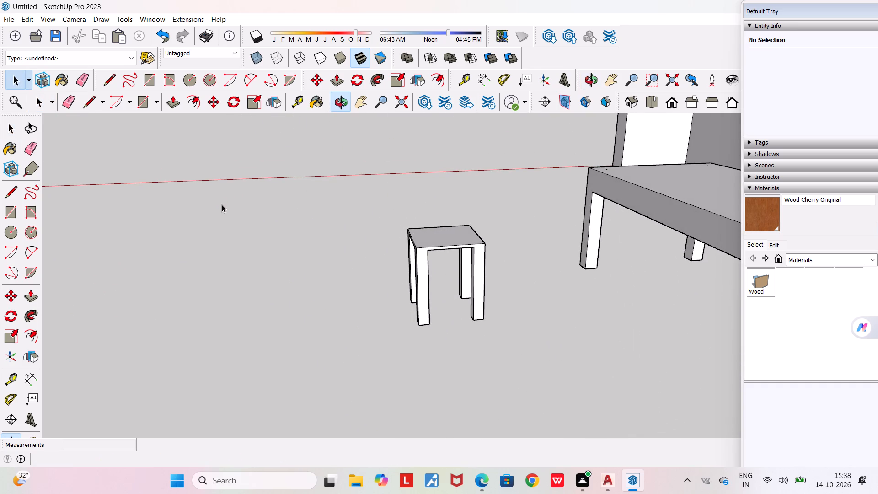
Draw an upright backrest rectangle on one edge of the stool's seat, about 1' 4" high and 1' 3/8" wide.
click(142, 103)
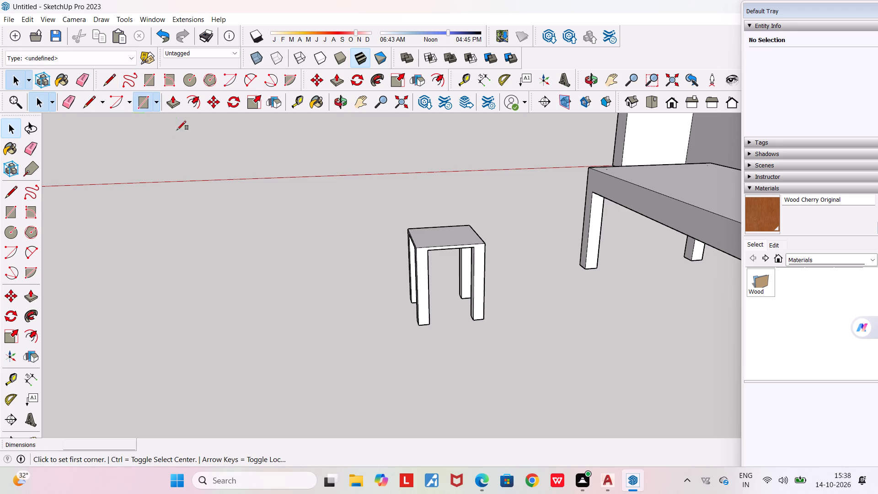
click(419, 247)
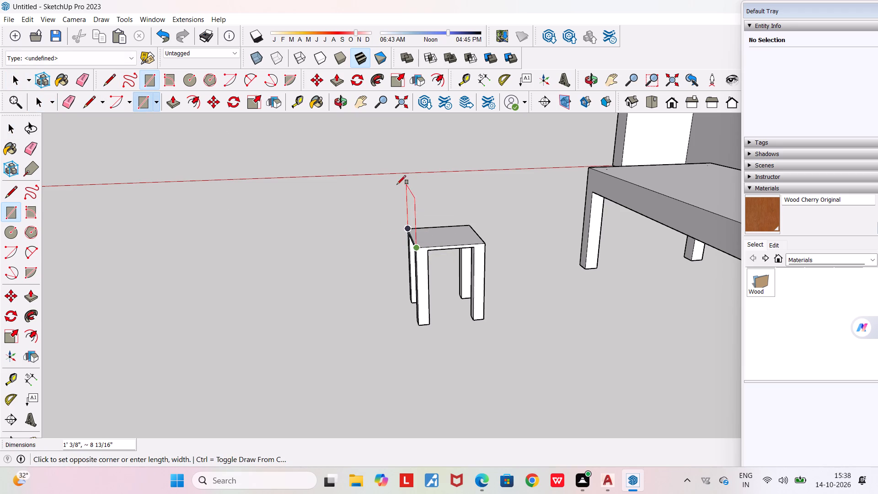
middle_drag(372, 179, 339, 188)
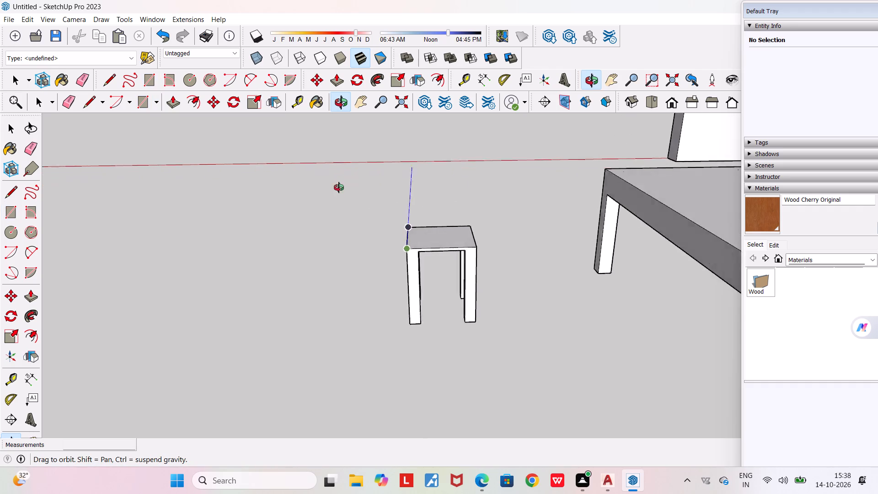
middle_drag(339, 188, 291, 204)
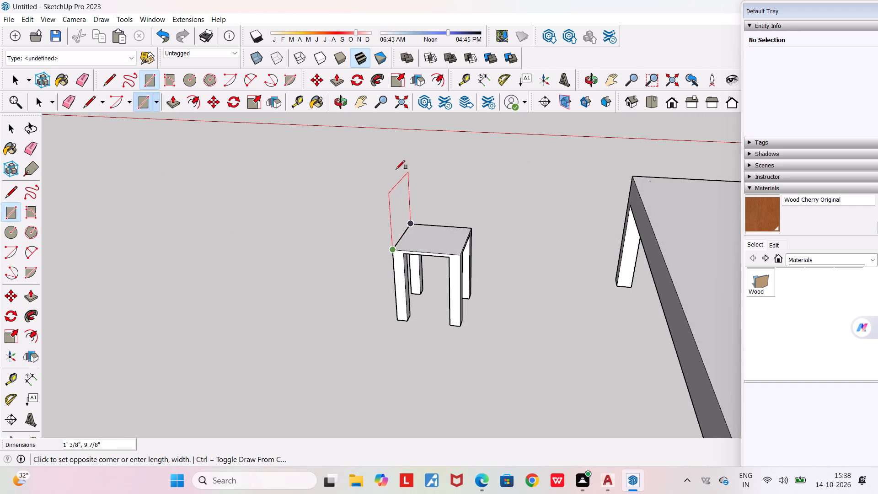
click(398, 142)
Examine the new backrest on the seat from the front, side and back, beside the large table.
middle_drag(444, 250, 313, 278)
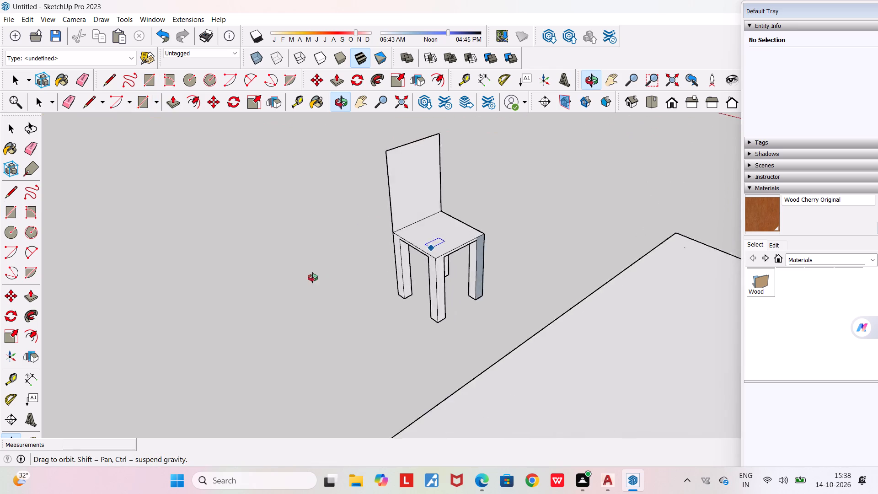
middle_drag(313, 278, 277, 282)
scroll(265, 282, down, 3)
scroll(442, 211, up, 3)
middle_drag(442, 211, 346, 226)
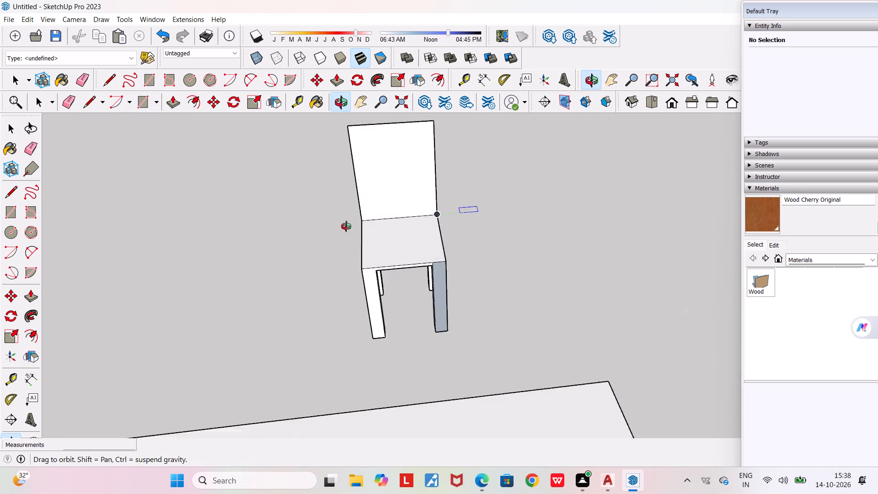
middle_drag(346, 226, 151, 252)
scroll(112, 255, down, 4)
middle_drag(370, 248, 219, 241)
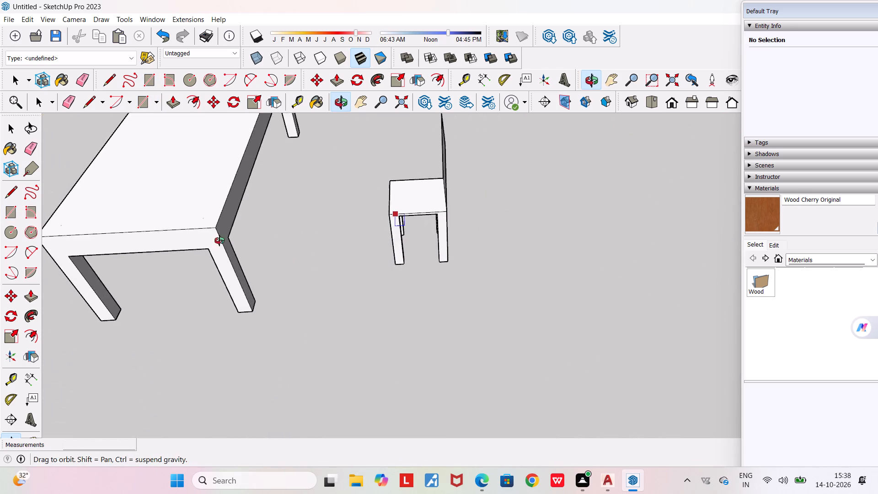
middle_drag(219, 241, 200, 244)
scroll(200, 244, down, 3)
middle_drag(500, 253, 675, 215)
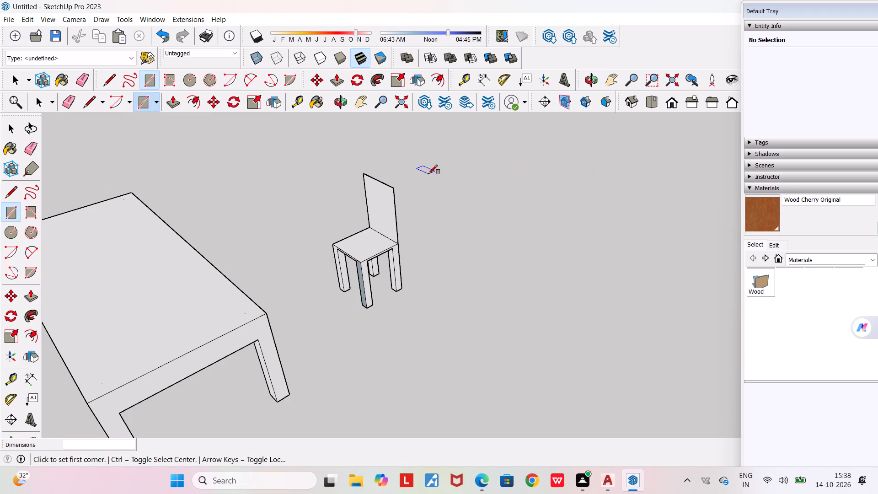
Push/Pull the backrest's face about 1/2" toward the seat to give the backrest thickness.
scroll(147, 111, up, 4)
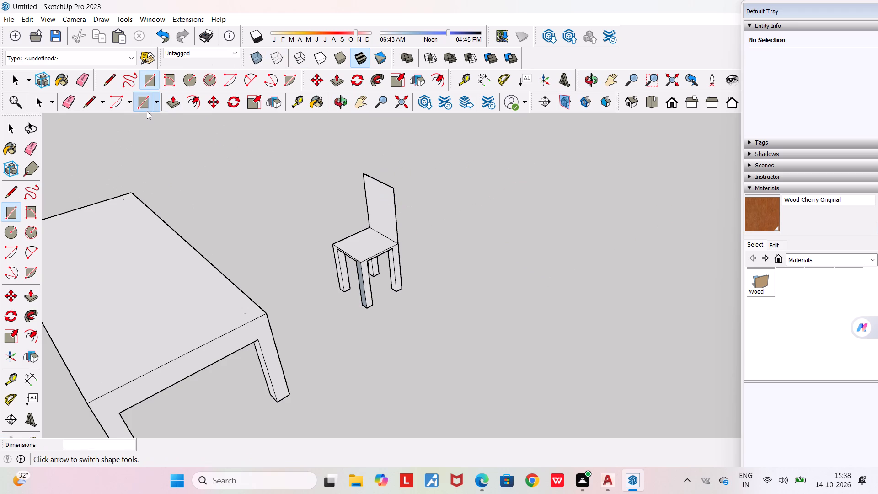
click(171, 99)
scroll(400, 209, up, 4)
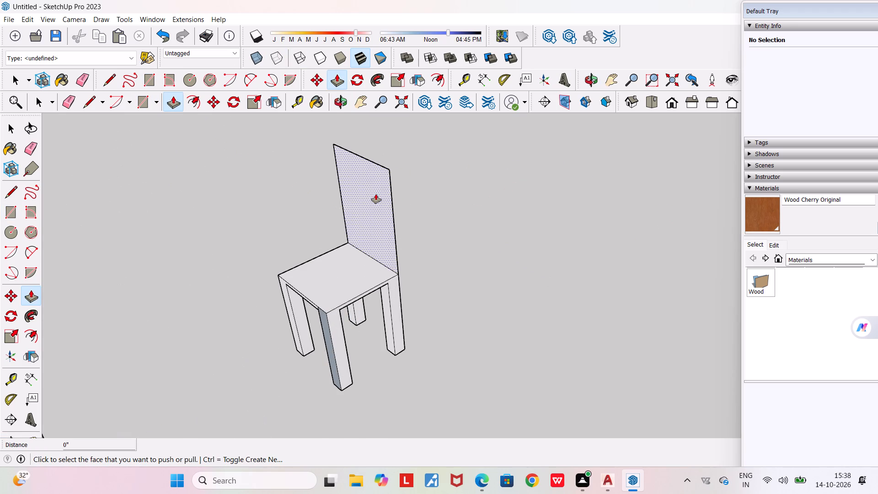
click(375, 194)
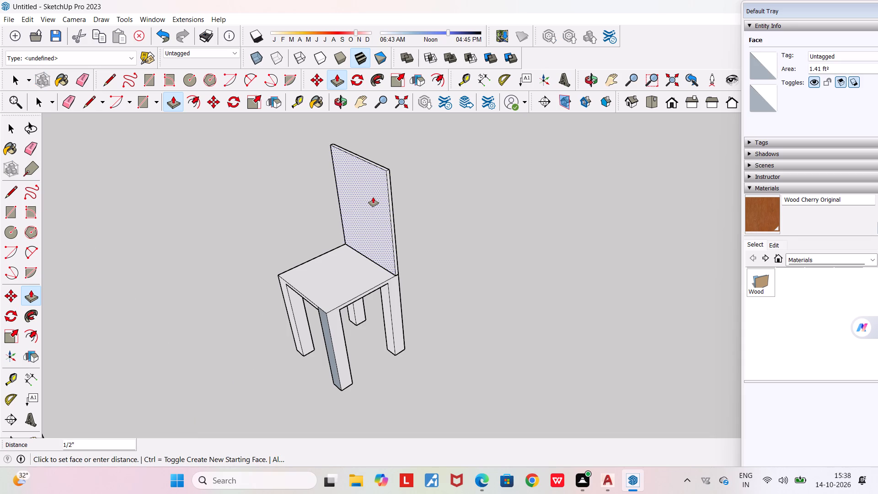
click(373, 197)
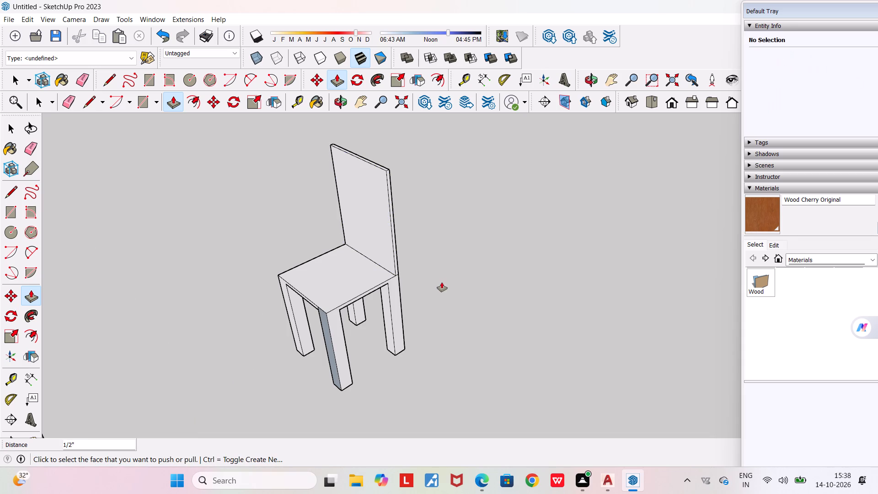
scroll(442, 282, down, 2)
click(439, 359)
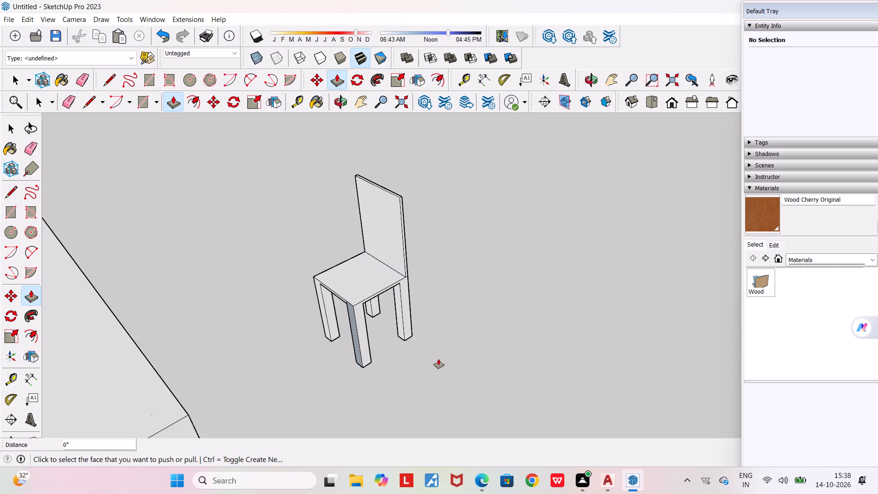
key(space)
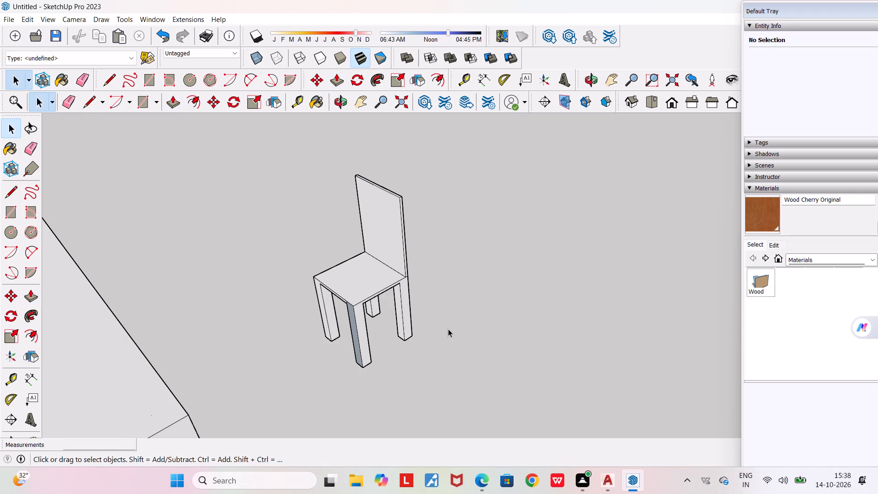
Select the whole chair and make it a component, keeping the default definition name Component#2 and replacing the selection.
middle_drag(442, 379, 632, 333)
scroll(633, 333, down, 3)
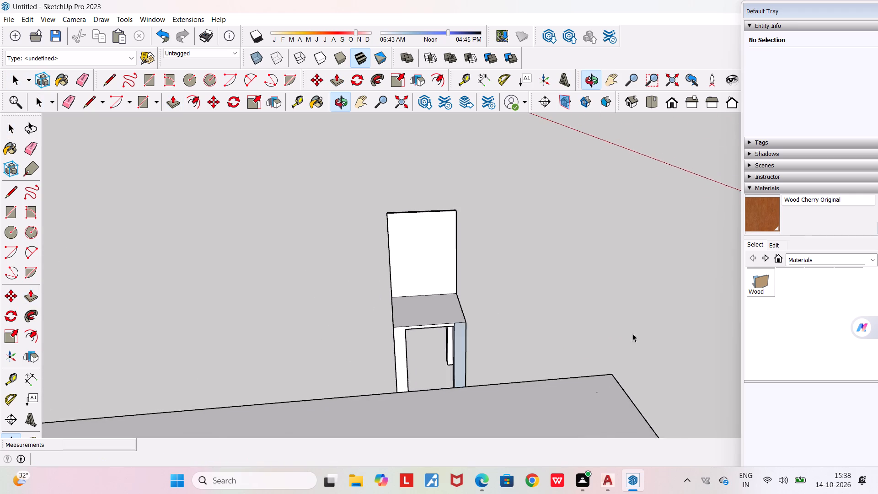
scroll(632, 333, down, 2)
middle_drag(587, 338, 546, 386)
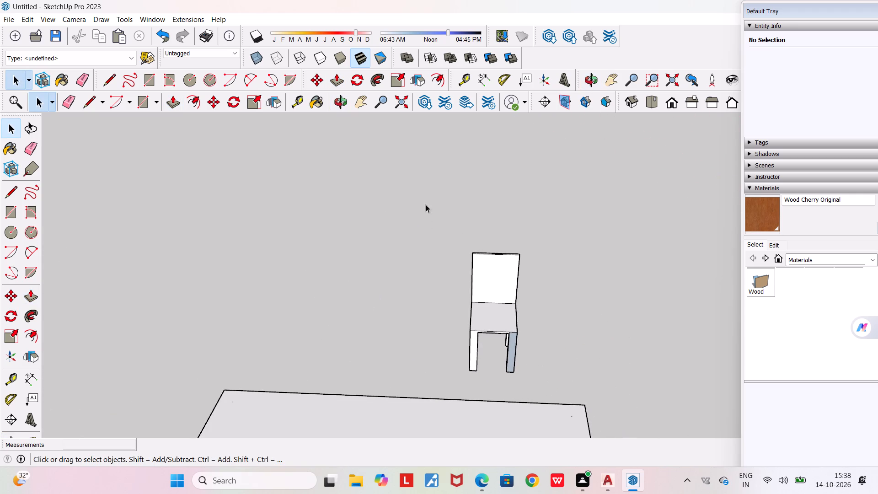
click(419, 184)
drag(439, 202, 554, 384)
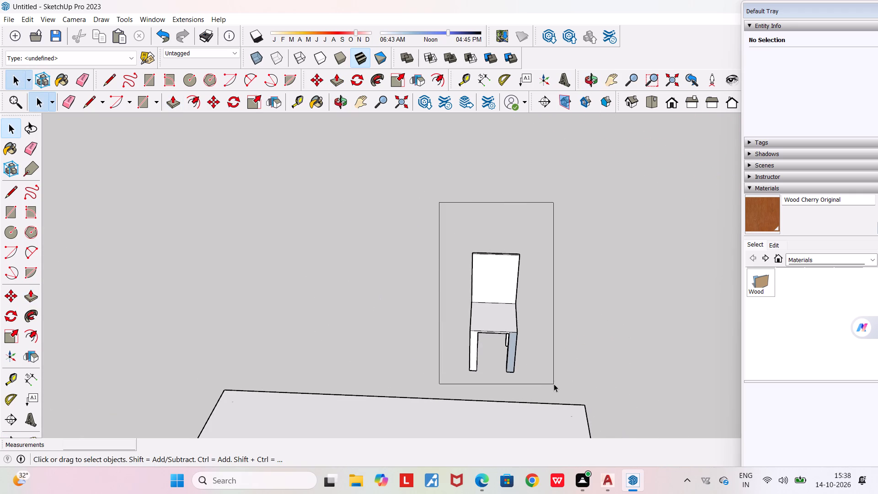
drag(554, 384, 556, 385)
right_click(496, 326)
right_click(496, 326)
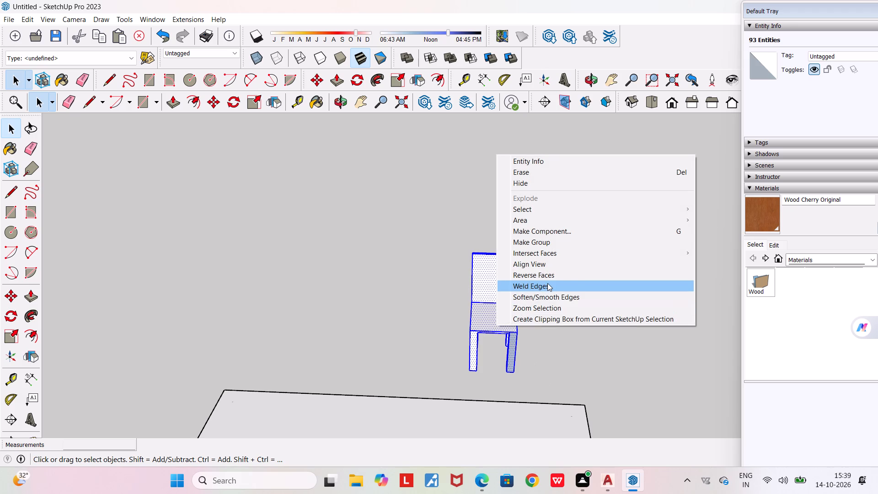
click(557, 233)
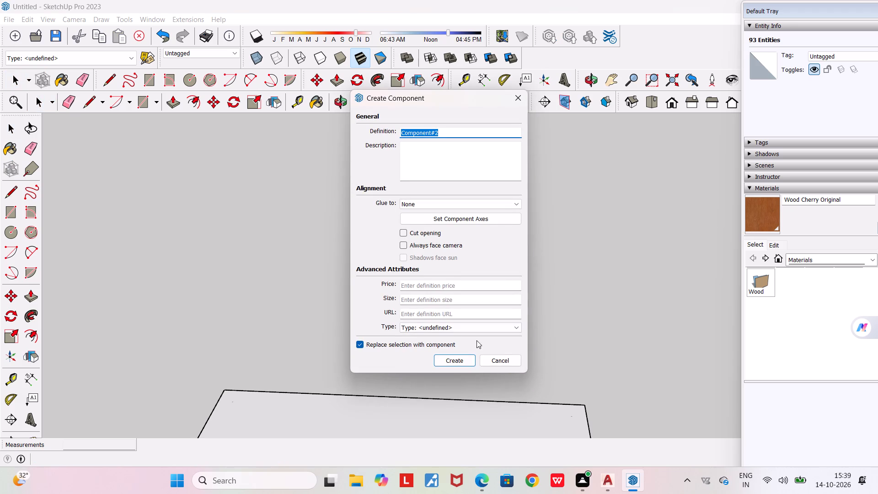
click(462, 360)
click(560, 266)
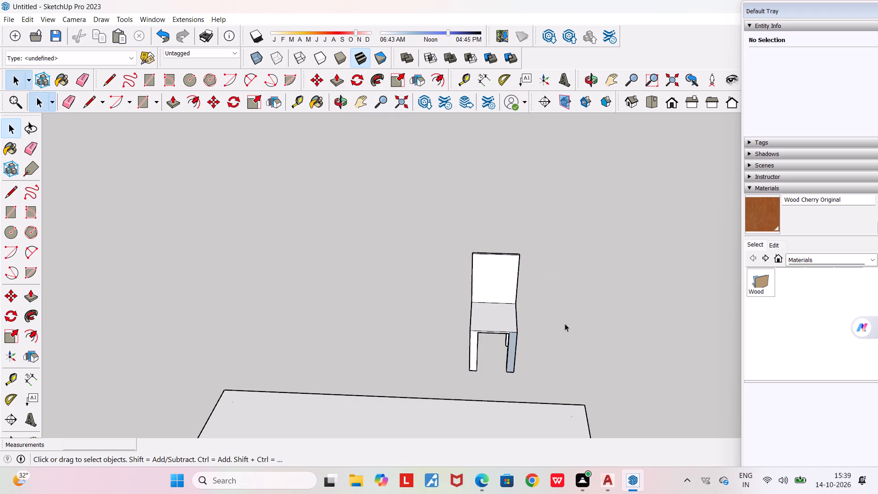
Copy the chair component and place five copies: four in a row with the original, the fifth past the row's end, nearer the table.
drag(424, 210, 545, 383)
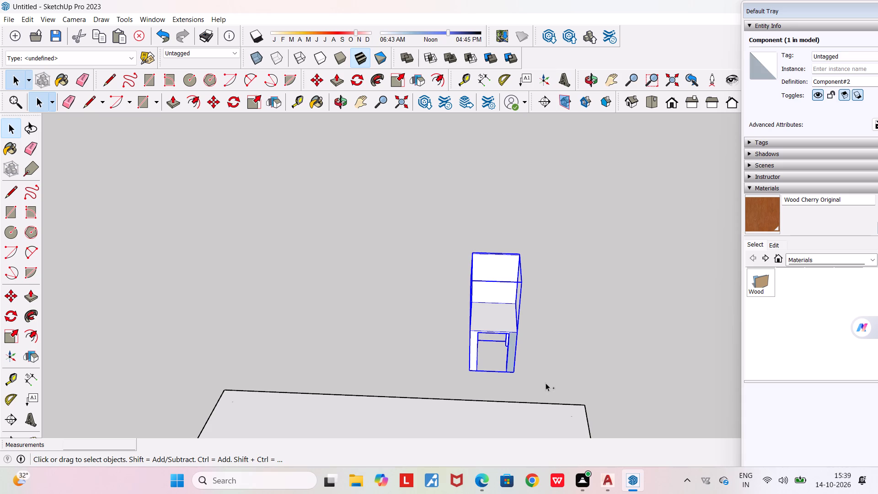
key(ctrl+c)
key(ctrl+v)
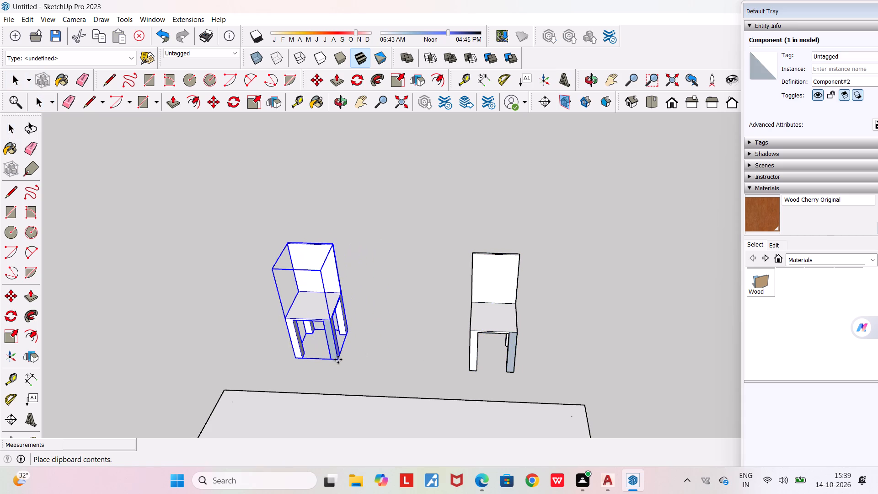
click(338, 360)
scroll(391, 338, up, 2)
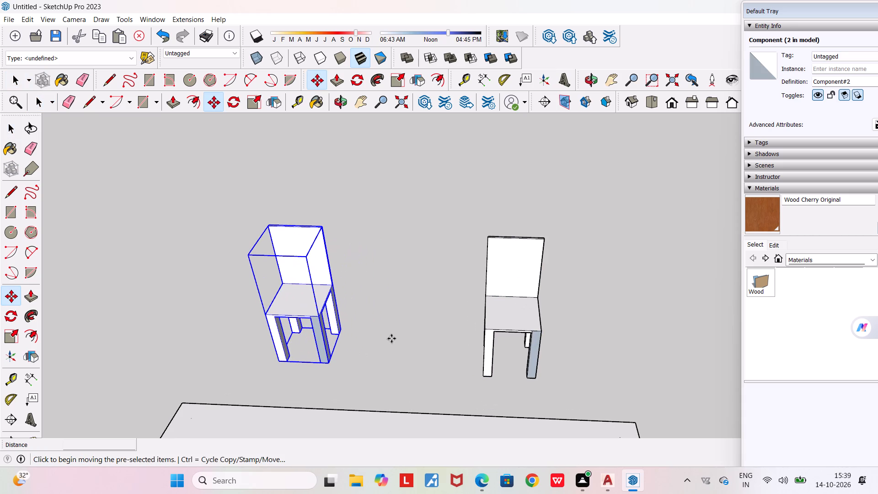
key(ctrl+v)
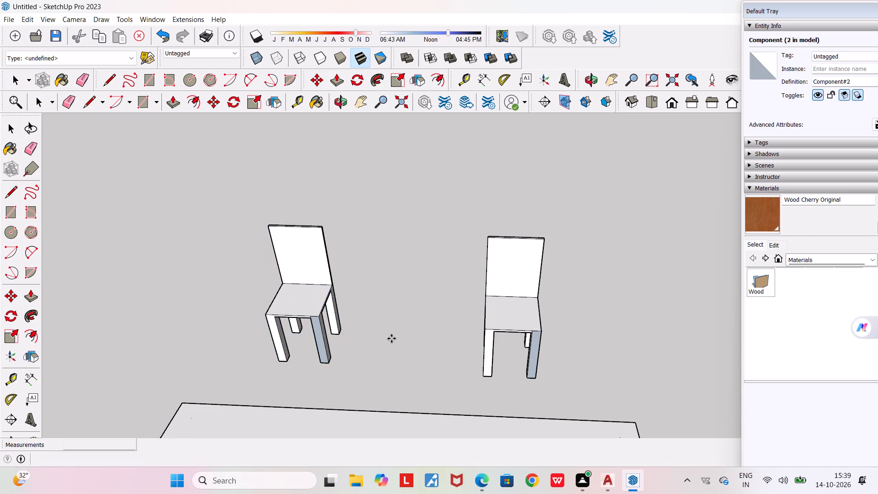
key(ctrl+v)
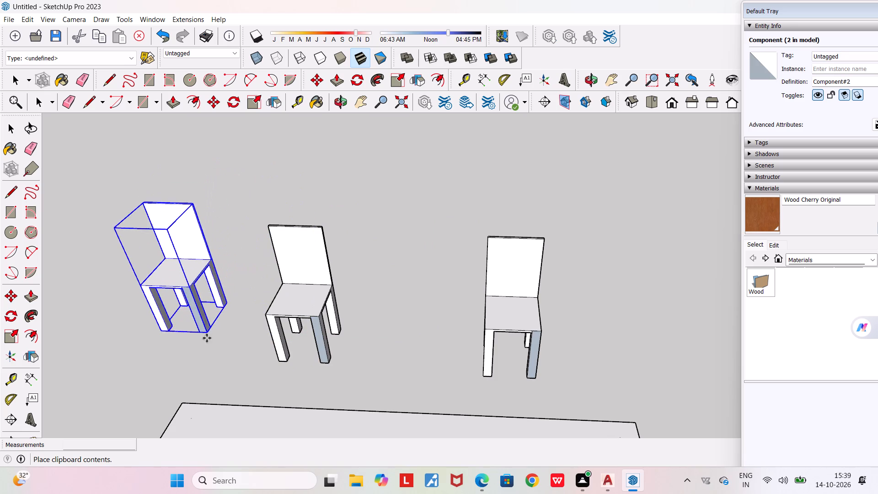
click(213, 350)
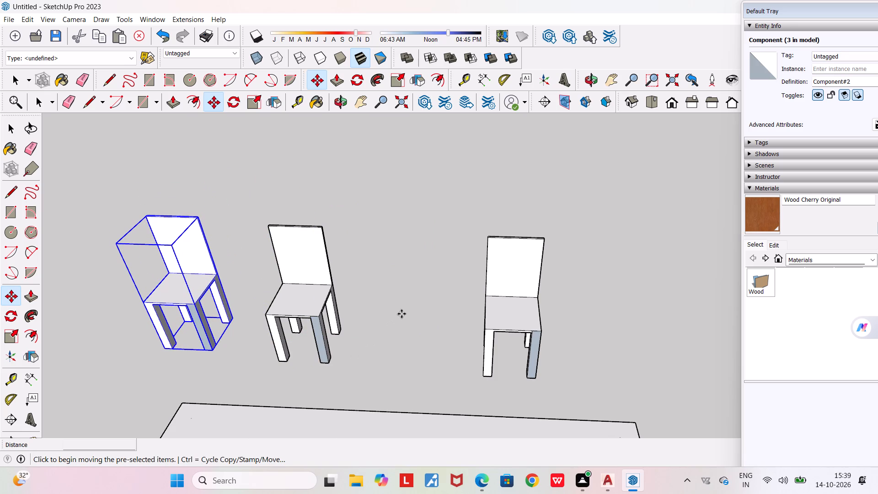
key(ctrl+v)
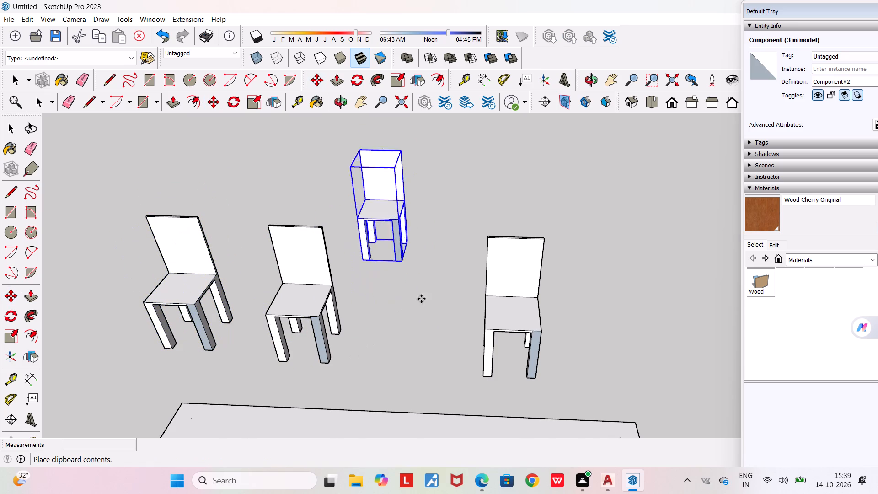
click(432, 361)
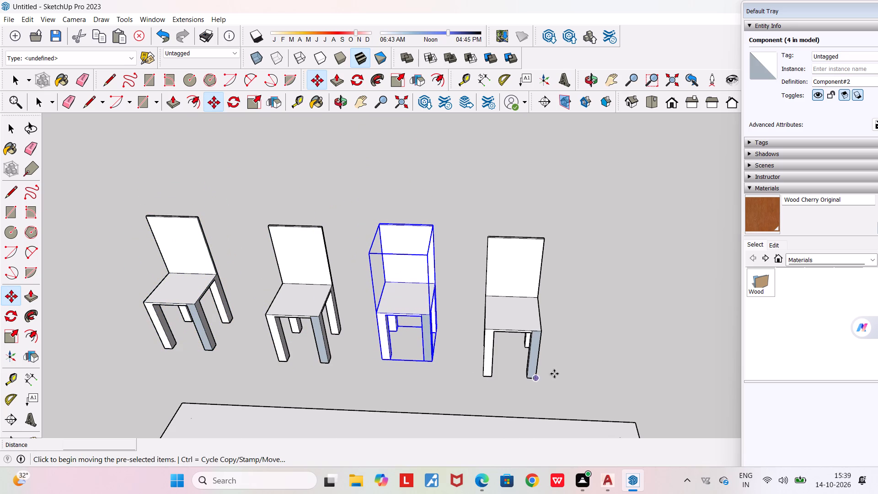
key(ctrl+v)
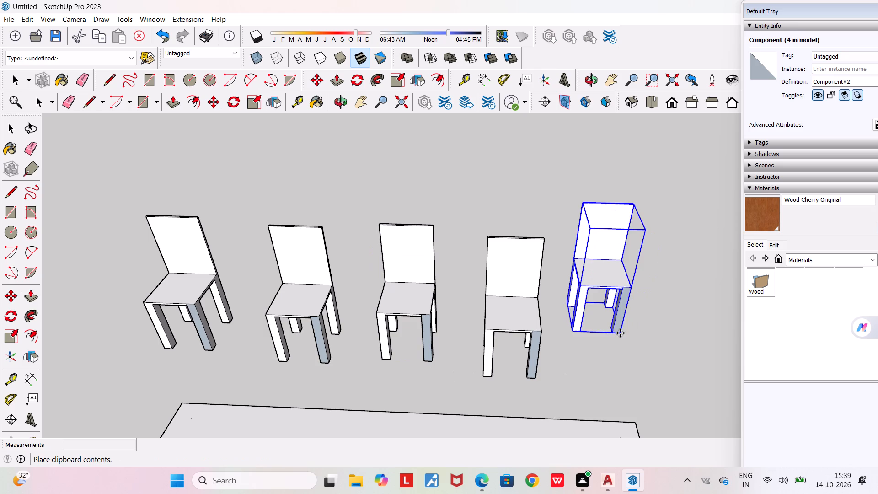
click(626, 376)
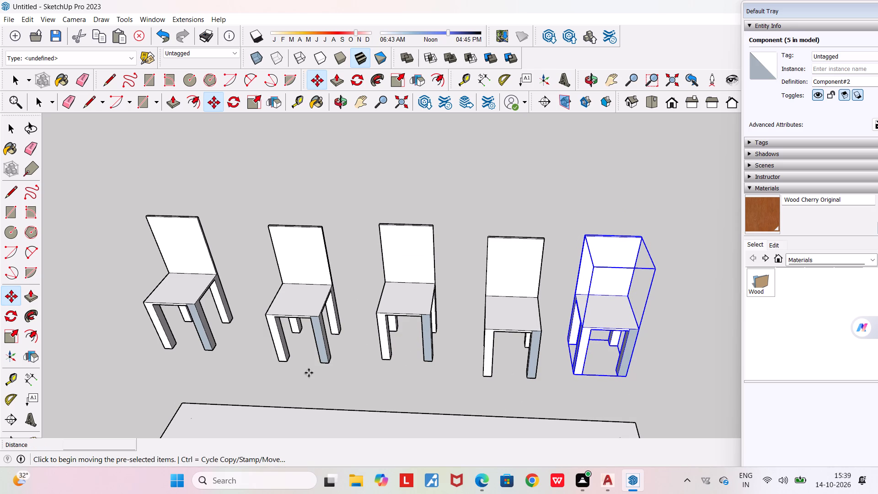
key(ctrl+v)
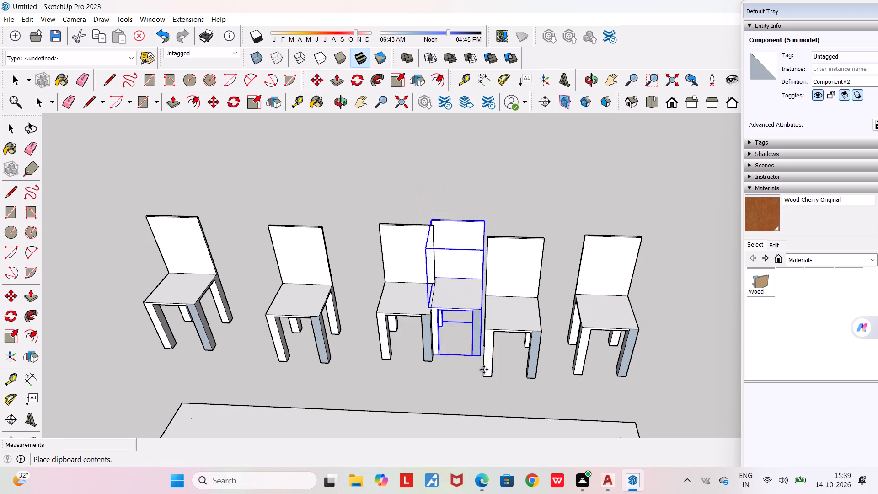
click(110, 431)
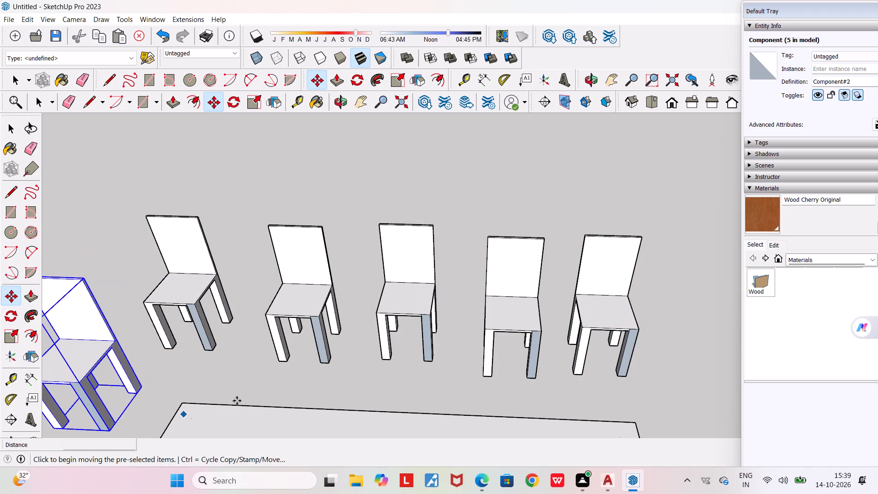
Move the last chair copy about 7' 6 3/4" to the table's long side, close to the corner leg, between the table and the chair row.
middle_drag(254, 387, 345, 318)
scroll(345, 318, down, 13)
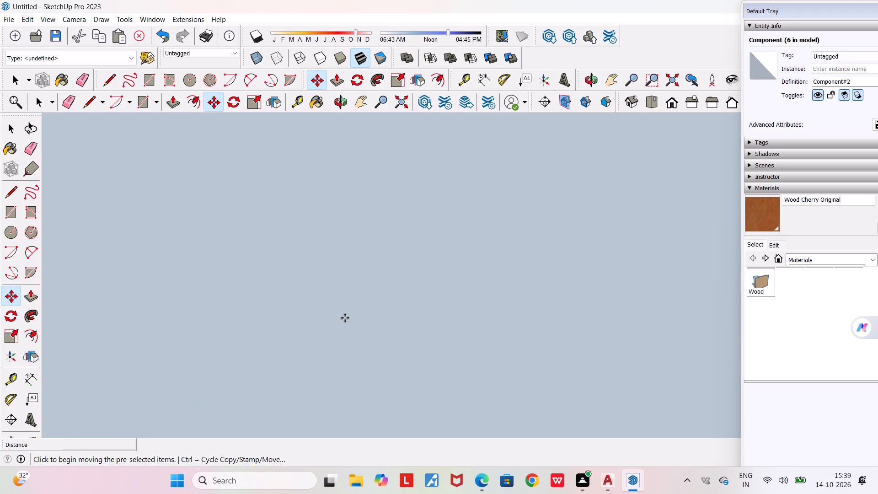
scroll(345, 318, down, 2)
click(669, 84)
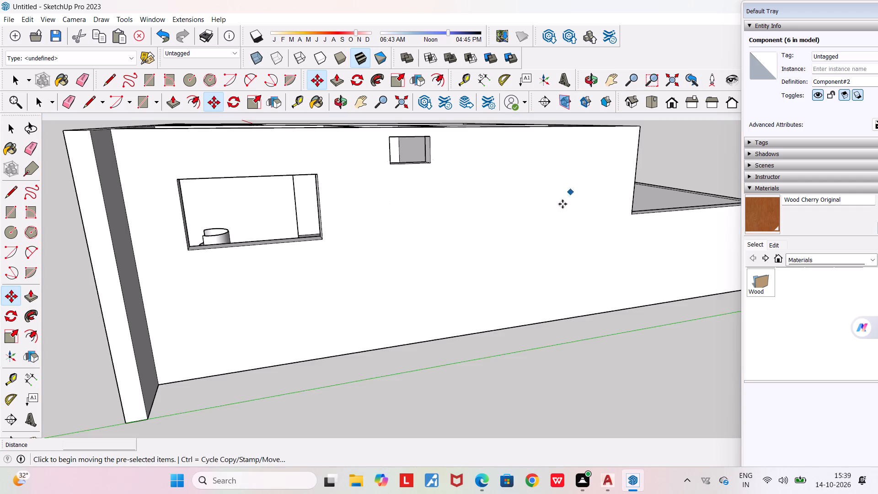
middle_drag(488, 250, 287, 344)
scroll(287, 344, down, 10)
middle_drag(569, 217, 519, 247)
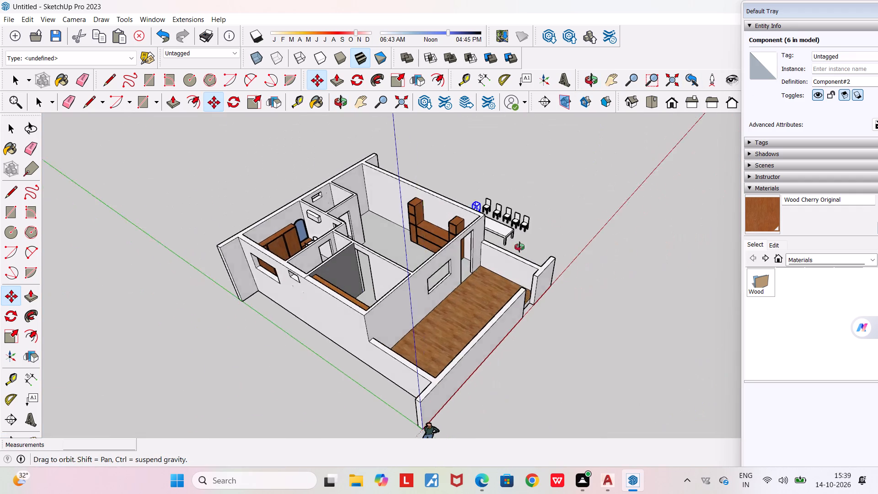
middle_drag(519, 247, 314, 273)
scroll(584, 310, up, 8)
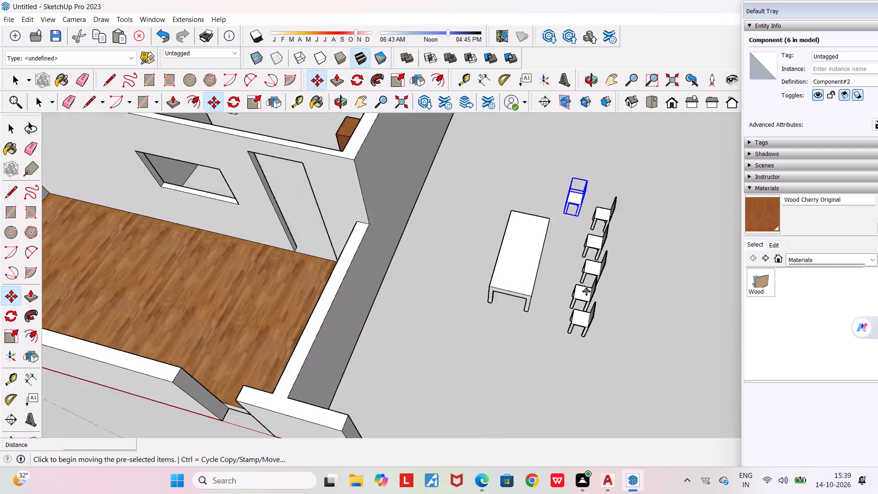
scroll(586, 291, up, 9)
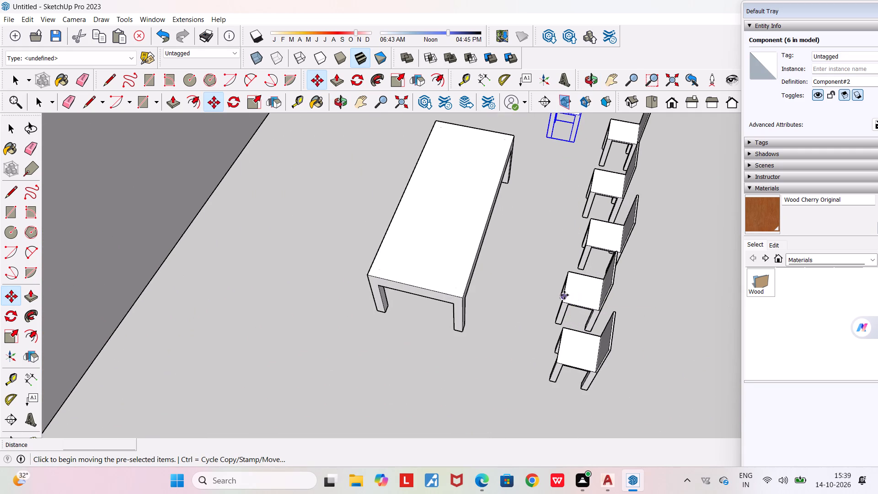
scroll(564, 295, down, 5)
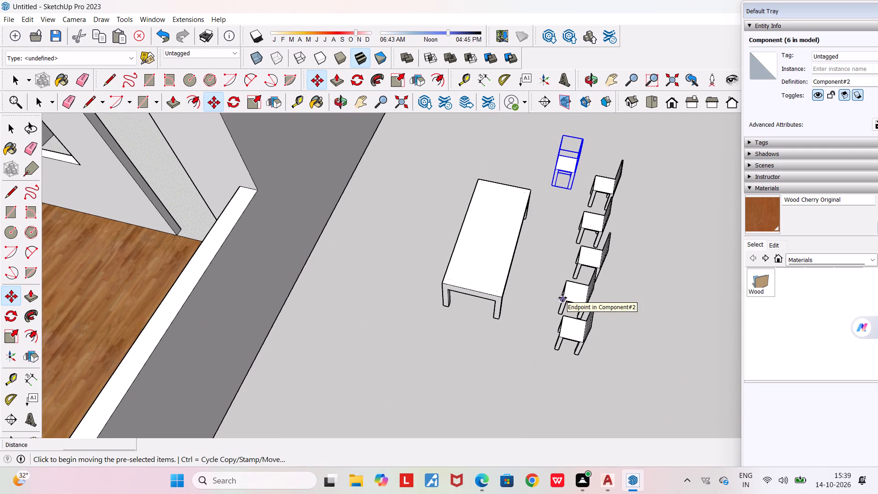
key(m)
key(Return)
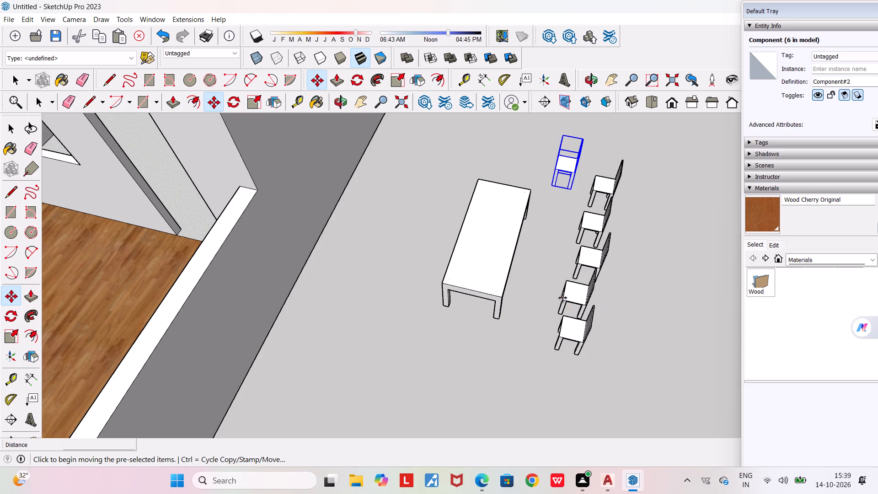
click(577, 188)
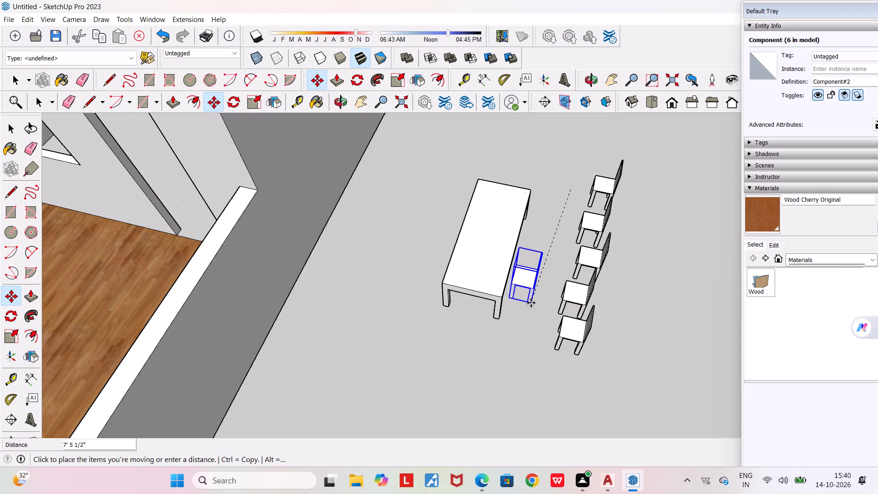
scroll(531, 303, up, 6)
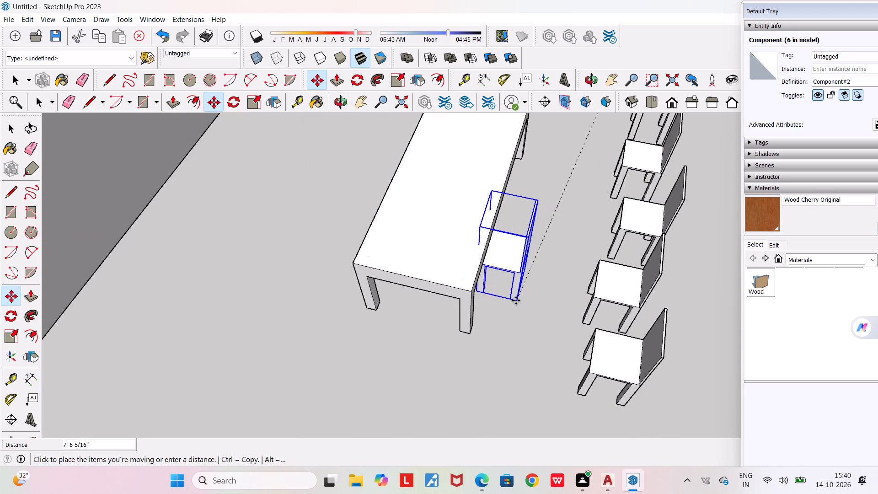
click(514, 301)
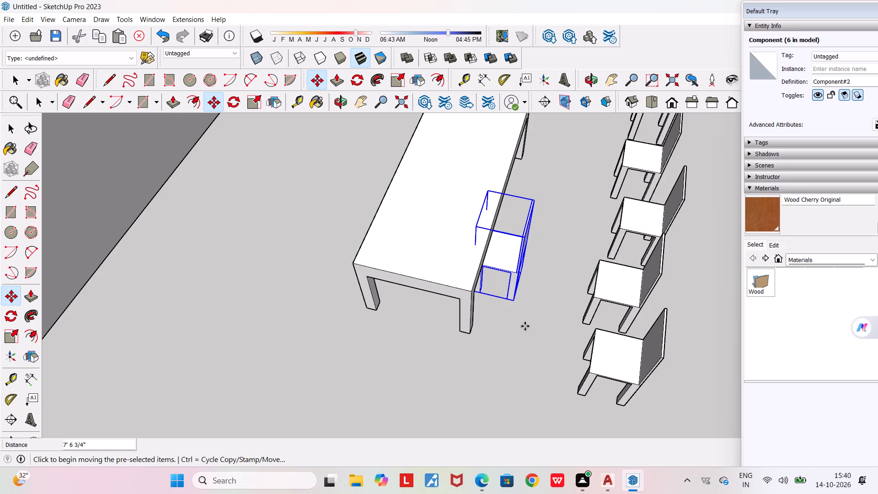
Deselect the chair and examine its placement against the table's long side from several angles.
click(530, 343)
key(space)
key(space)
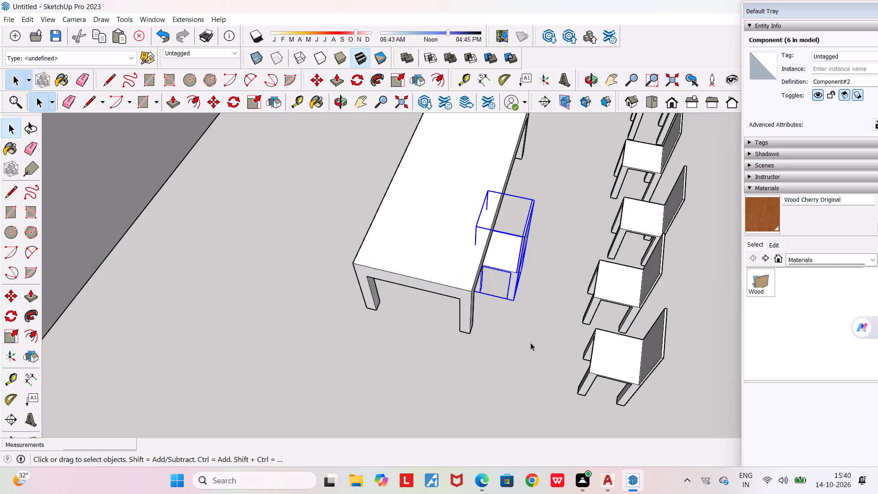
key(space)
key(Escape)
click(530, 343)
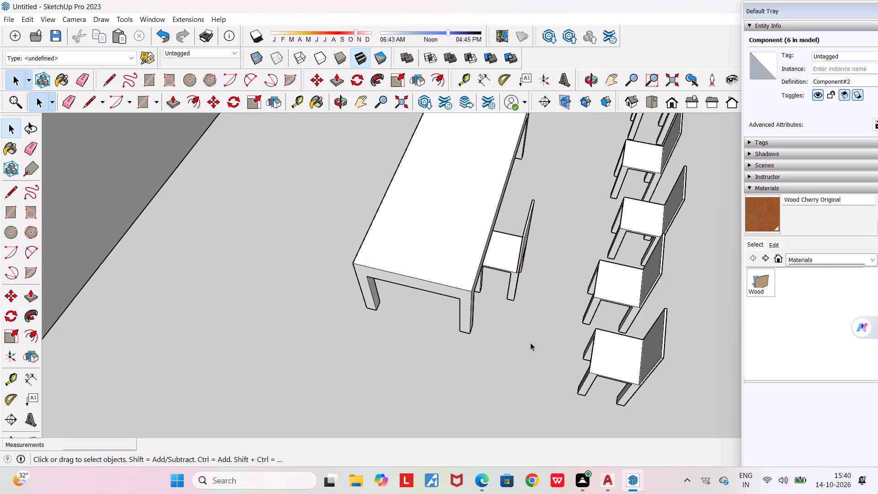
middle_drag(552, 332, 782, 285)
middle_drag(626, 278, 589, 284)
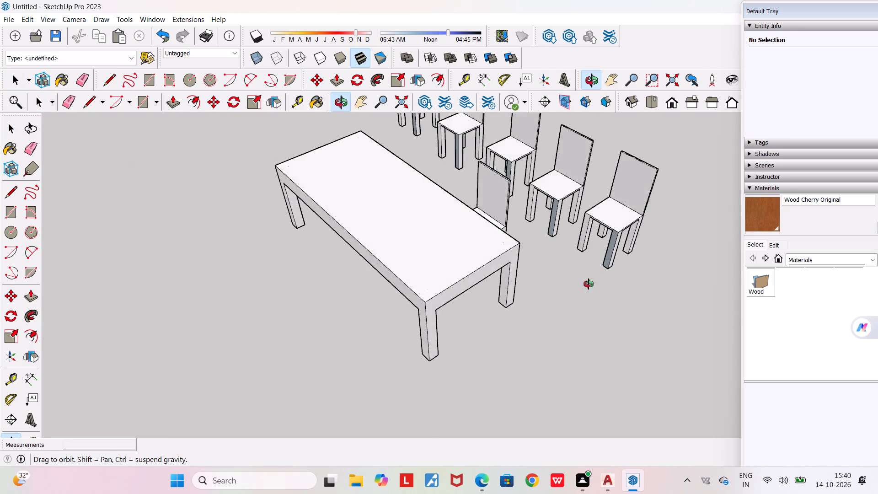
middle_drag(589, 284, 355, 224)
scroll(355, 224, down, 3)
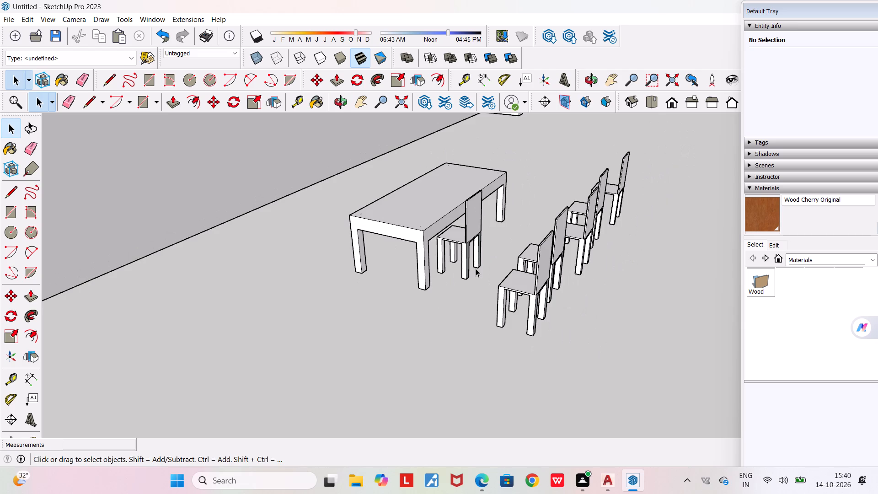
middle_drag(476, 268, 719, 217)
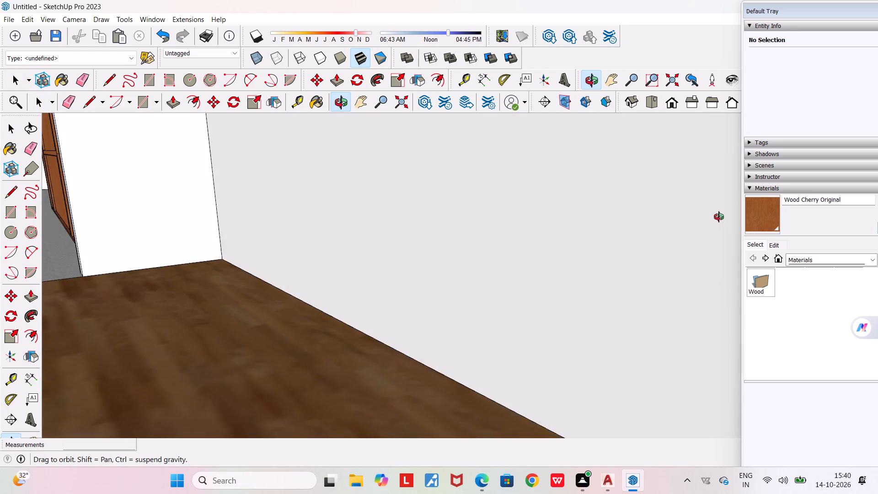
middle_drag(719, 217, 659, 293)
scroll(659, 293, down, 1)
scroll(569, 188, up, 6)
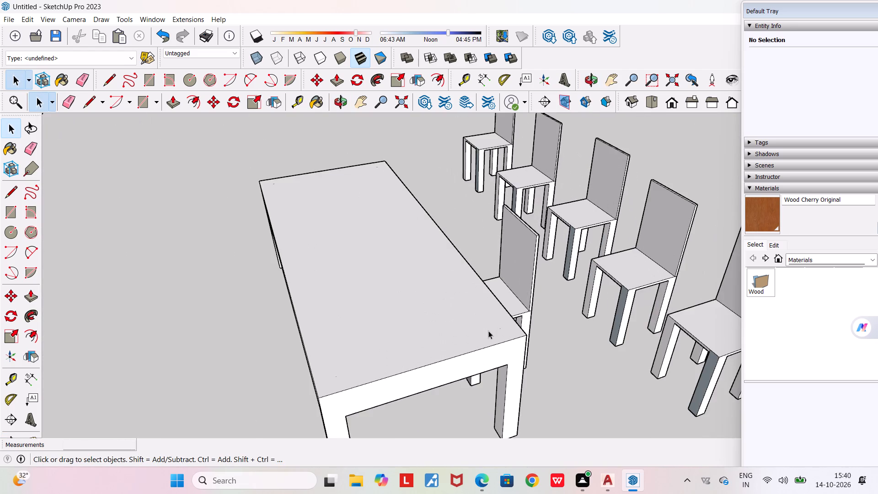
scroll(488, 331, up, 3)
middle_drag(522, 314, 420, 333)
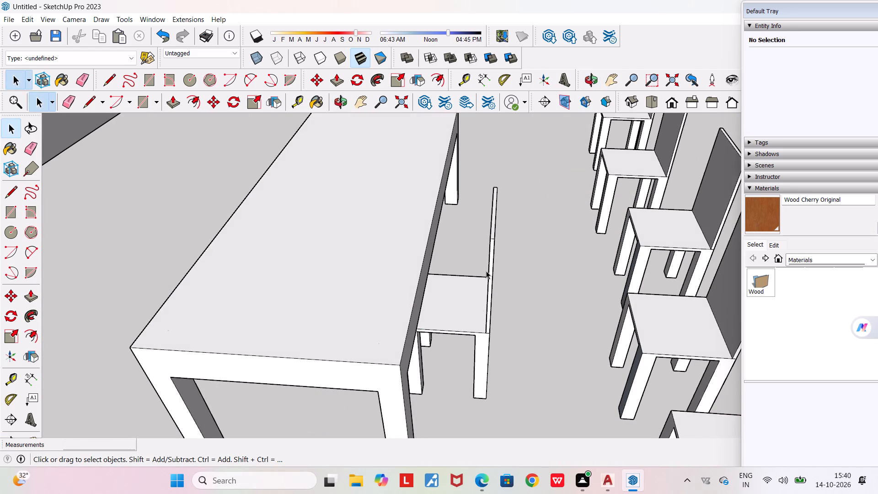
Move the chair at the table's corner leg about 3 3/16" closer in, so its seat slides further under the tabletop.
click(490, 274)
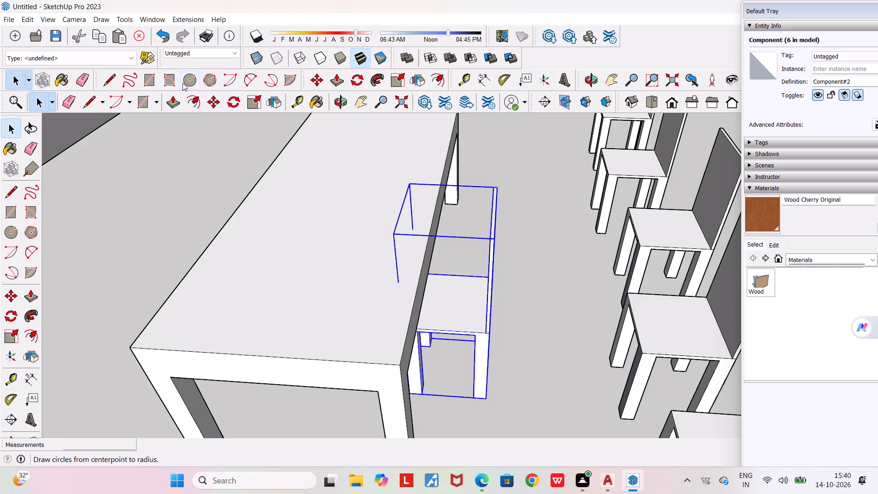
click(213, 91)
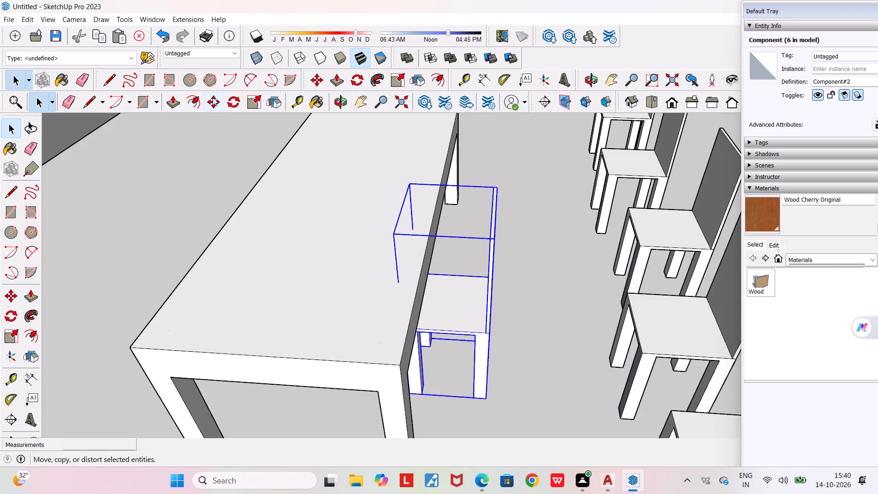
click(213, 98)
scroll(489, 399, up, 3)
drag(486, 400, 458, 402)
scroll(510, 377, down, 1)
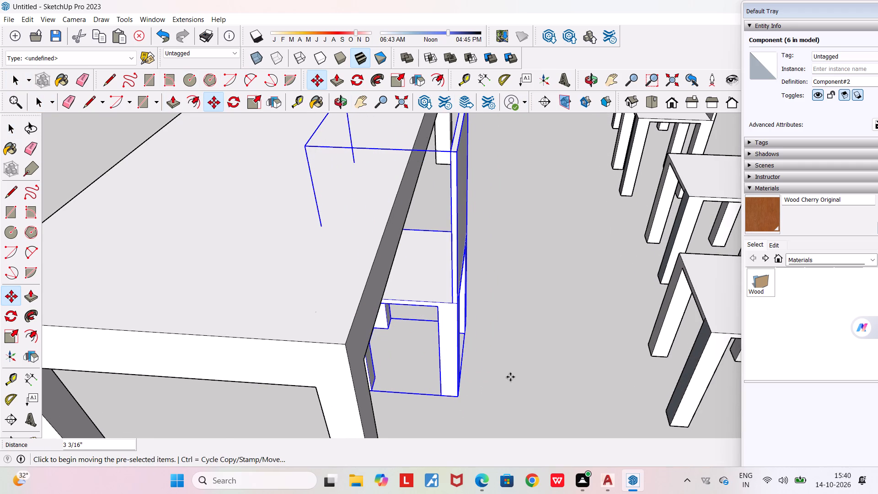
scroll(510, 377, down, 2)
scroll(630, 365, down, 4)
click(663, 288)
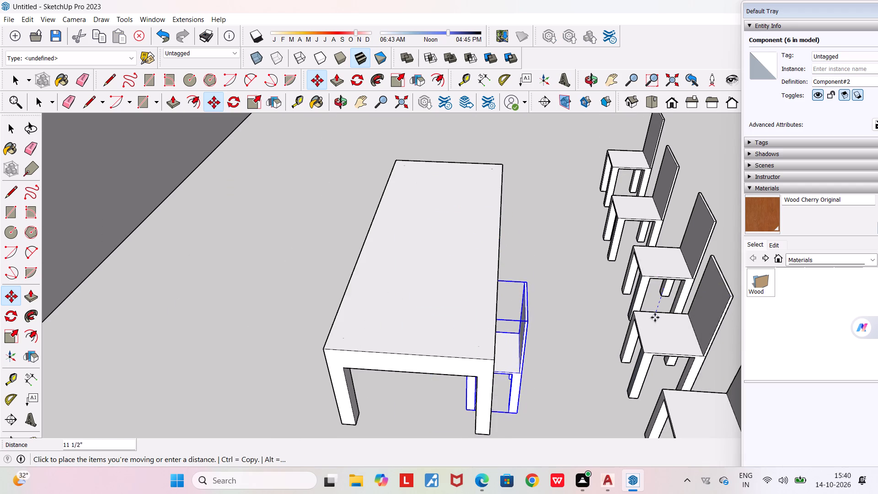
key(space)
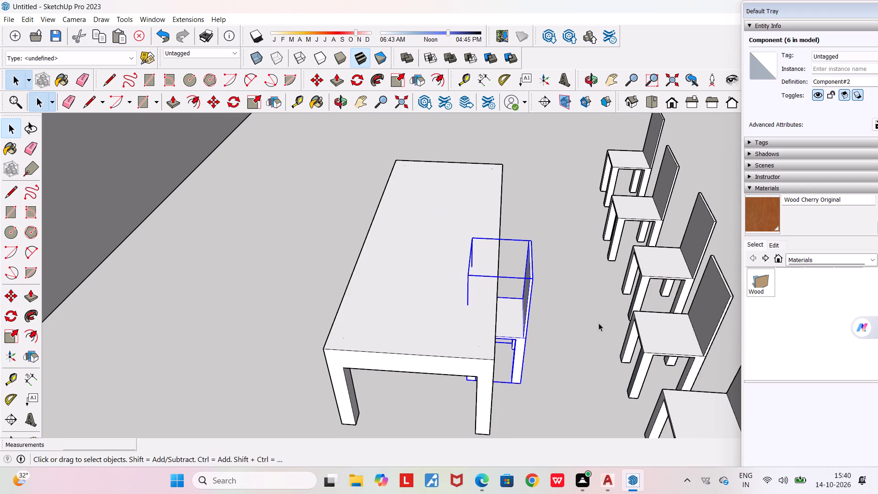
Move the middle chair of the five-chair row to the table's long side, beside the chair already placed there.
key(space)
click(643, 269)
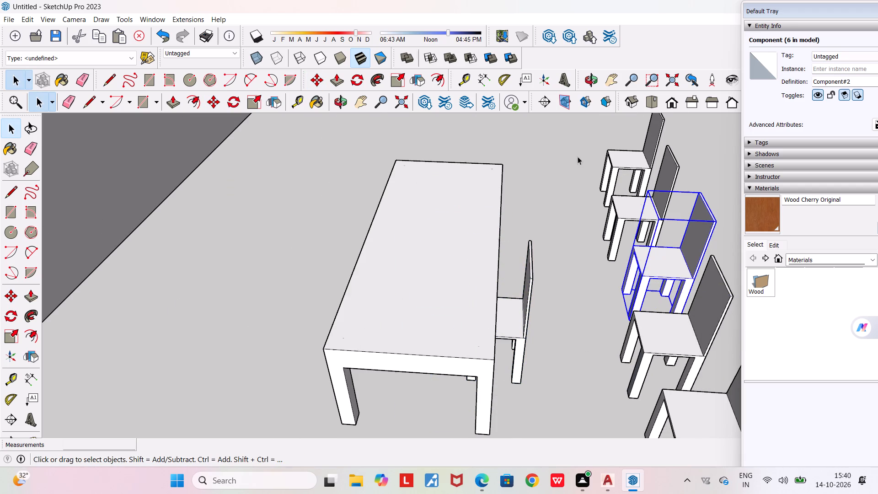
click(317, 77)
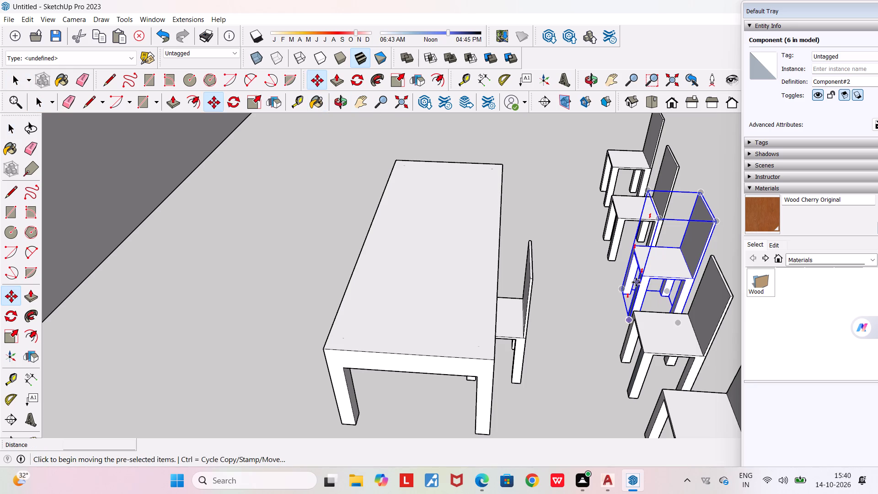
click(627, 321)
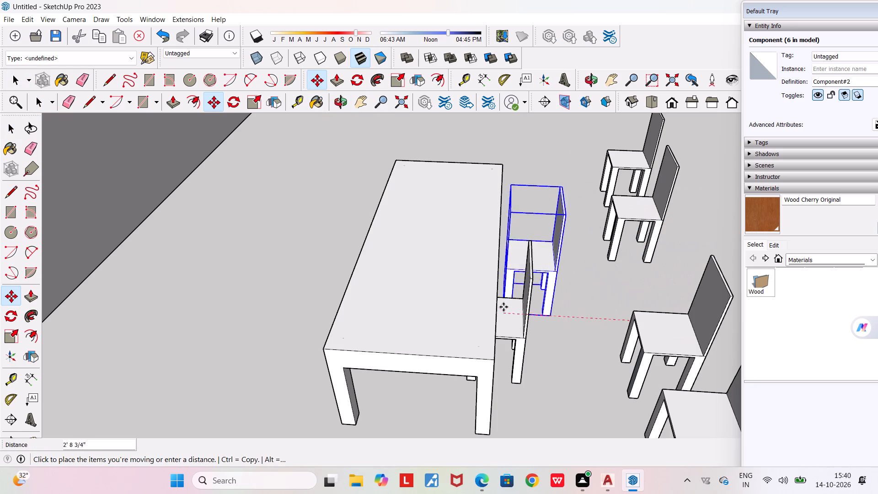
middle_drag(515, 276, 403, 326)
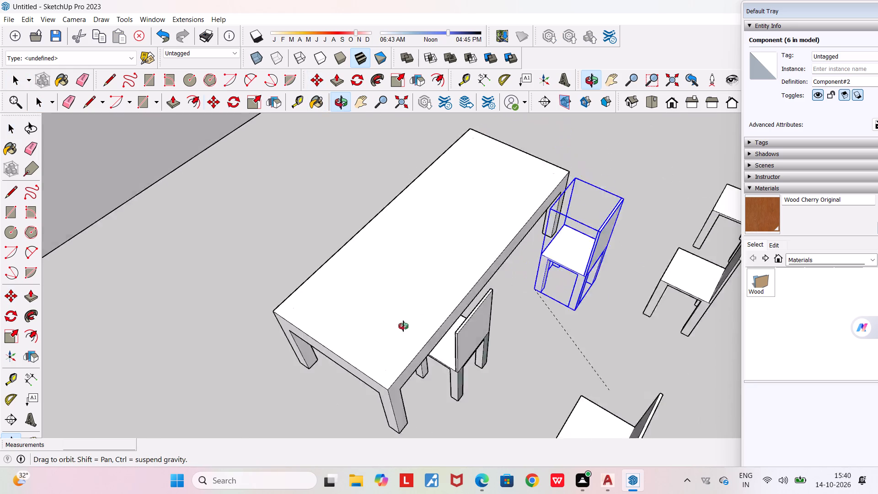
middle_drag(403, 326, 301, 315)
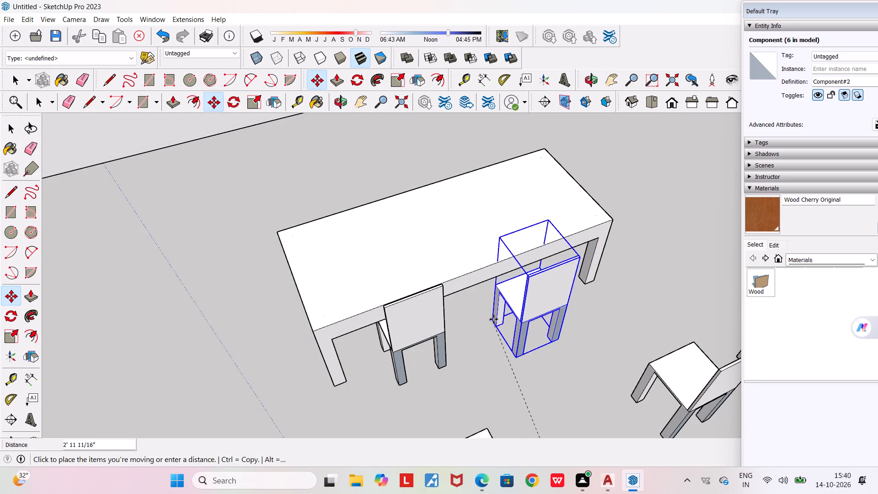
click(496, 301)
Examine the two chairs at the table from low and distant viewpoints, including their position relative to the house.
middle_drag(493, 316, 664, 148)
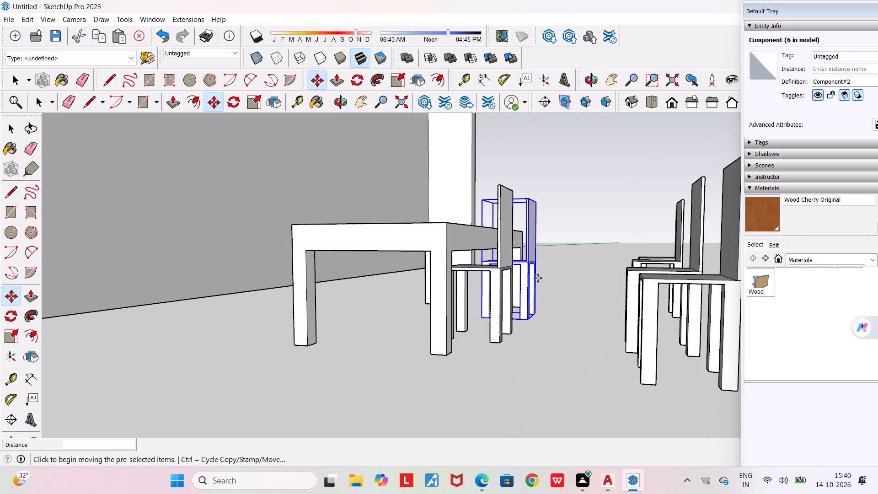
middle_drag(521, 290, 553, 281)
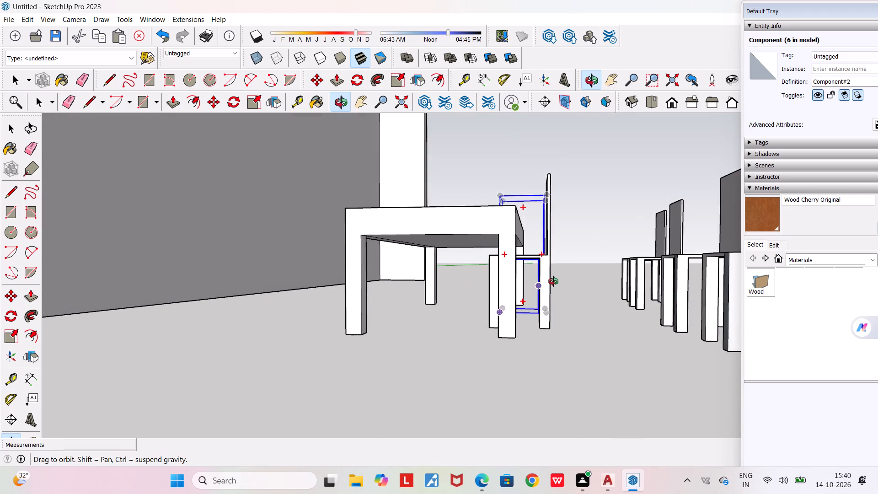
middle_drag(553, 281, 549, 288)
scroll(549, 288, down, 3)
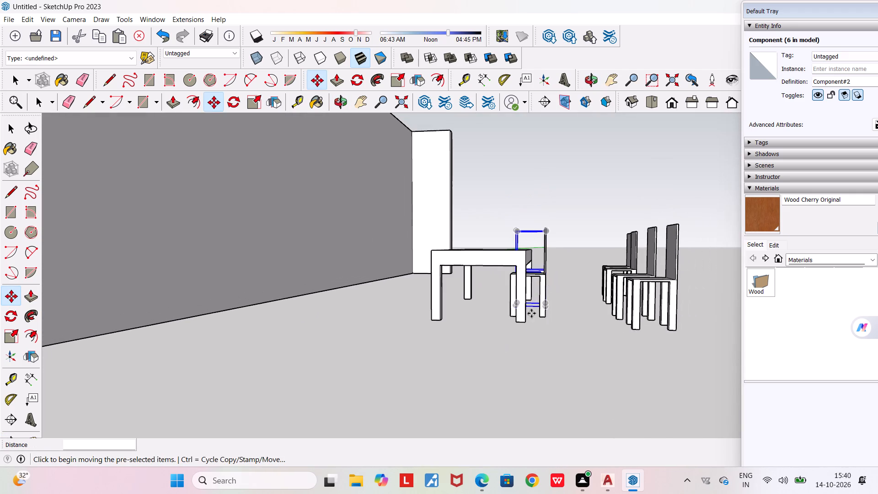
middle_drag(531, 313, 557, 329)
scroll(557, 329, down, 7)
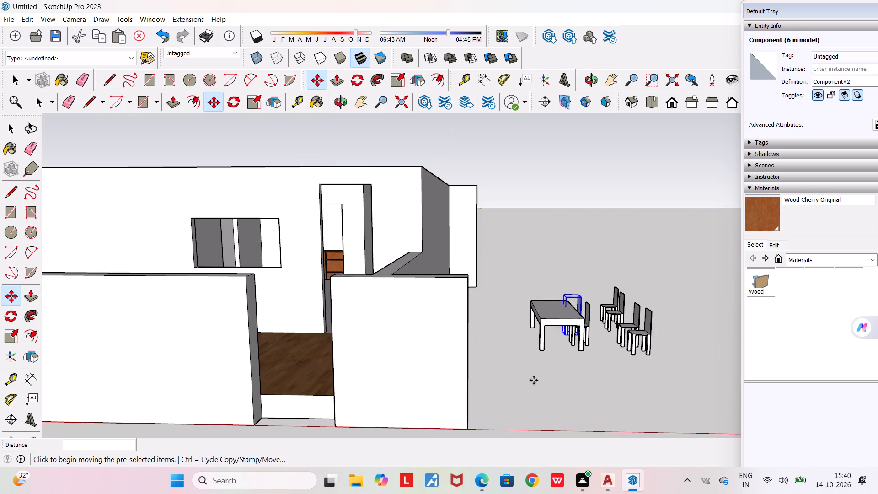
middle_drag(530, 395, 443, 393)
scroll(677, 343, up, 4)
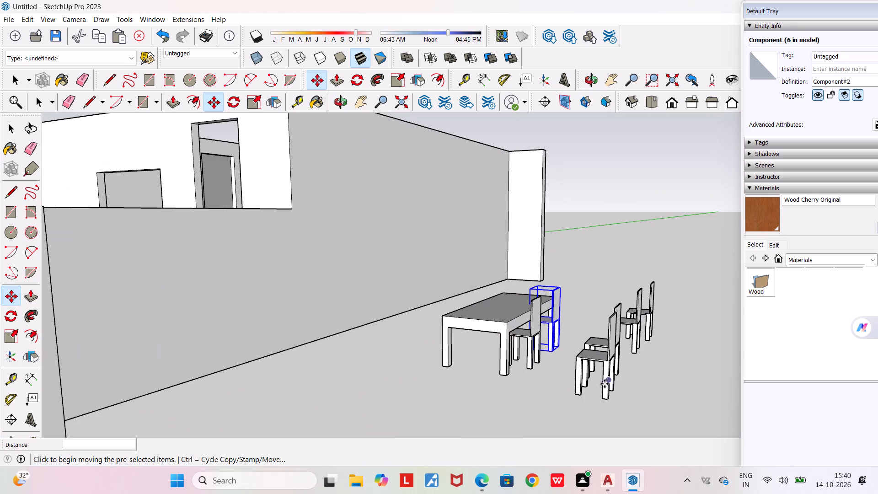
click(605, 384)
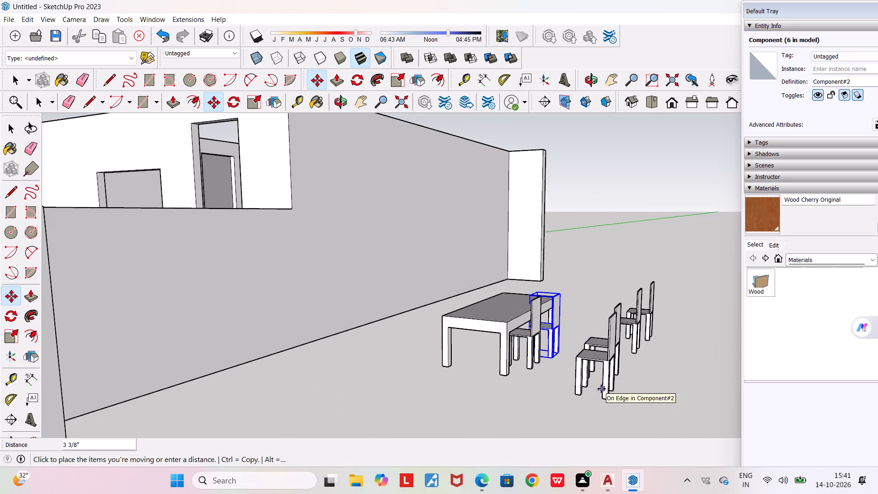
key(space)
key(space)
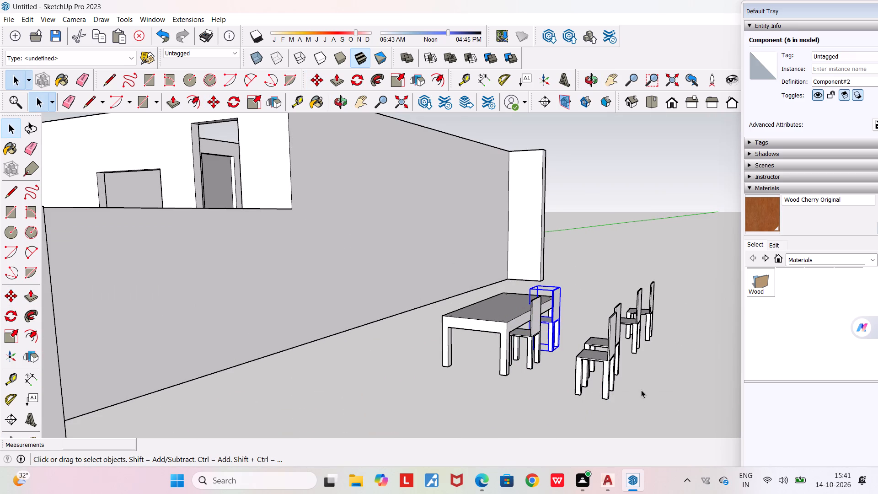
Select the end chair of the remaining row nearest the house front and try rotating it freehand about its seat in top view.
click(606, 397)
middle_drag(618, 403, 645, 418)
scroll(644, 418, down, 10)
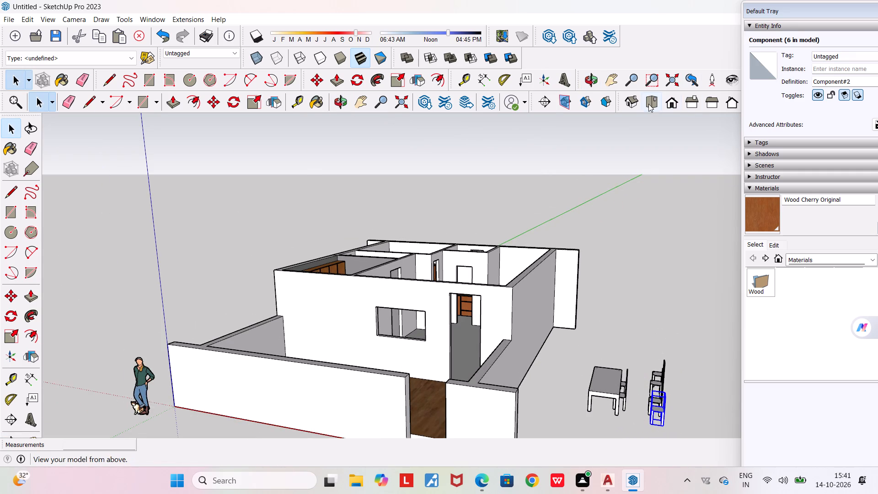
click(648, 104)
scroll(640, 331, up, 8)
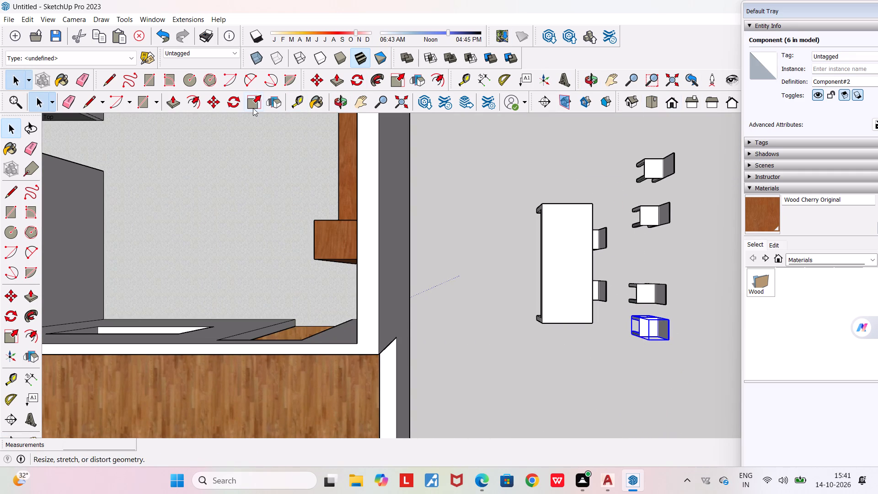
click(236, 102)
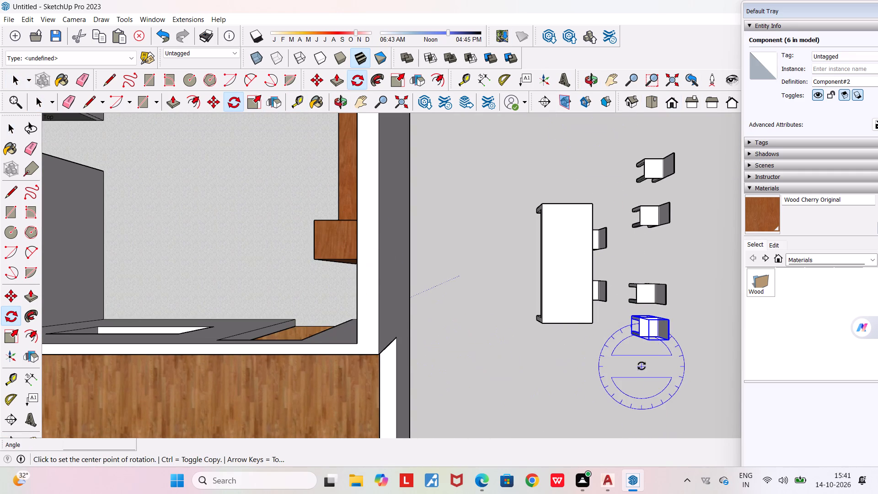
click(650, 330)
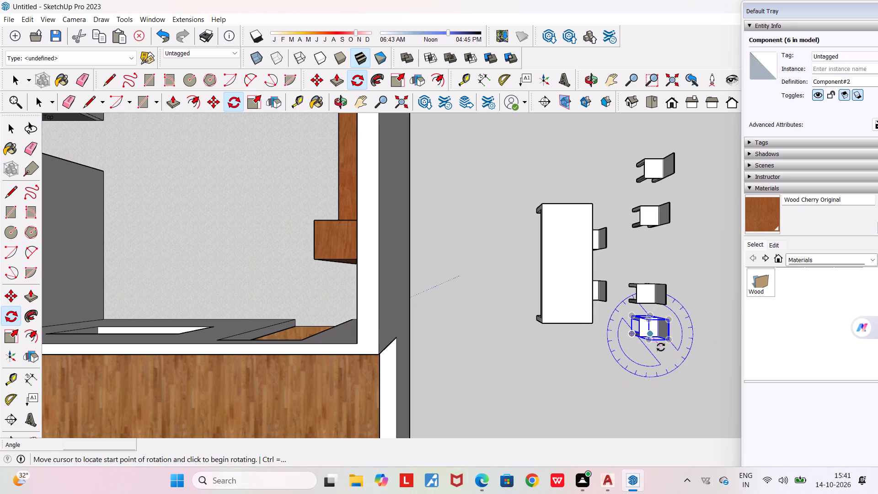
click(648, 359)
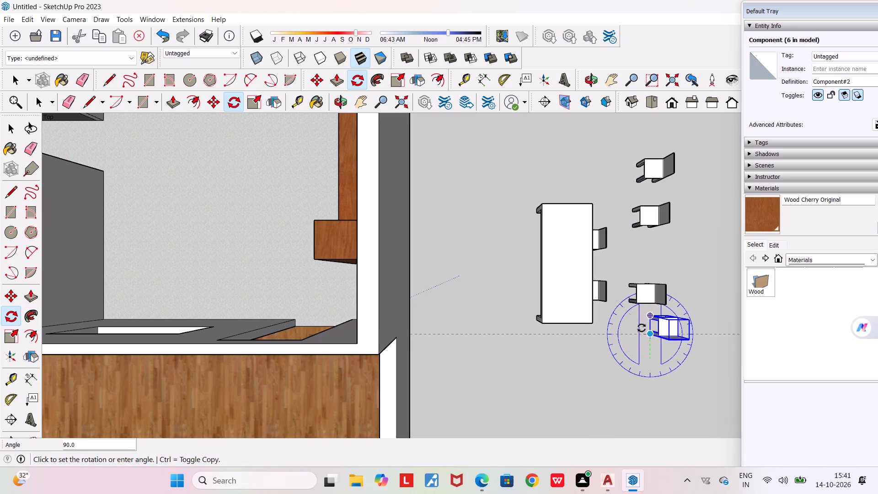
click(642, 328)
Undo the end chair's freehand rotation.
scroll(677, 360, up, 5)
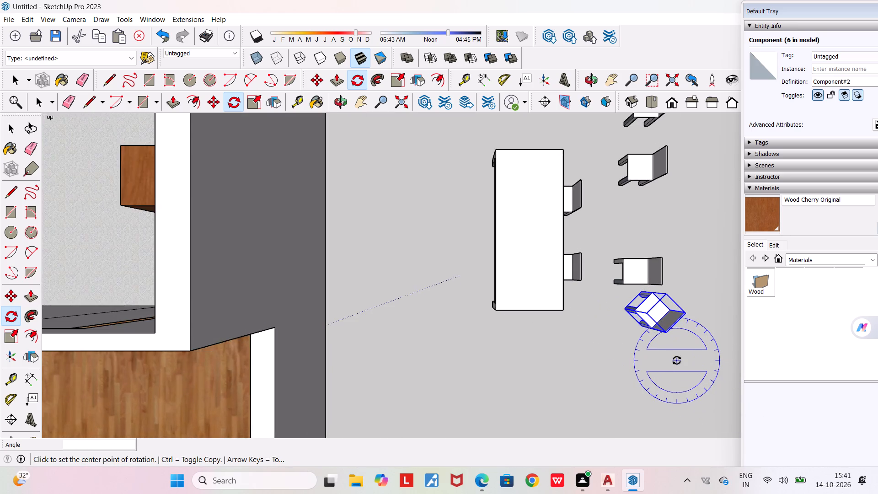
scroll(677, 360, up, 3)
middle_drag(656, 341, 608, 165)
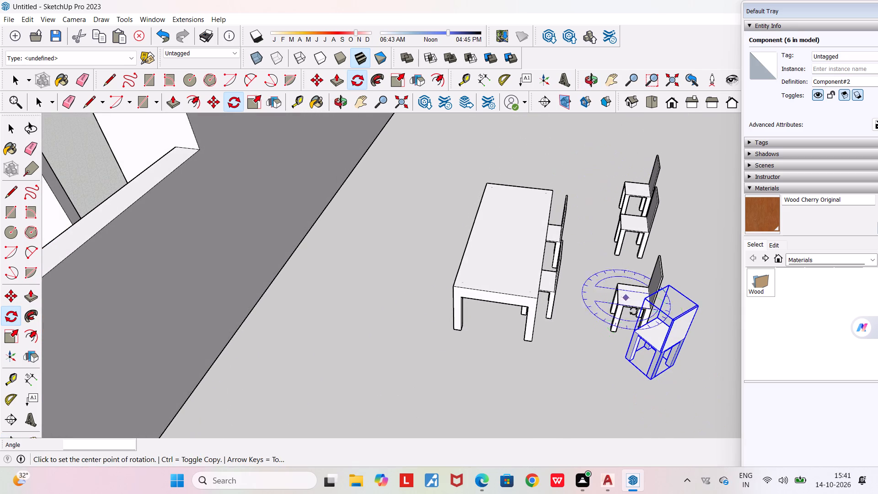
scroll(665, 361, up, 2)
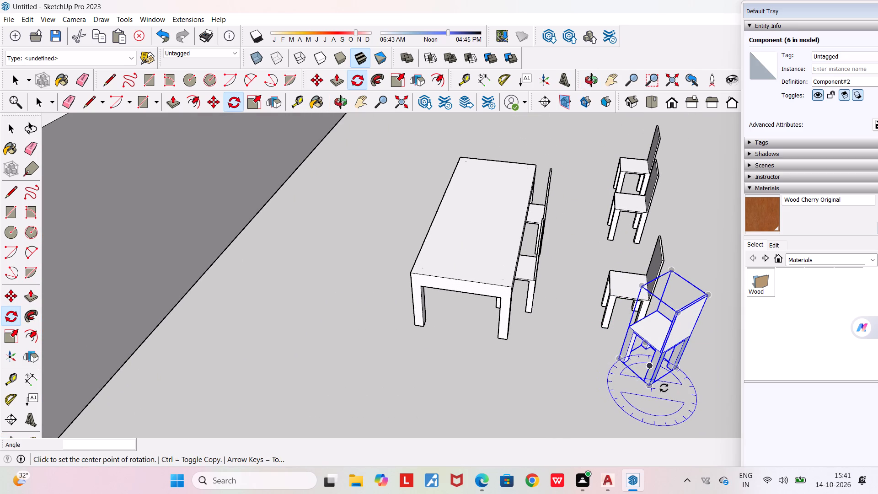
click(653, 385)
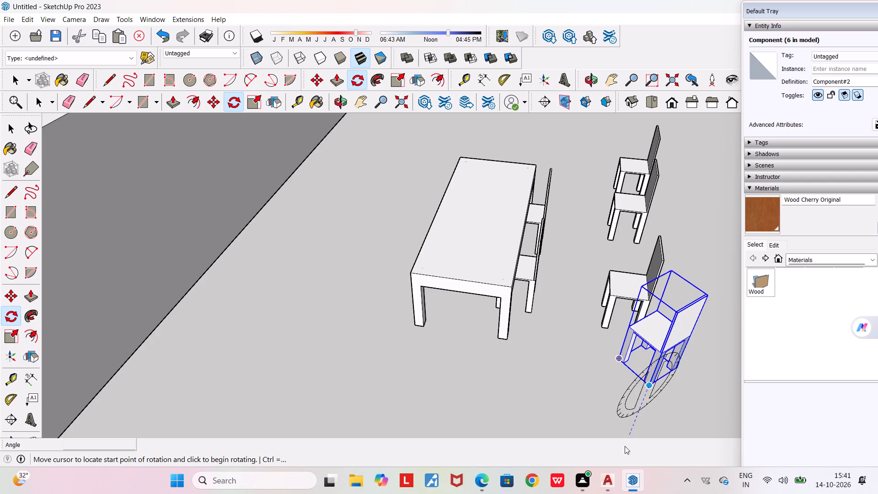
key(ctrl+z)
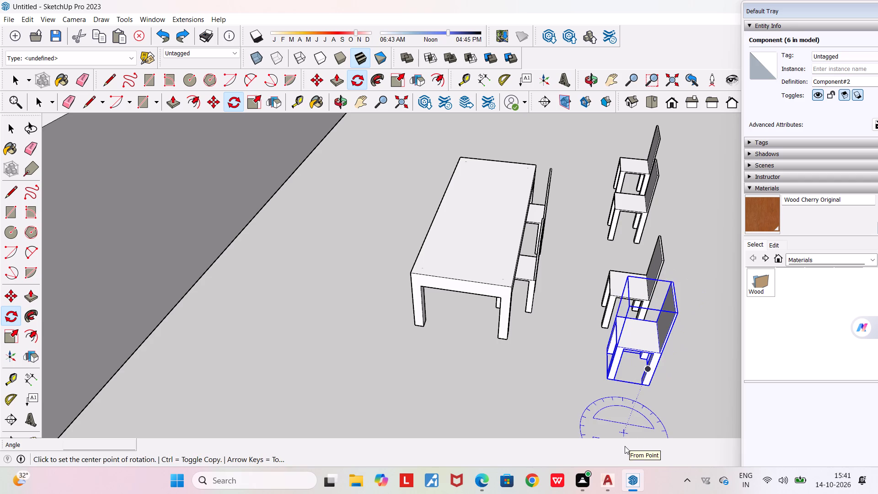
Rotate the selected end chair 90 degrees about its front leg corner so it faces along the table's length.
click(653, 387)
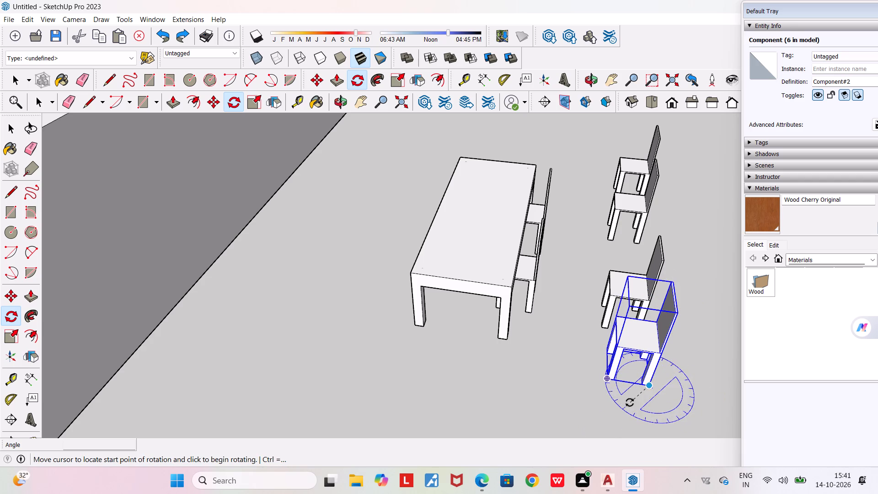
click(556, 366)
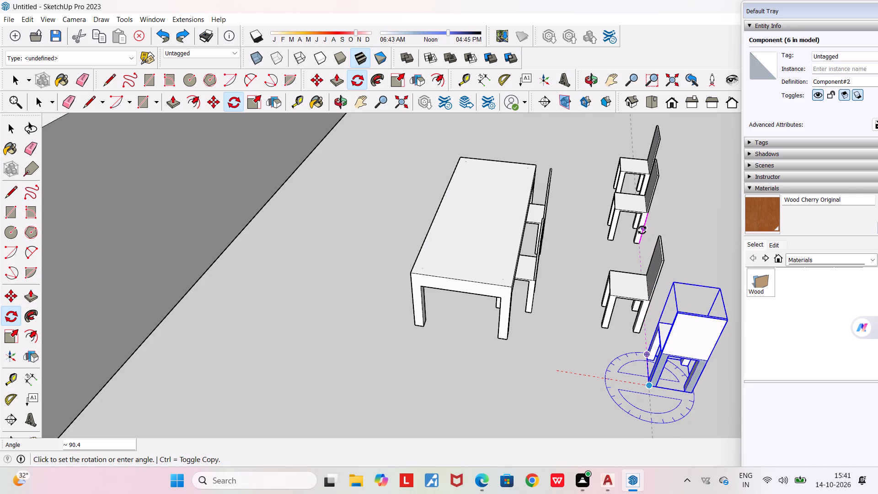
click(635, 262)
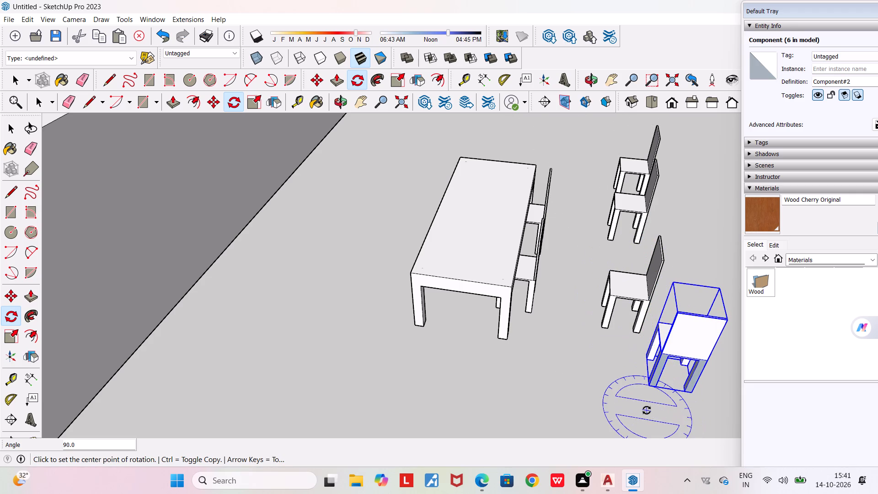
Move the rotated chair about 5' 5" to the table's short end nearest the house front, then deselect the Move tool.
key(m)
key(Return)
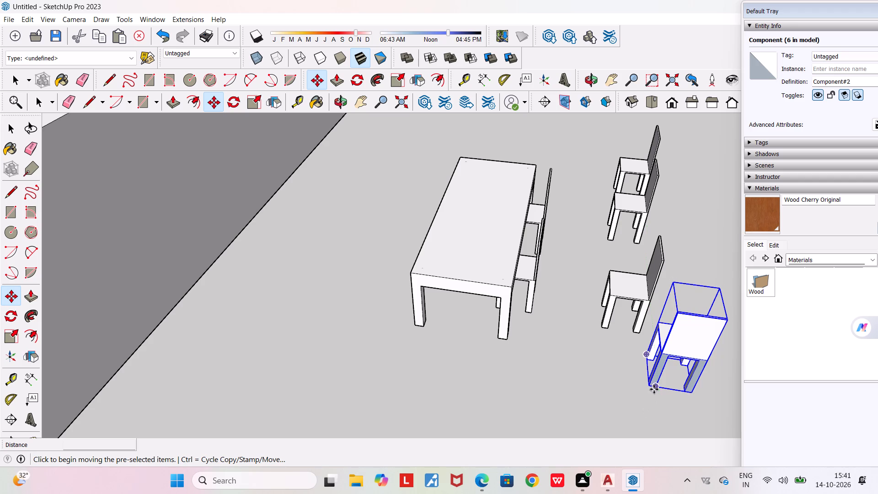
click(644, 388)
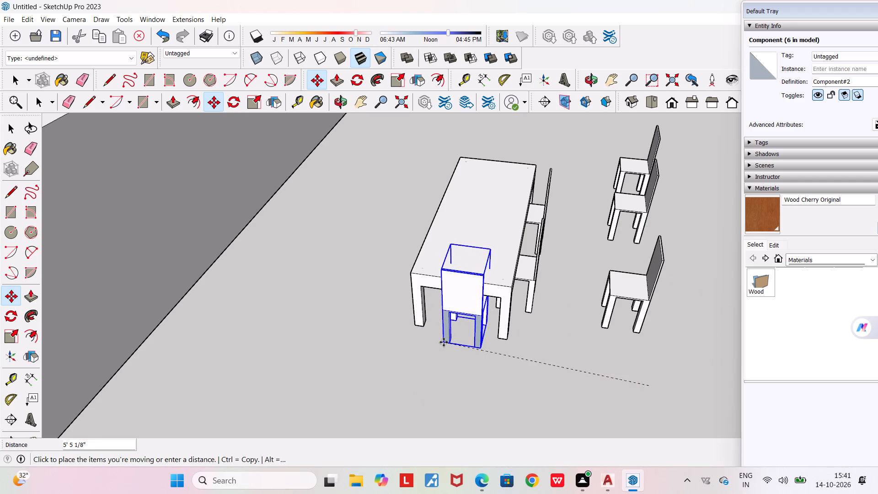
click(444, 342)
click(646, 318)
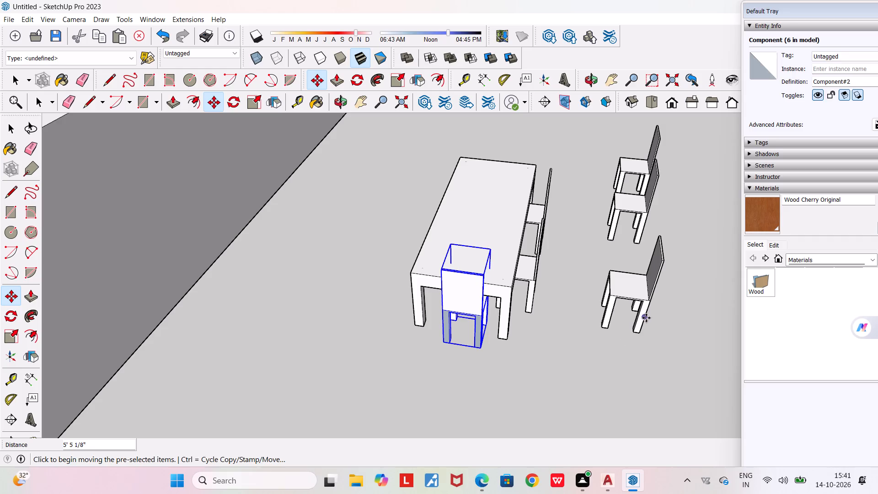
key(space)
key(space)
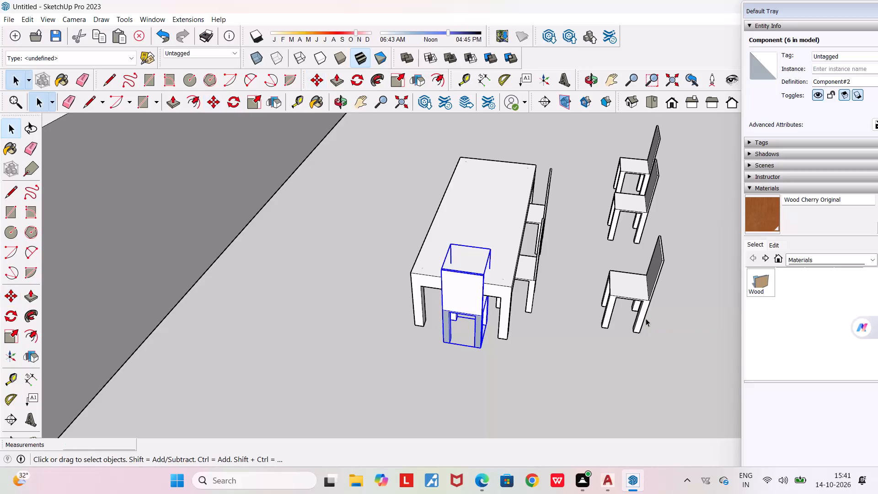
Select the next chair in the remaining row and rotate it 90 degrees the opposite way to face the first end chair.
click(639, 316)
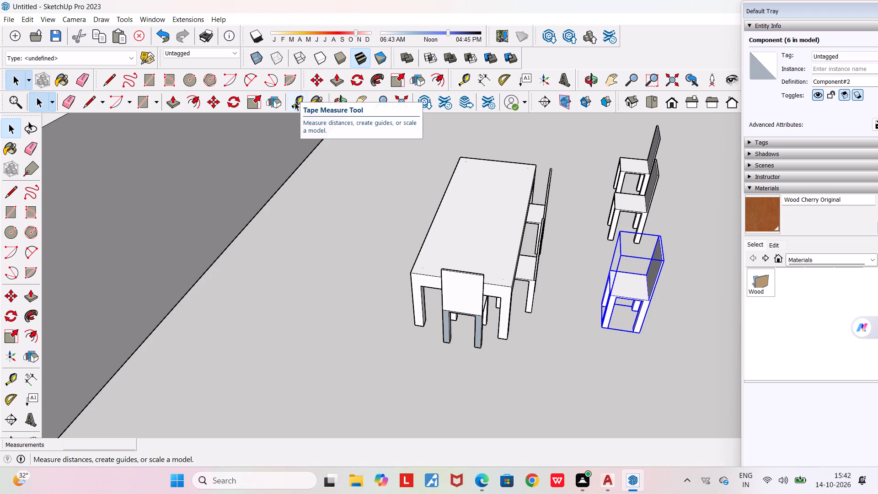
click(226, 107)
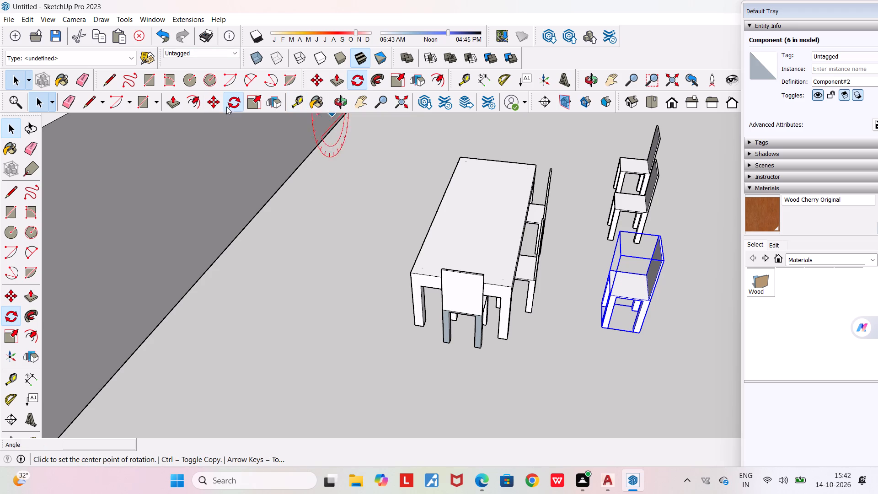
click(641, 338)
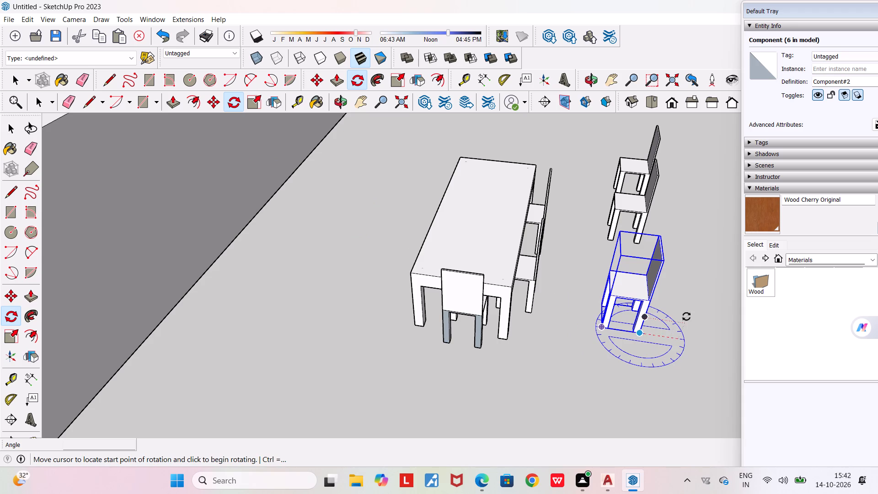
click(705, 339)
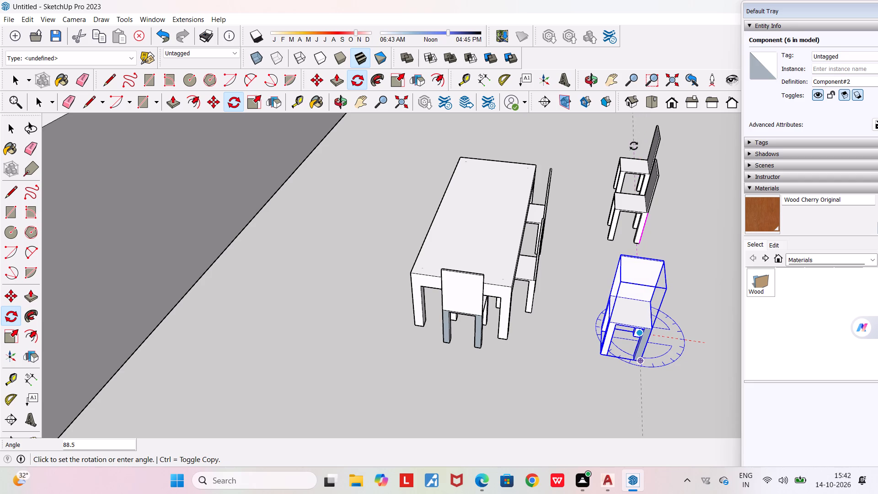
click(621, 126)
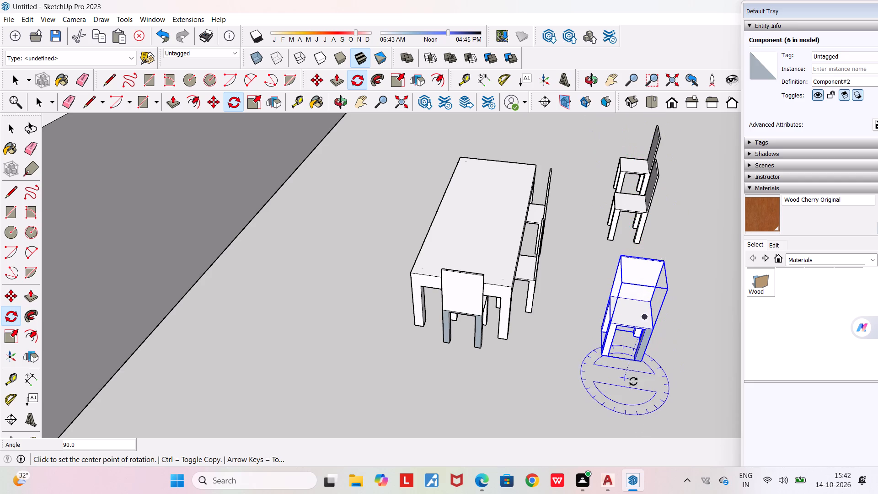
Move the rotated chair about 8' 7" to the open ground beyond the table's opposite short end.
key(m)
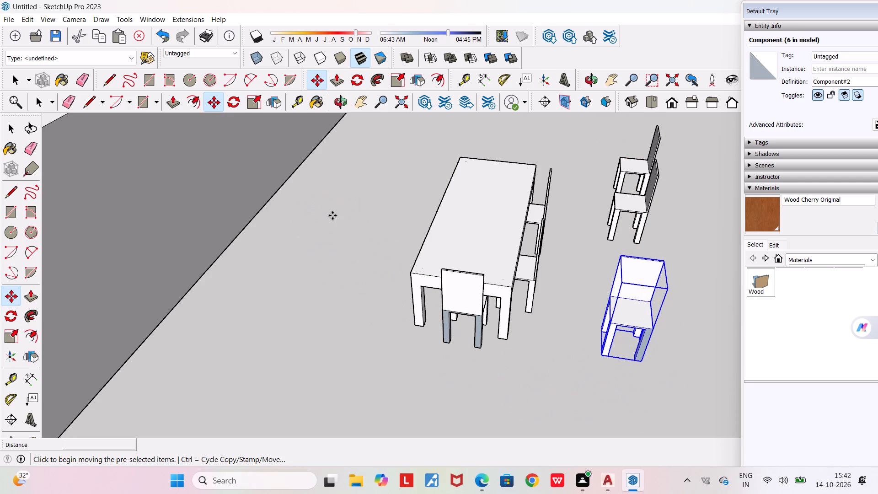
key(Return)
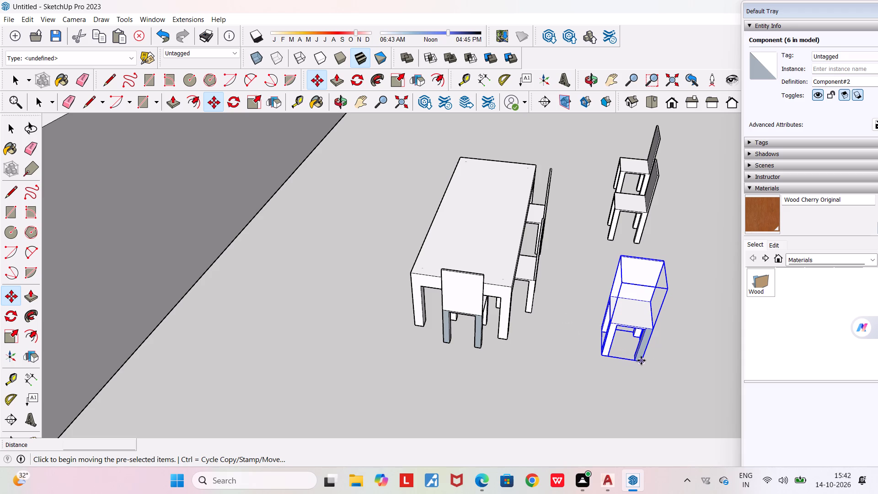
click(640, 361)
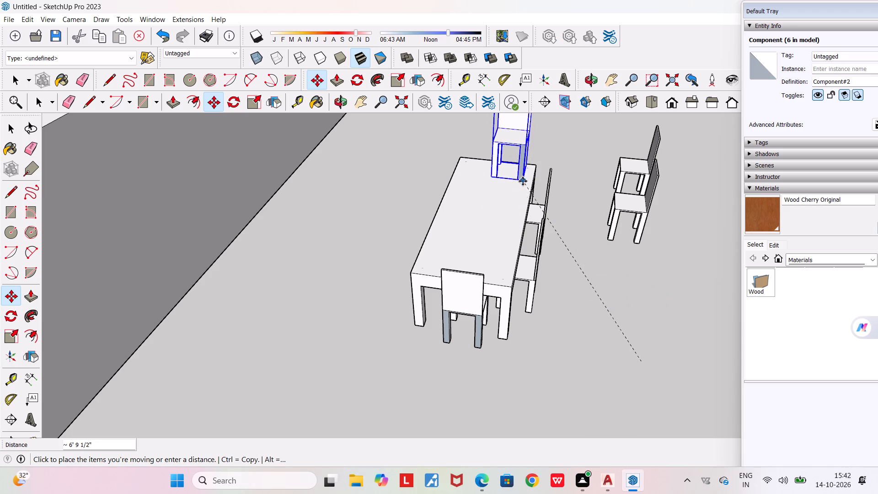
middle_drag(579, 350, 189, 356)
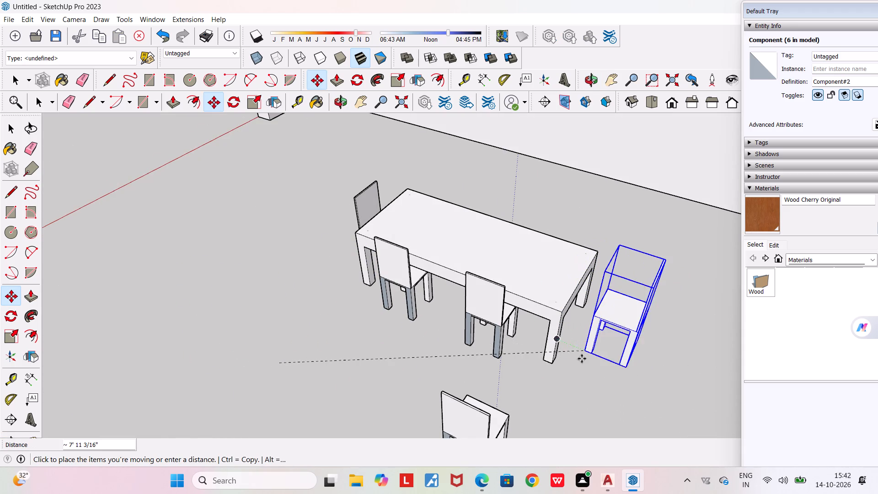
click(612, 367)
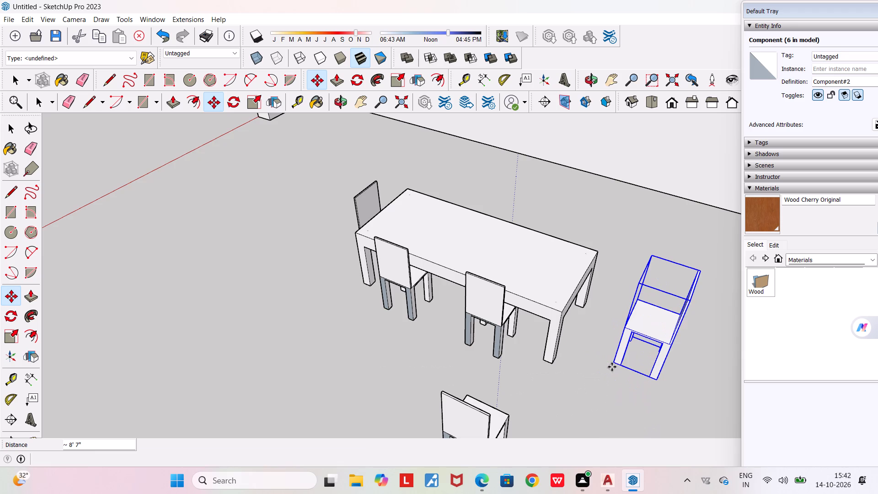
Move the chair about 1' 7" closer to the table, against the corner leg at that short end.
middle_drag(631, 388, 717, 290)
scroll(631, 388, up, 1)
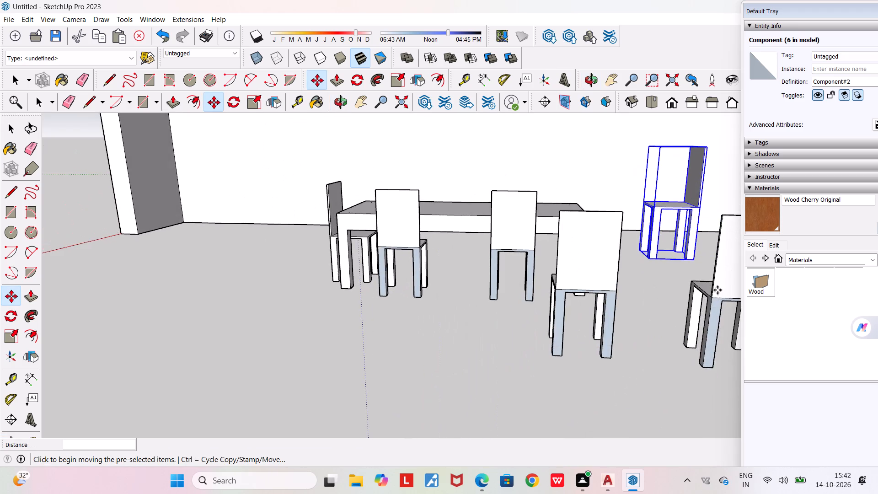
scroll(682, 273, up, 4)
click(635, 249)
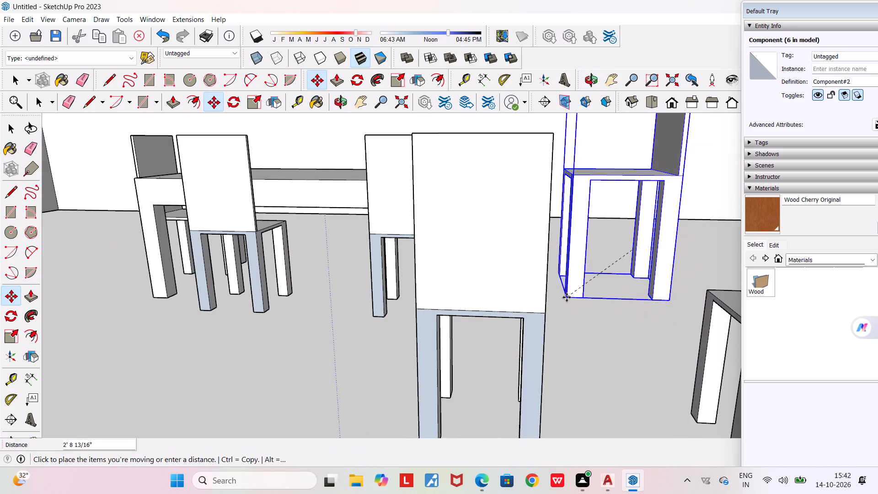
middle_drag(567, 297, 490, 327)
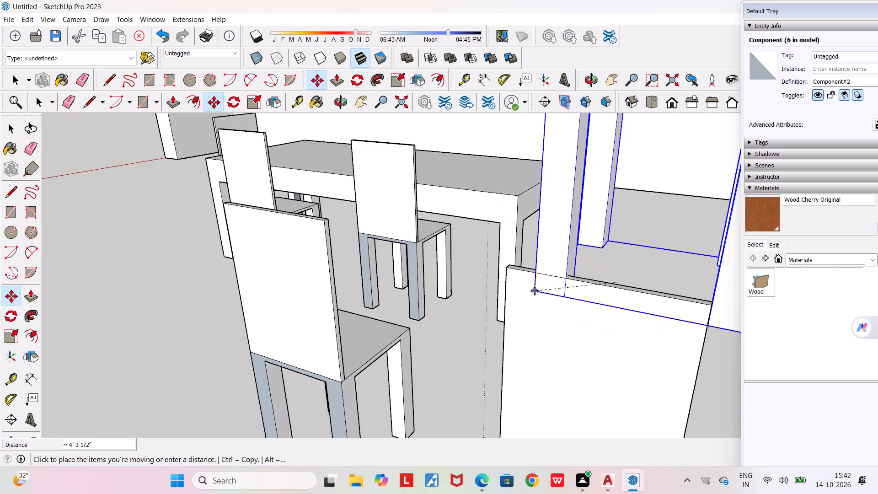
middle_drag(606, 261, 648, 322)
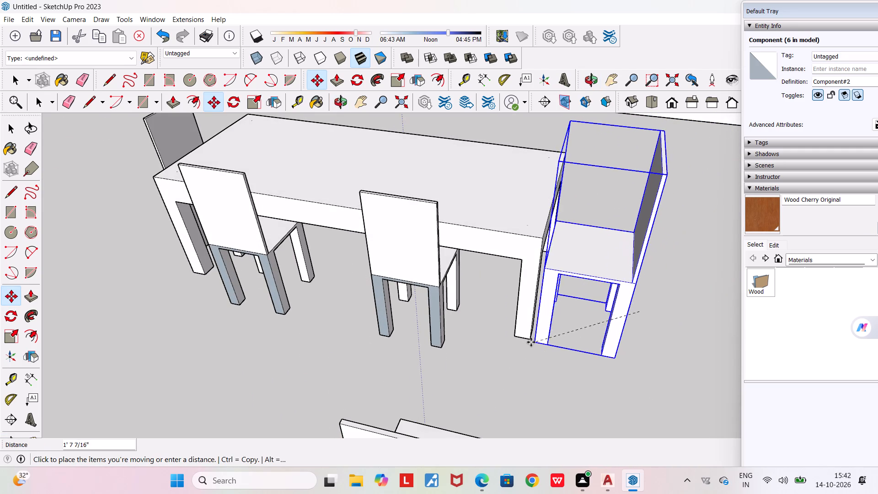
click(526, 342)
Move the chair about 3' 6" down to floor level, snapping it to the base of the table's far leg.
middle_drag(547, 347, 543, 242)
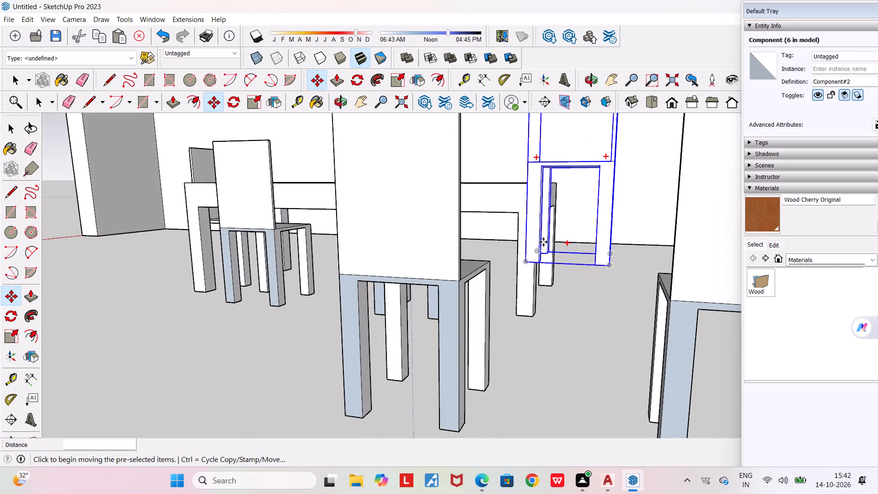
middle_drag(538, 260, 538, 216)
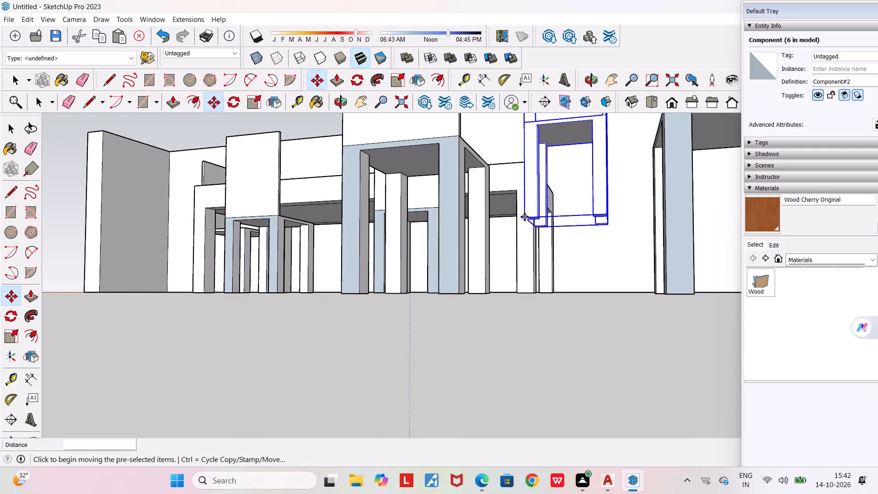
click(522, 218)
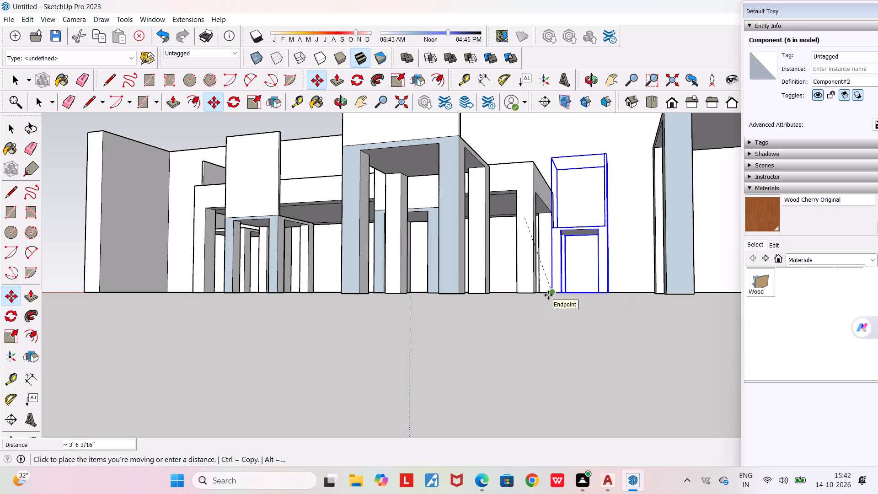
click(548, 295)
Slide the chair about 1' 7" along the table's short end toward the middle of that side.
middle_drag(552, 261, 582, 421)
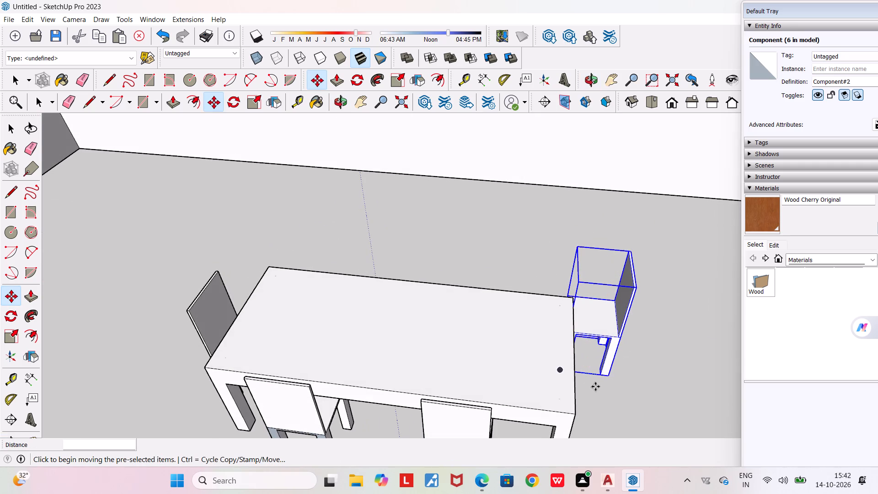
scroll(595, 386, up, 3)
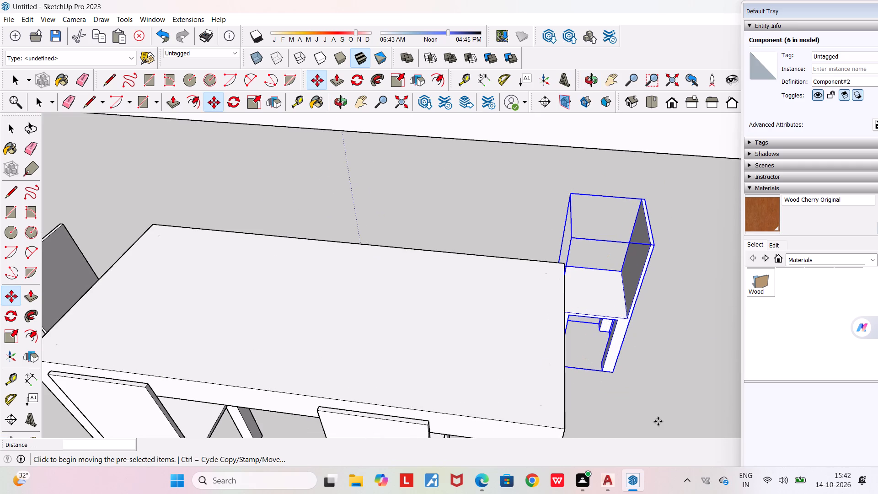
click(615, 371)
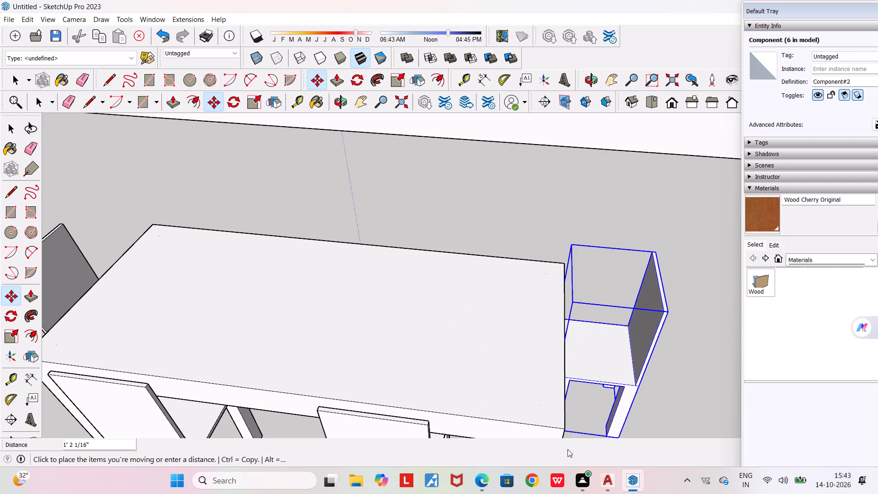
middle_drag(621, 409, 651, 407)
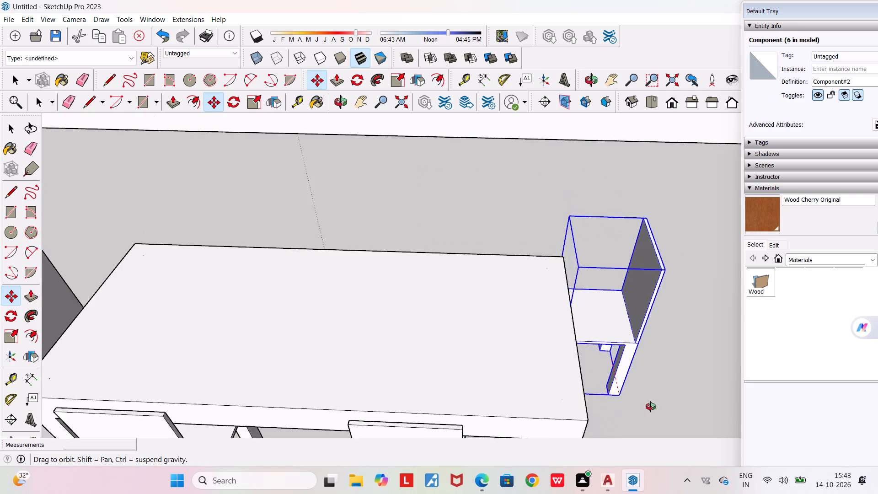
middle_drag(651, 407, 681, 397)
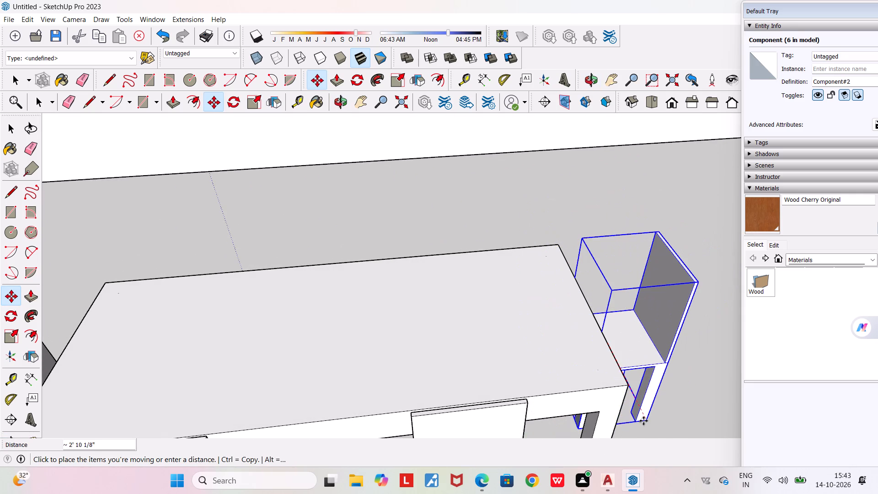
click(644, 424)
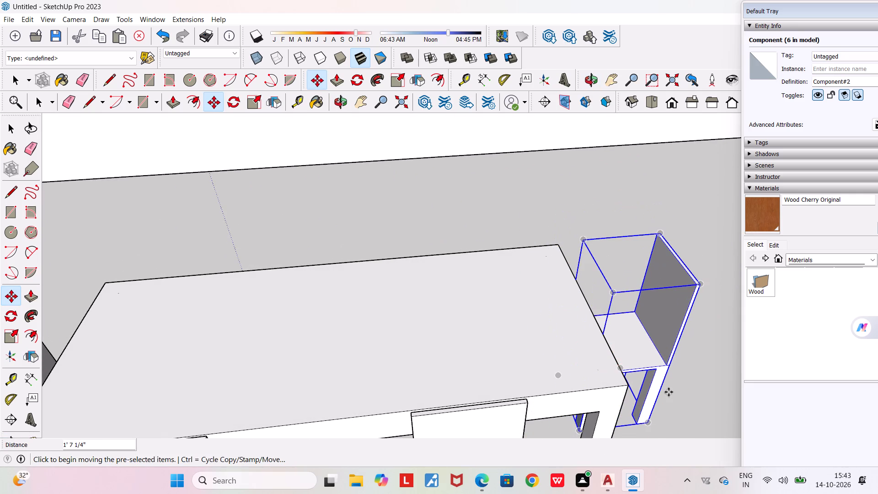
Examine the chairs around the table from low, under-table and distant viewpoints, checking the newly placed end chair's position.
middle_drag(669, 392, 558, 231)
scroll(558, 231, down, 2)
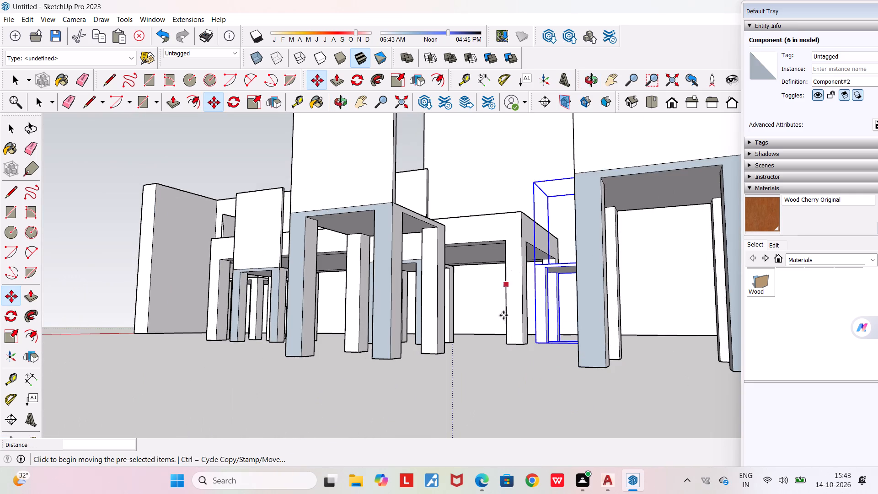
middle_drag(504, 346, 535, 387)
middle_drag(608, 391, 591, 315)
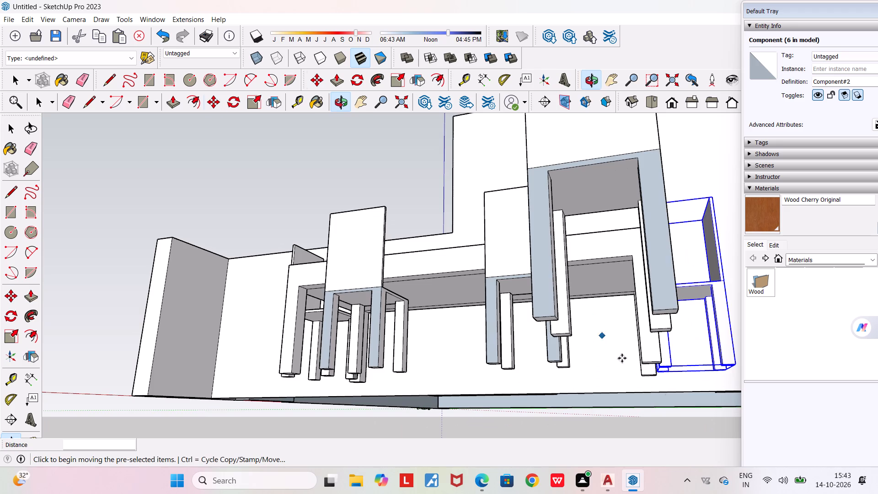
middle_drag(676, 399, 674, 408)
scroll(664, 412, up, 3)
middle_click(656, 415)
scroll(653, 413, down, 4)
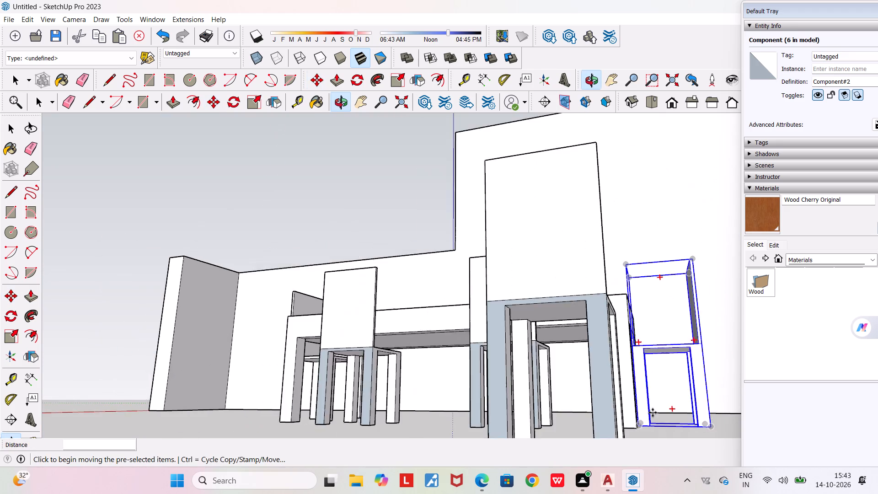
scroll(653, 413, down, 3)
middle_drag(652, 407, 647, 452)
scroll(647, 452, down, 4)
scroll(650, 366, down, 8)
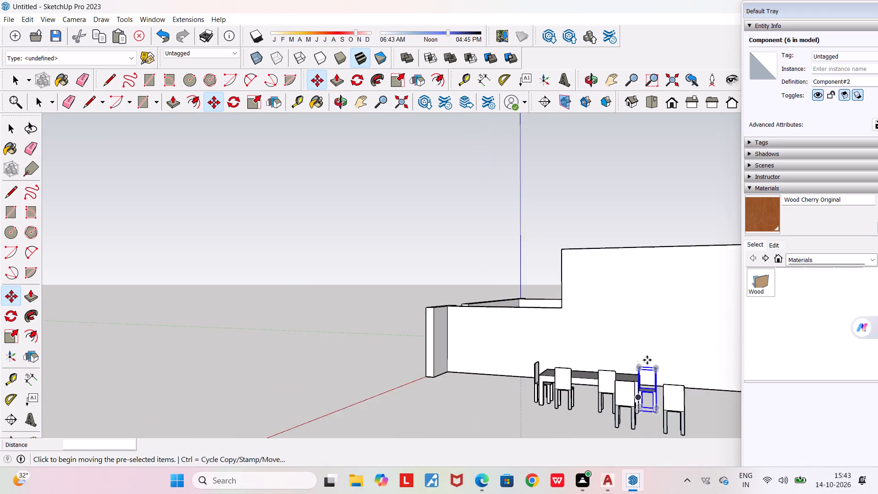
scroll(647, 360, down, 4)
middle_drag(640, 376, 653, 458)
scroll(642, 403, up, 10)
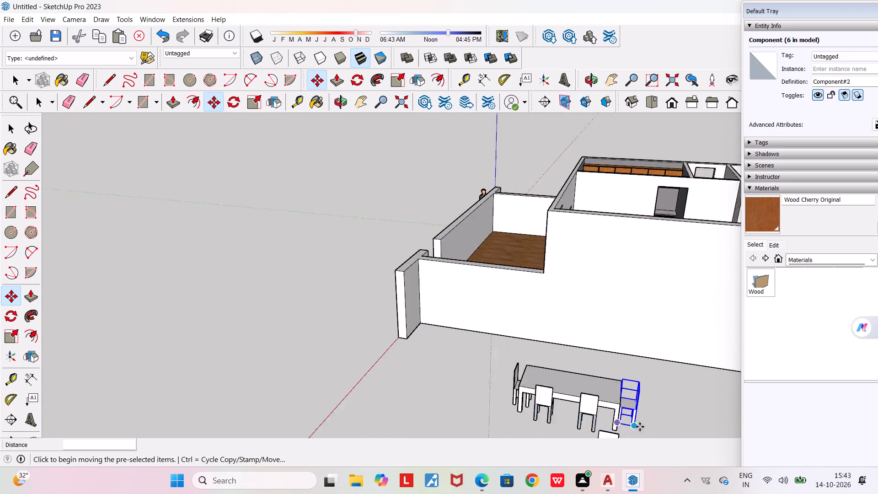
Push the end chair in under the table's short end with small moves, starting at about 5" and finishing with about 2".
scroll(616, 433, up, 15)
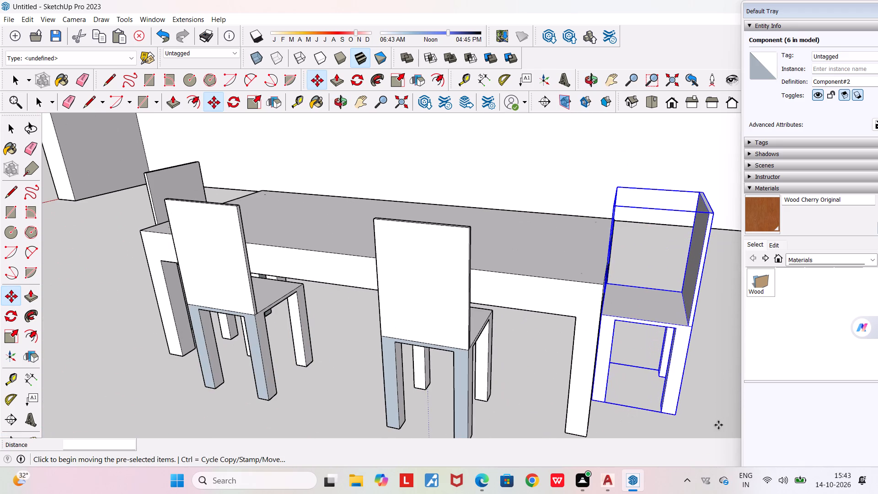
drag(675, 416, 643, 418)
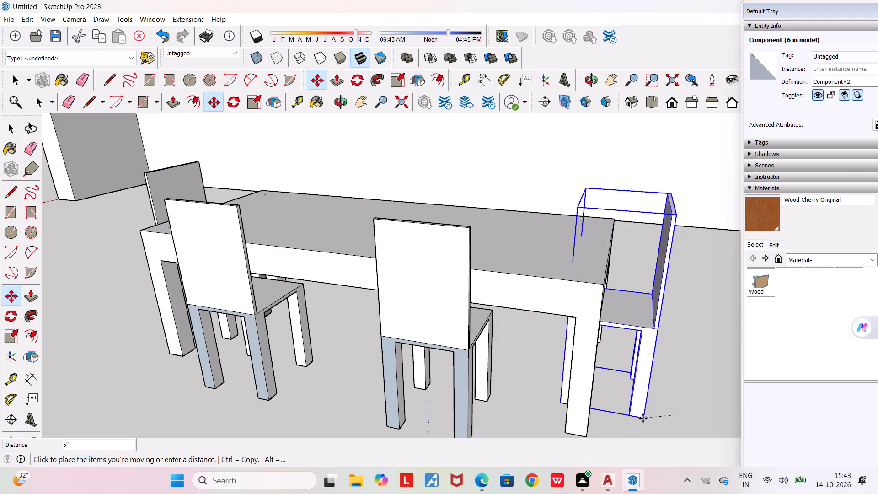
drag(643, 418, 628, 417)
click(628, 417)
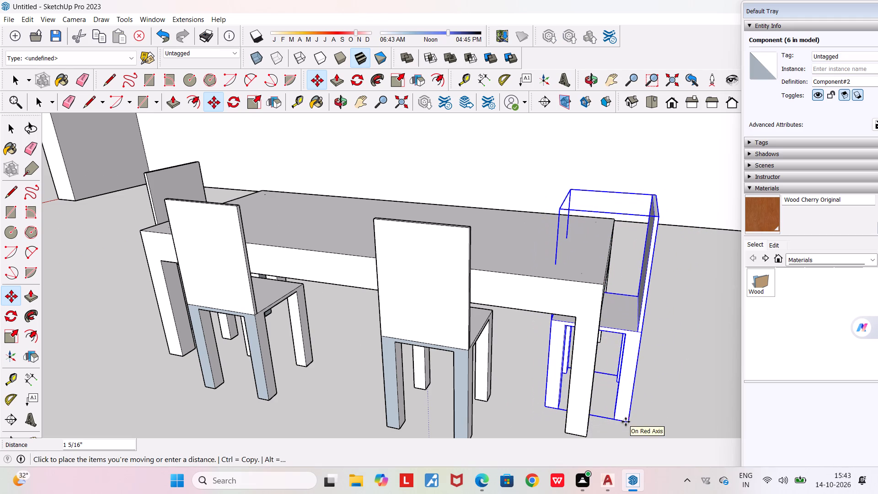
click(626, 422)
click(626, 422)
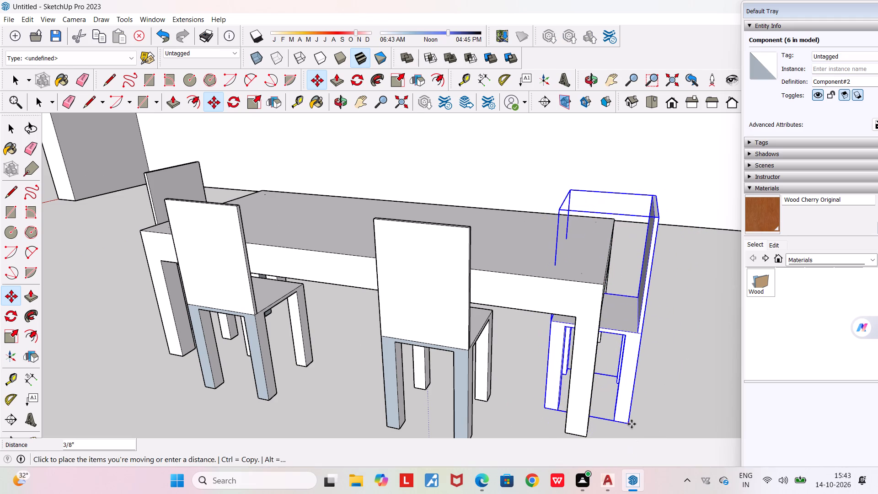
click(614, 419)
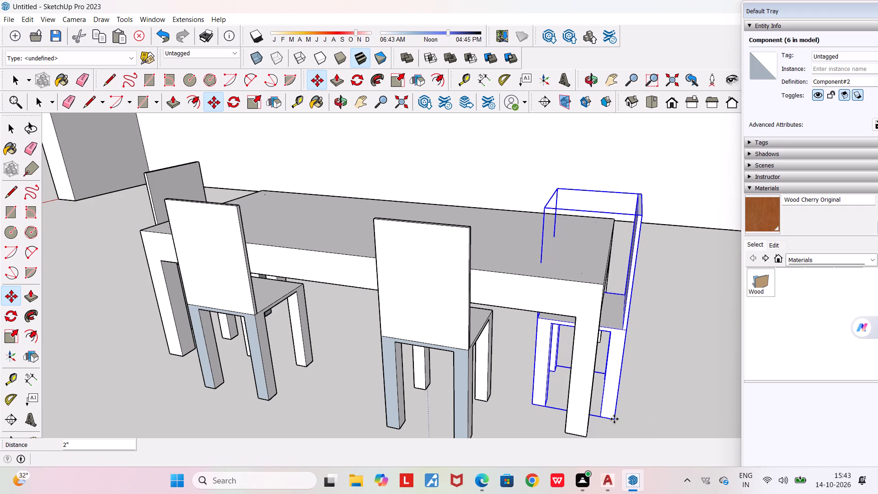
key(space)
Slide the end chair about 4 3/16" along the table's short end, away from the corner leg on the chairs' side.
middle_drag(630, 404, 554, 425)
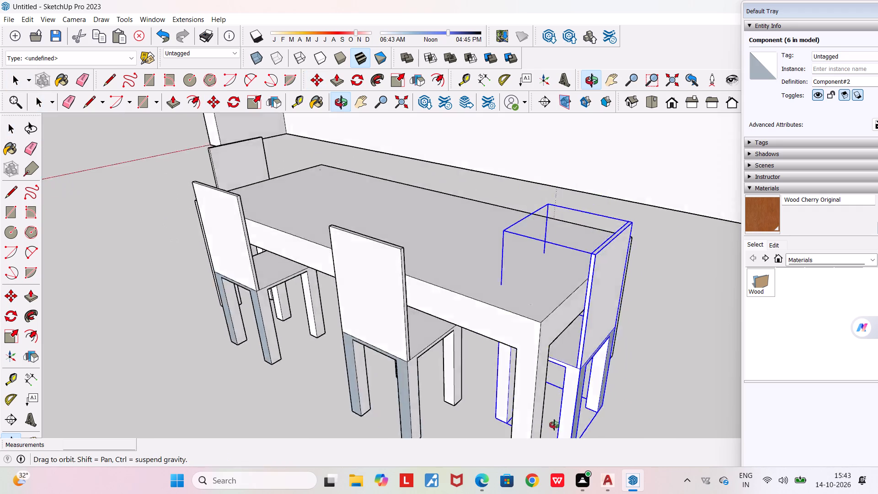
middle_drag(554, 425, 209, 414)
scroll(209, 414, down, 2)
middle_drag(256, 363, 313, 384)
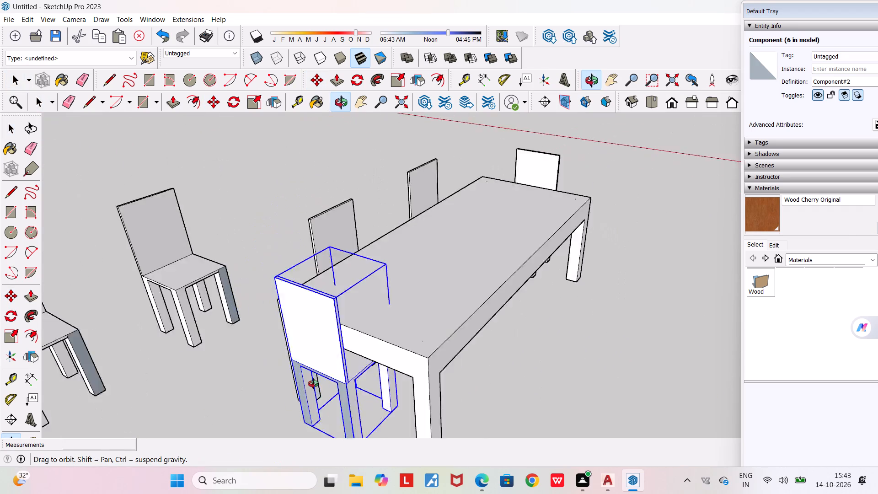
middle_drag(313, 384, 409, 301)
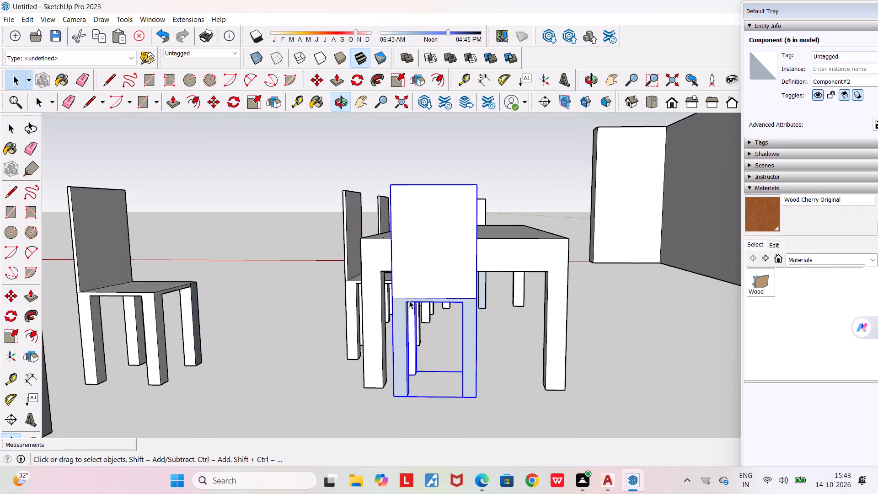
key(m)
key(Return)
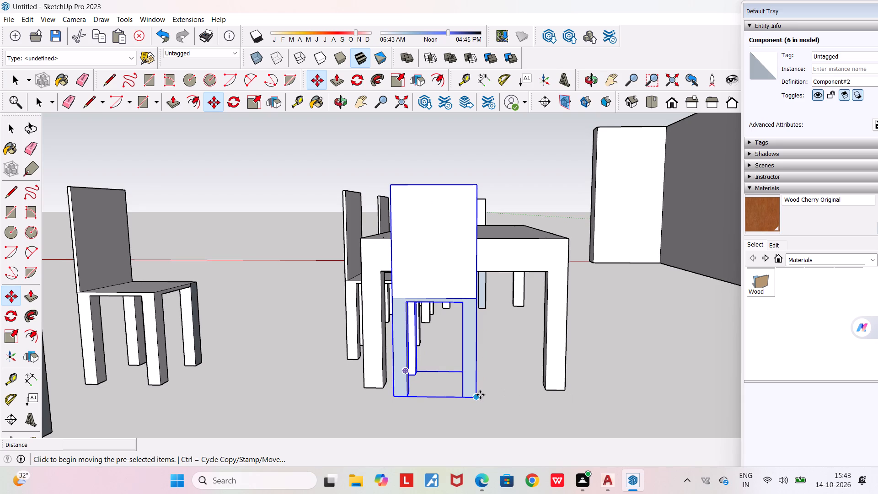
click(480, 395)
click(504, 394)
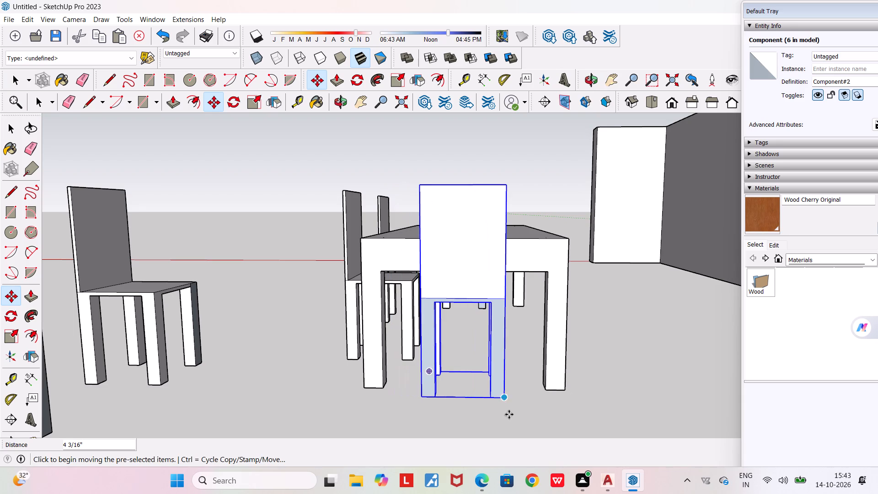
click(518, 423)
key(space)
key(space)
Shift the end chair back about 2 1/16" along the short end to centre it between the table legs, and deselect it.
middle_drag(518, 423, 465, 457)
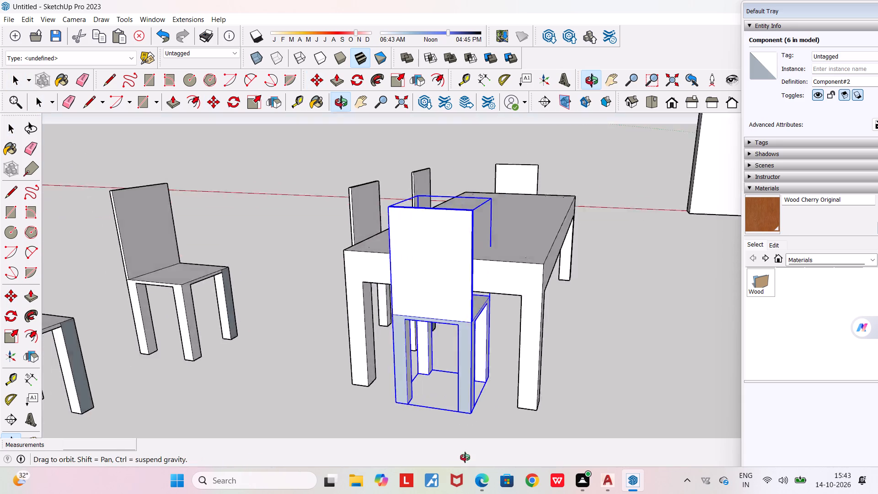
middle_drag(465, 457, 321, 493)
scroll(321, 493, down, 2)
middle_drag(584, 388, 267, 360)
scroll(267, 360, down, 3)
middle_drag(519, 359, 426, 338)
middle_drag(426, 338, 385, 328)
click(415, 420)
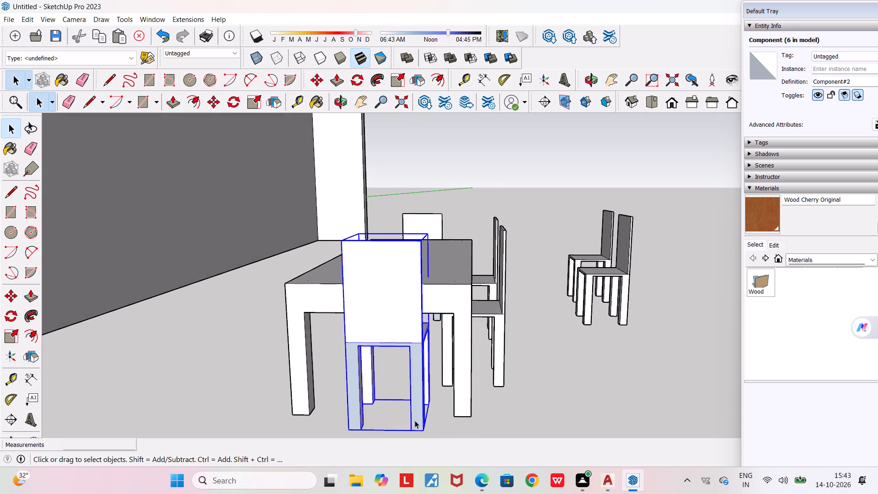
middle_drag(417, 418, 445, 407)
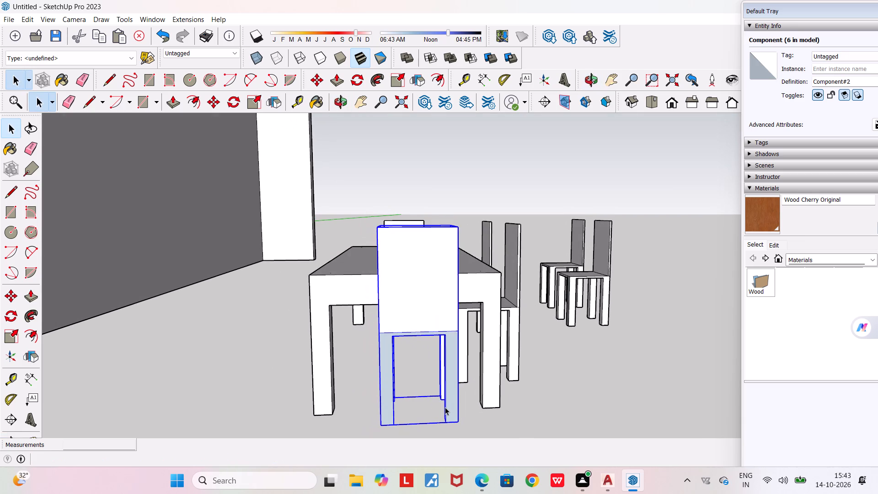
key(m)
key(Return)
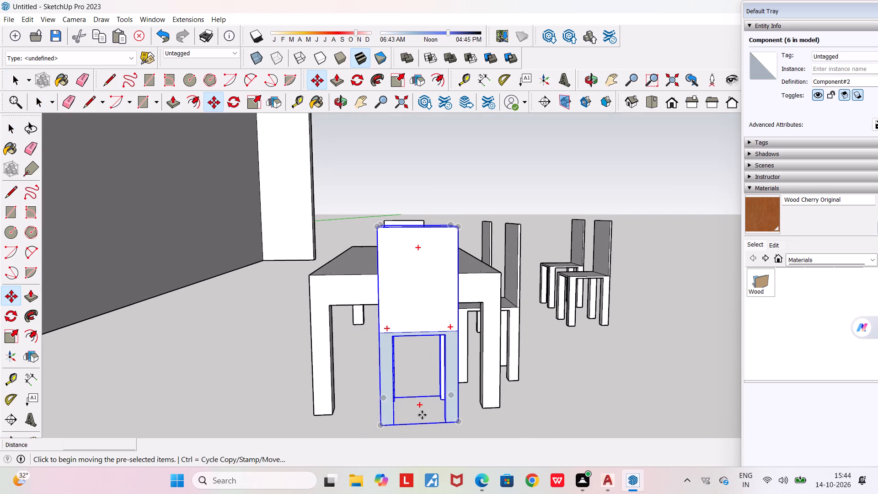
click(380, 428)
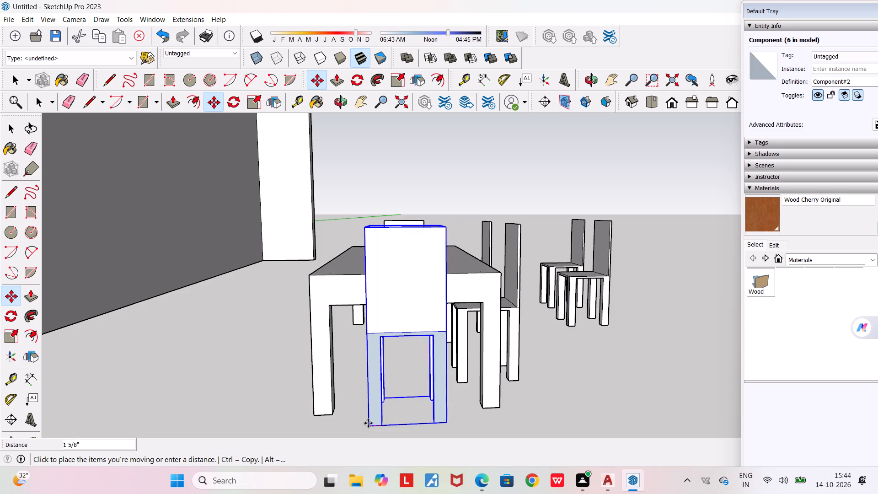
click(368, 423)
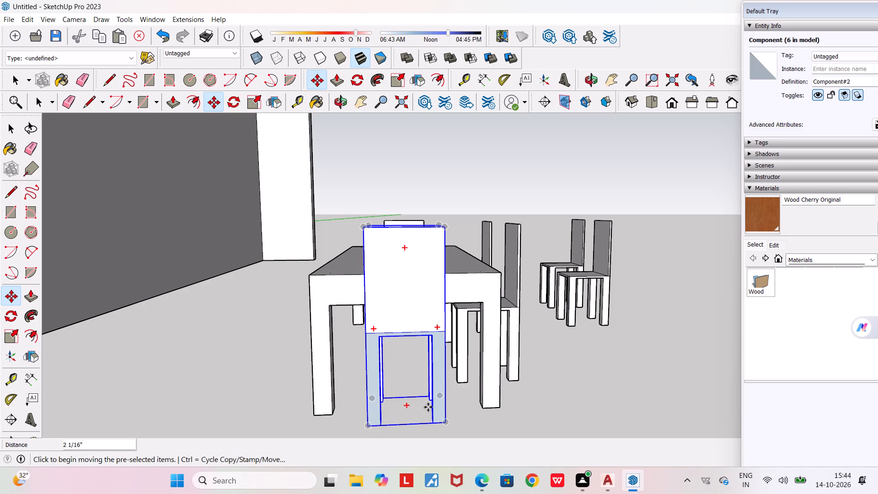
key(space)
click(428, 407)
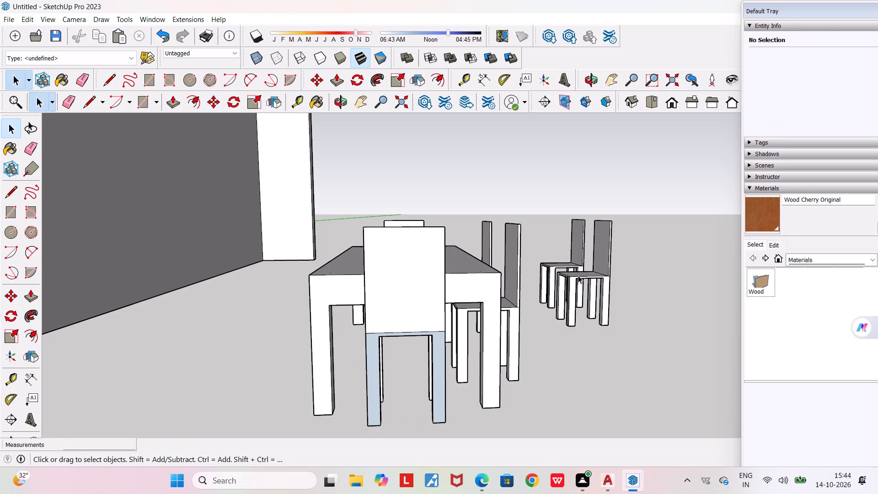
Rotate the nearer of the two spare chairs beside the table 180° about its base corner.
click(578, 275)
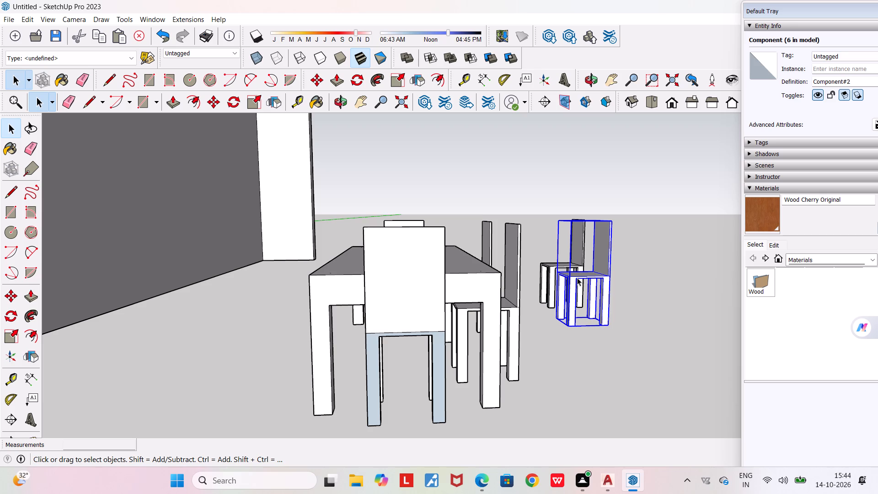
middle_drag(577, 278, 564, 410)
scroll(564, 410, down, 2)
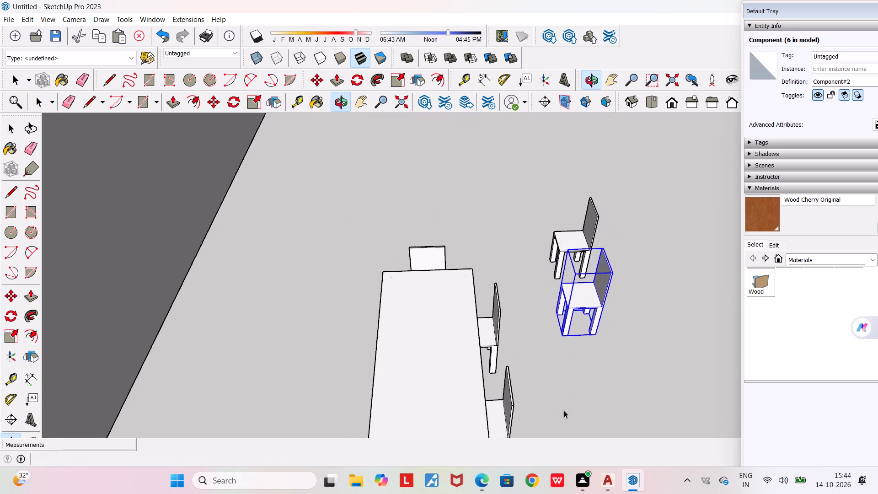
scroll(564, 410, down, 1)
click(361, 81)
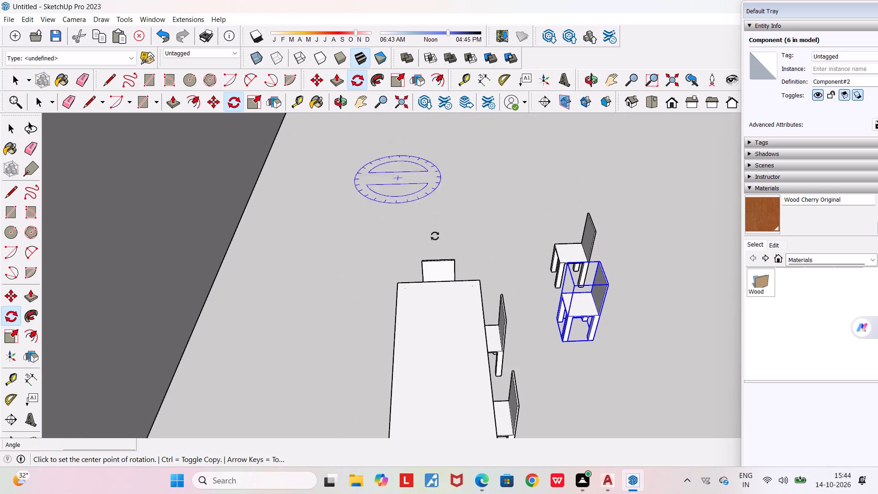
click(594, 338)
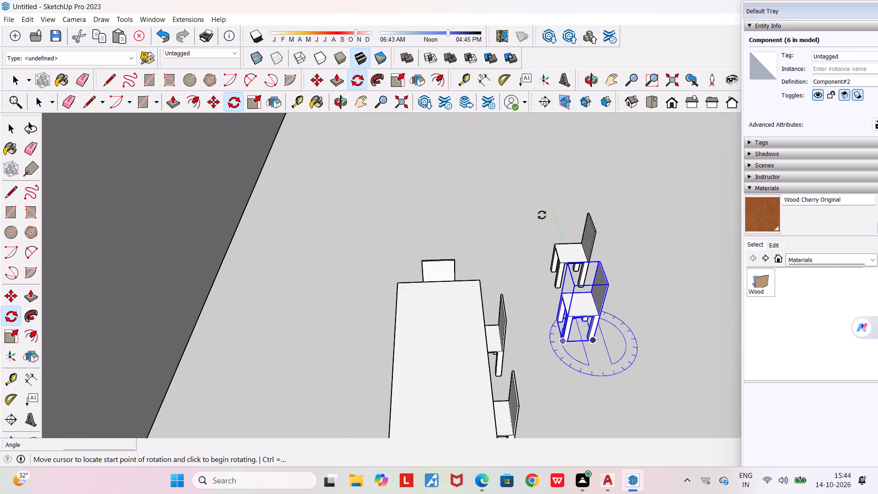
click(561, 197)
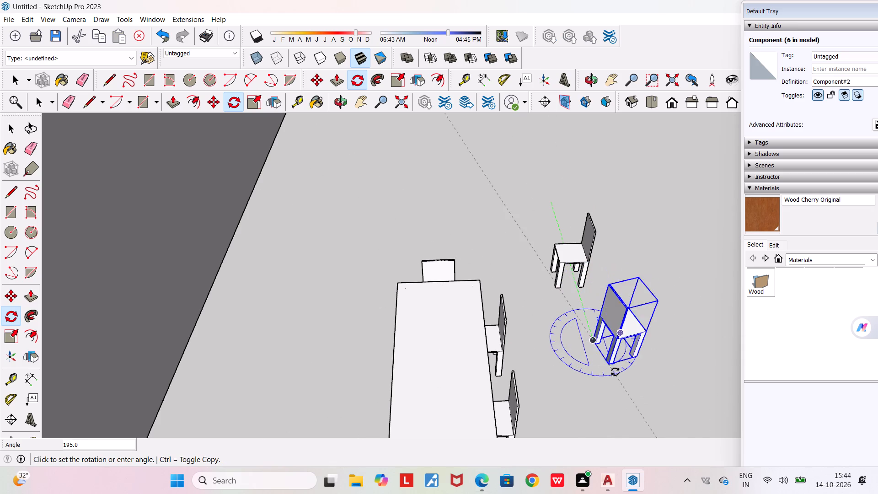
click(616, 435)
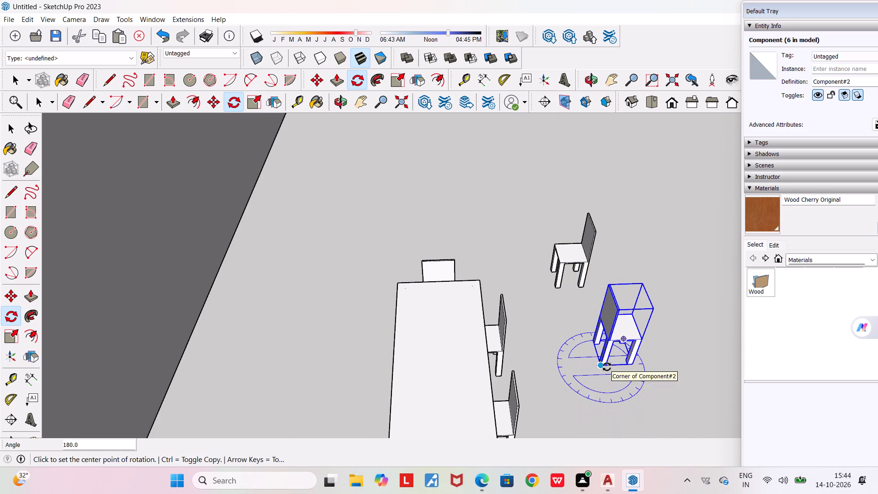
Move the rotated chair about 7' 7/8" across the table to the empty long side facing the house wall.
key(m)
key(Return)
click(601, 367)
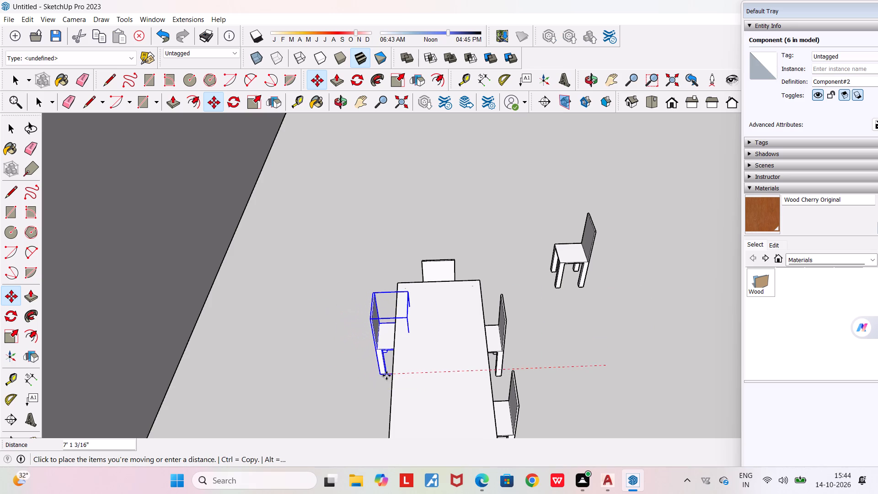
click(384, 374)
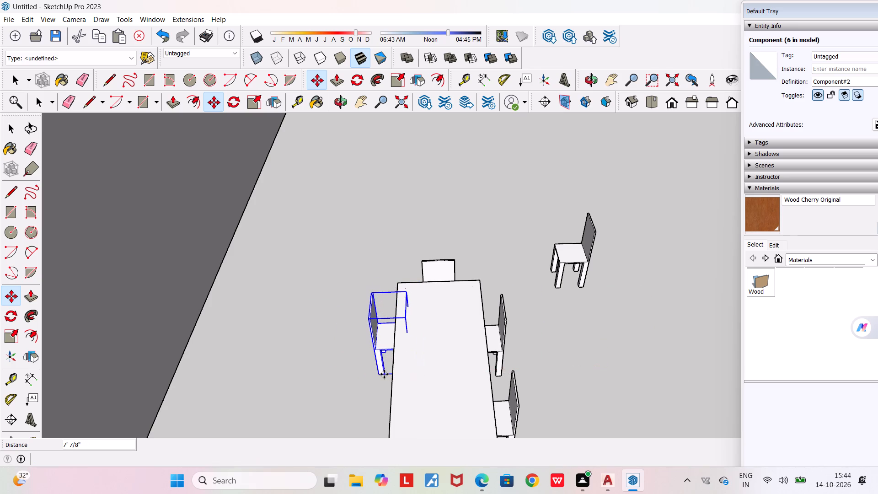
Push the chair on the house-facing long side about 2 1/4" closer to the table.
middle_drag(381, 373, 487, 237)
middle_drag(477, 259, 423, 313)
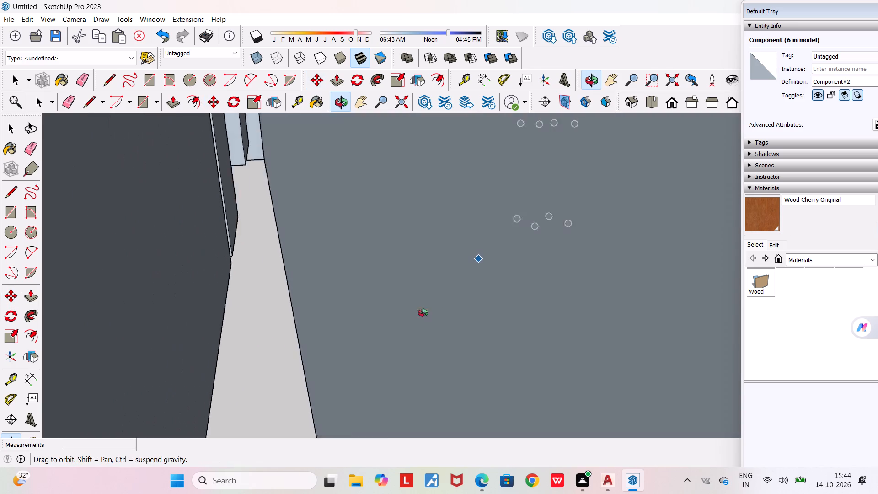
middle_drag(423, 313, 391, 330)
scroll(391, 330, down, 20)
scroll(391, 330, down, 2)
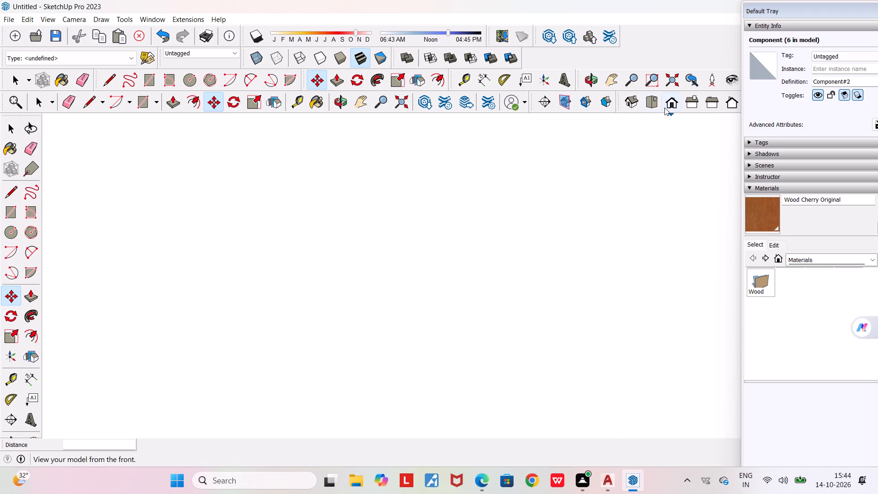
click(667, 76)
middle_drag(592, 173, 474, 183)
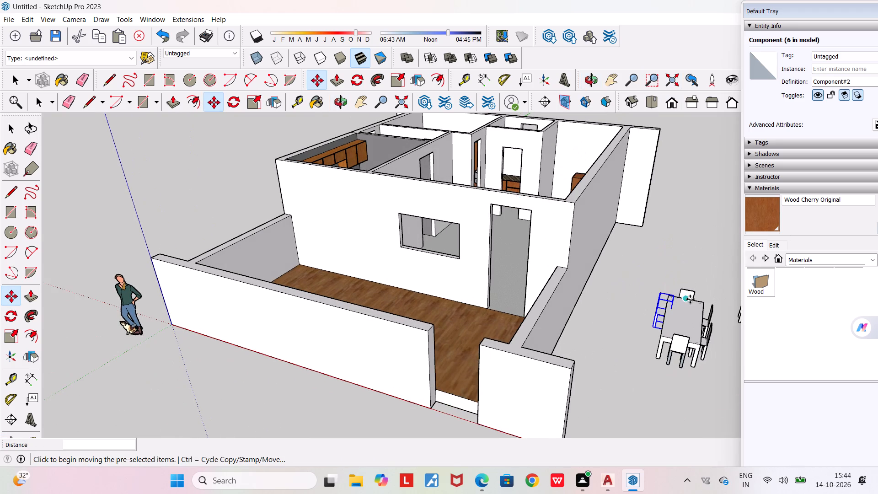
scroll(669, 313, up, 8)
middle_drag(629, 367, 800, 393)
scroll(800, 393, down, 2)
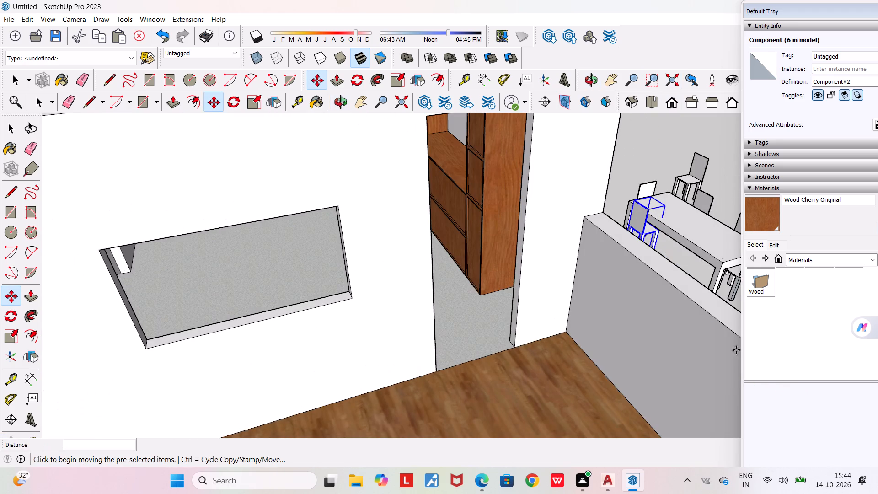
middle_drag(653, 208, 705, 305)
middle_drag(701, 304, 675, 300)
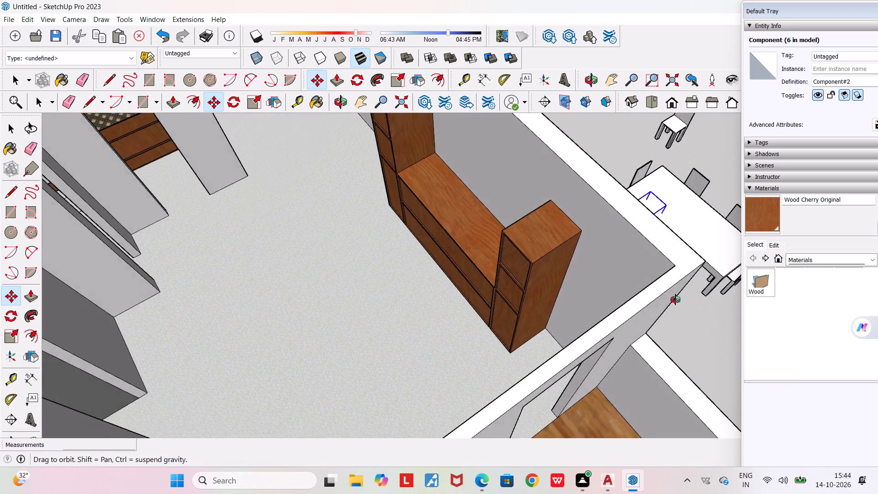
middle_drag(675, 300, 509, 232)
scroll(633, 396, up, 3)
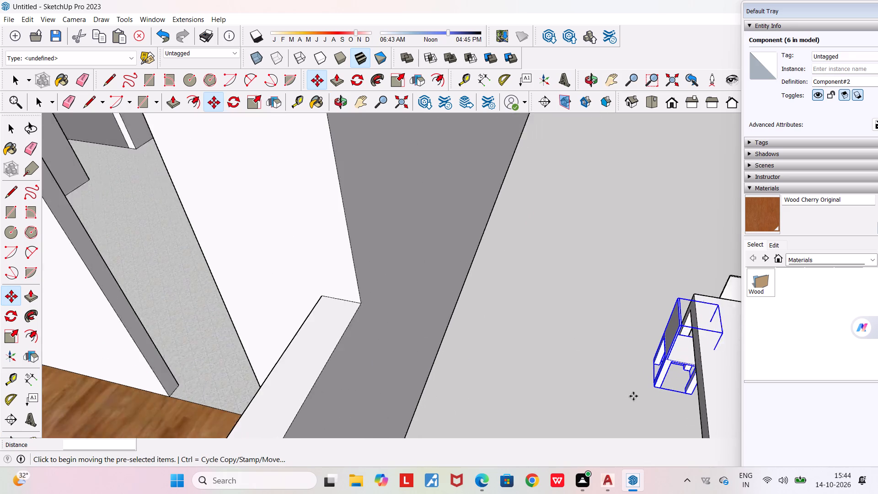
scroll(633, 396, up, 5)
click(662, 381)
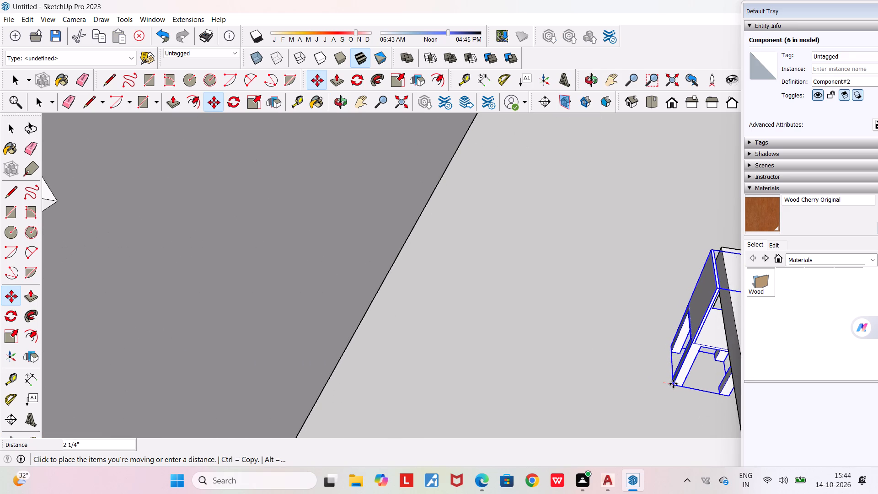
click(673, 384)
key(space)
key(space)
Select the remaining spare chair beside the table and rotate it 180° about its base corner.
scroll(667, 389, down, 1)
middle_drag(665, 388, 637, 362)
scroll(637, 362, down, 9)
middle_drag(637, 366, 553, 299)
scroll(556, 301, down, 3)
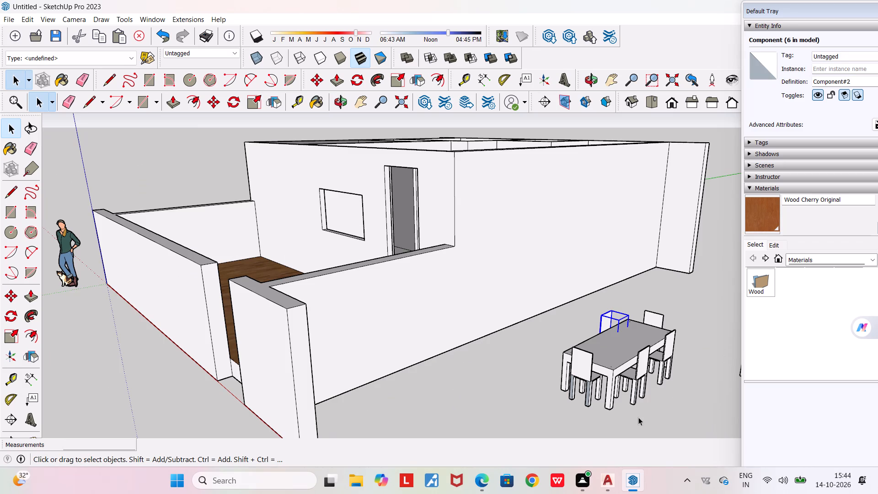
middle_drag(636, 415, 434, 413)
click(270, 402)
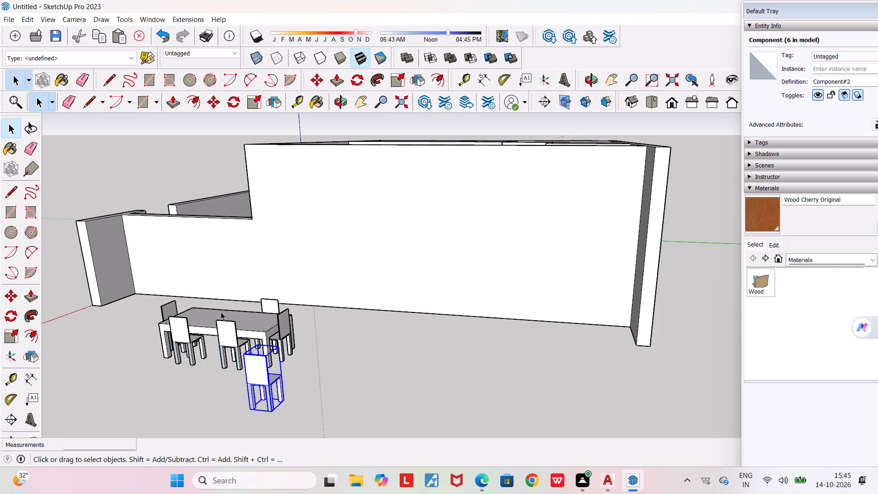
middle_drag(262, 383, 536, 399)
scroll(536, 399, down, 4)
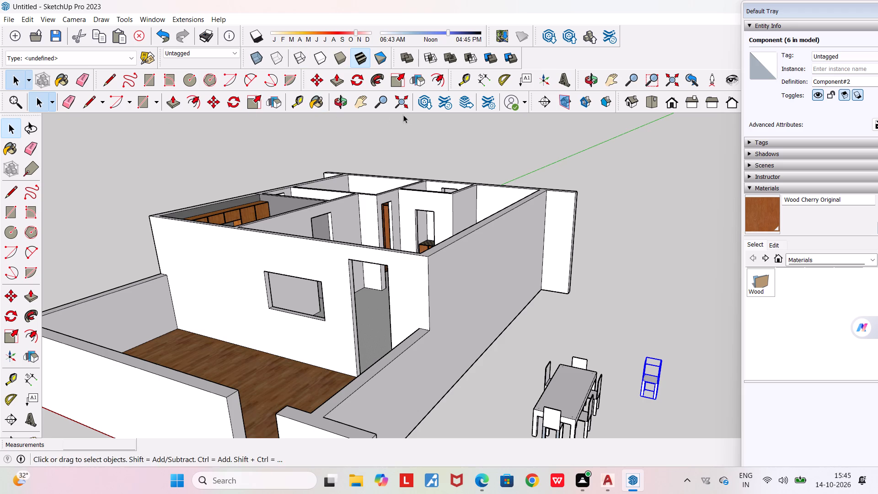
click(237, 107)
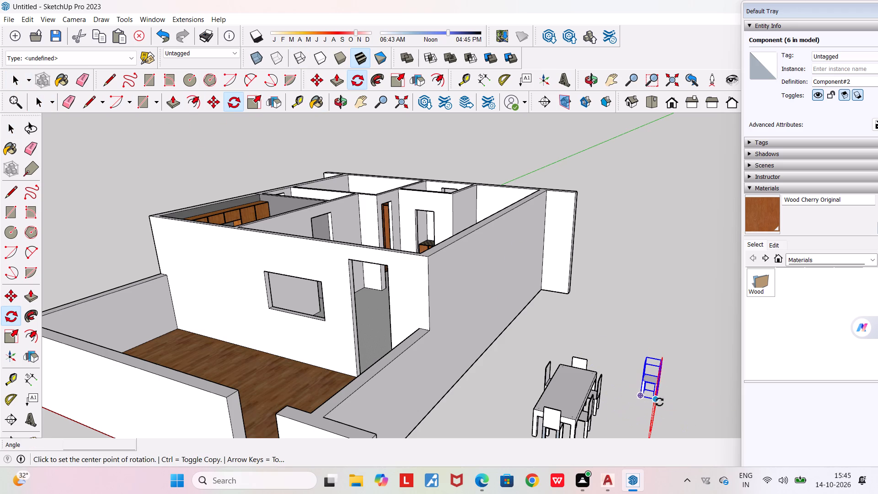
scroll(658, 403, up, 11)
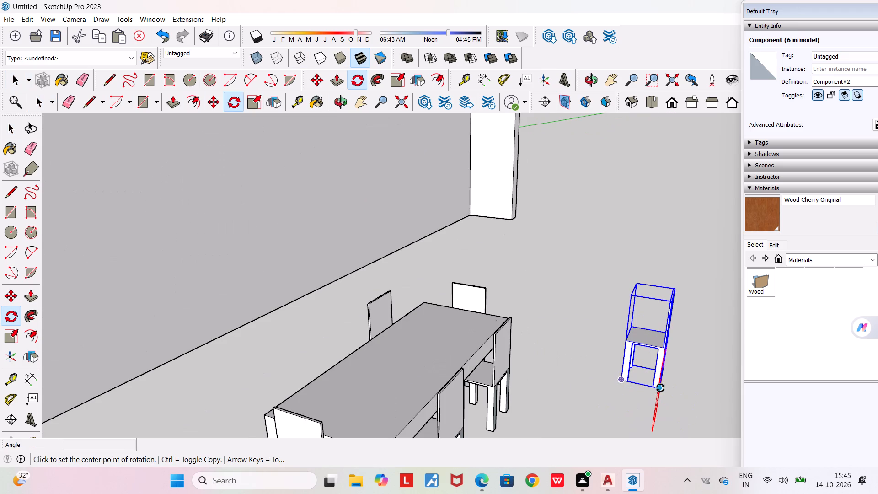
click(621, 374)
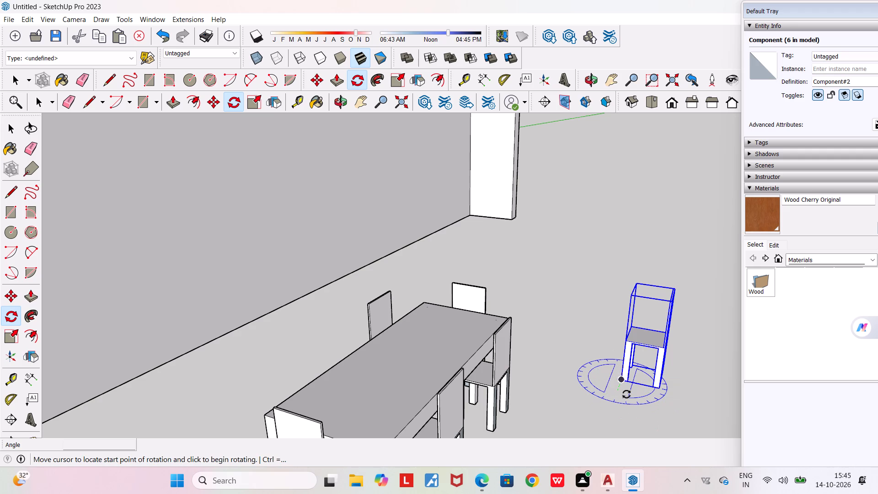
click(687, 389)
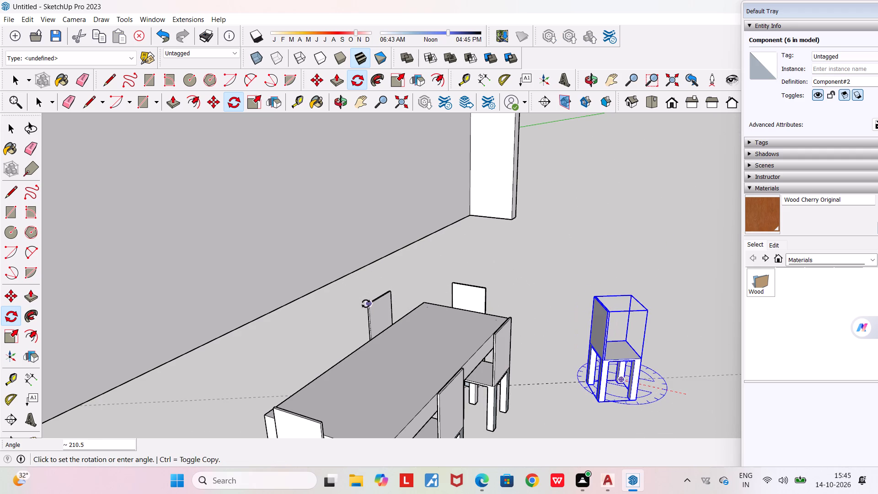
middle_drag(357, 300, 389, 381)
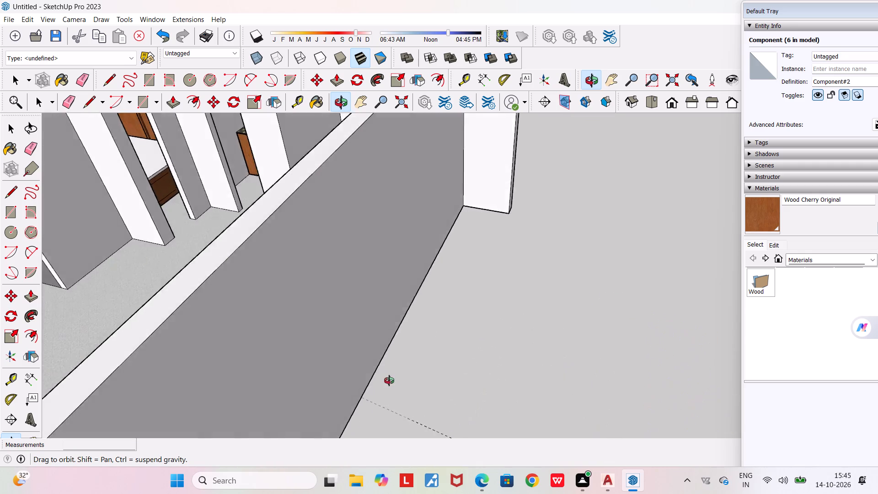
middle_drag(389, 381, 571, 279)
scroll(571, 279, down, 19)
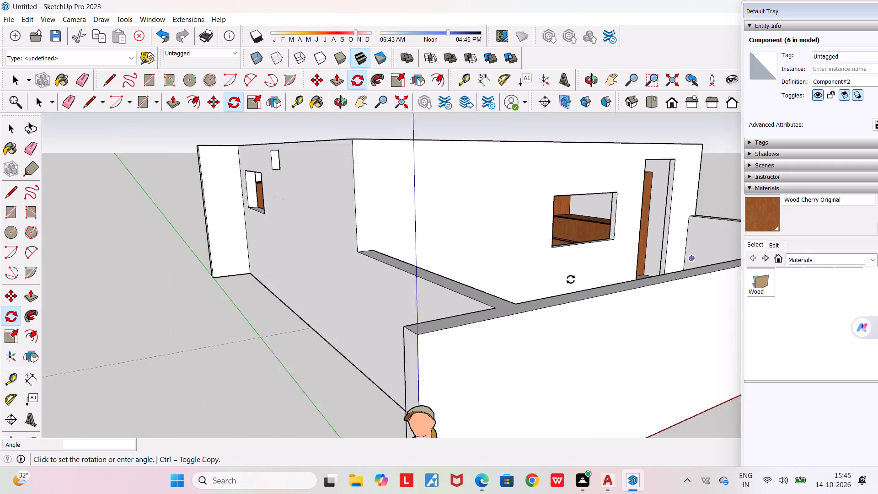
scroll(571, 279, down, 8)
middle_drag(608, 299, 425, 376)
scroll(644, 349, up, 5)
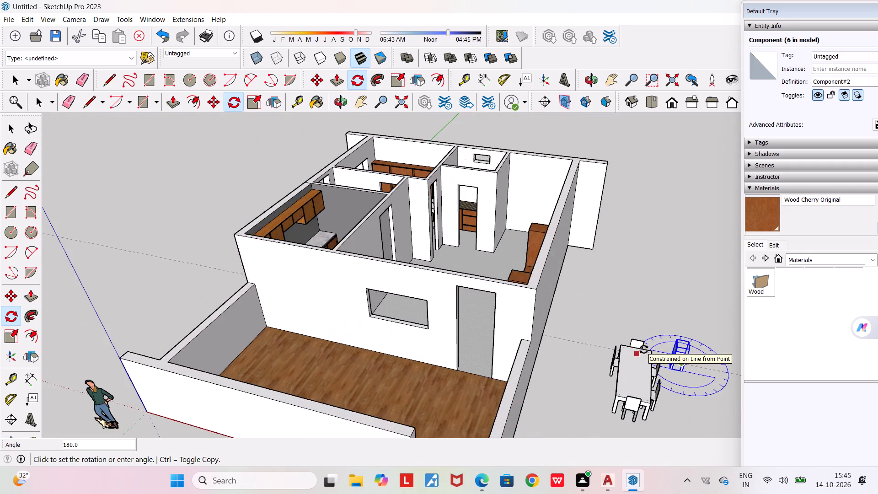
scroll(644, 349, up, 6)
click(644, 349)
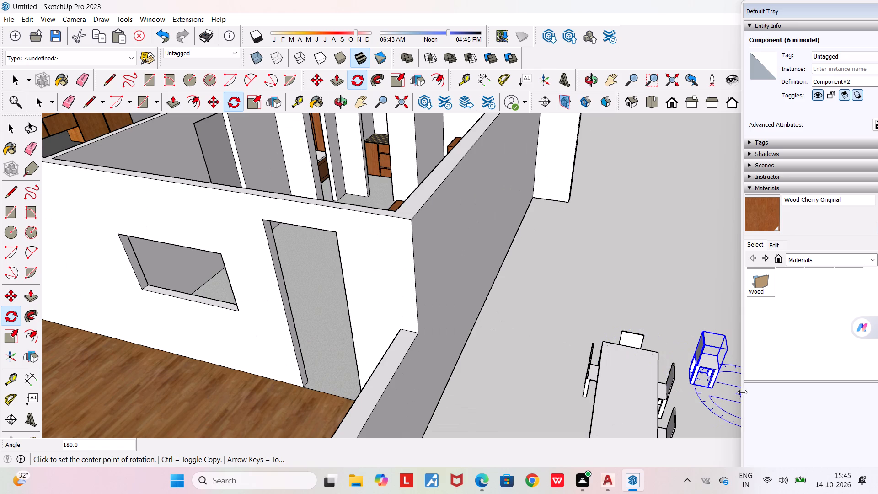
Move the rotated chair by its base corner about 8' 6 3/4" across the table to the near end of the house-facing long side.
key(m)
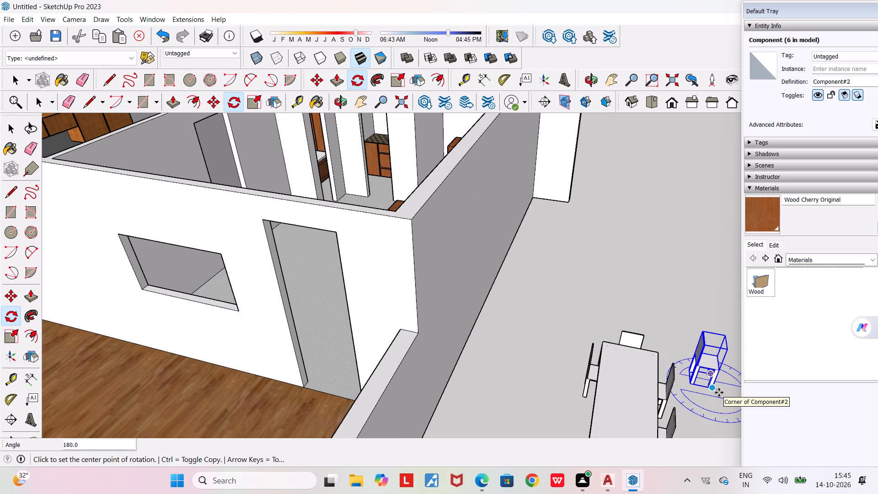
key(Return)
click(712, 390)
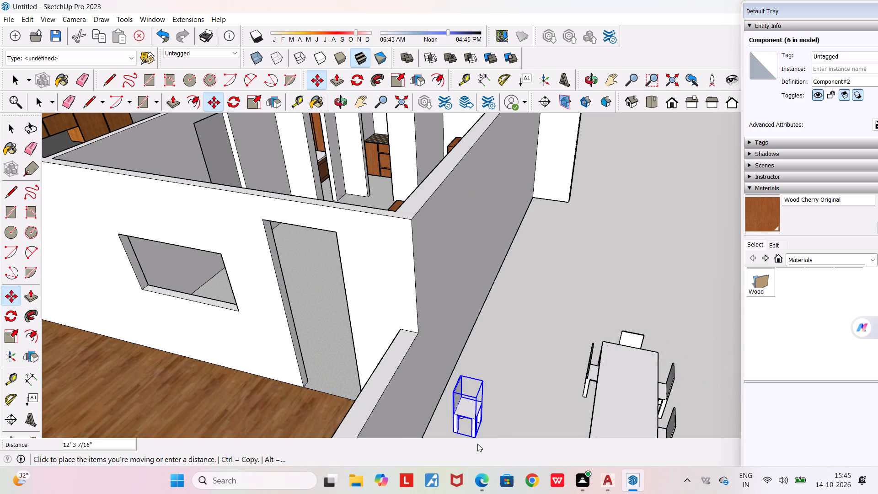
middle_drag(598, 398, 607, 375)
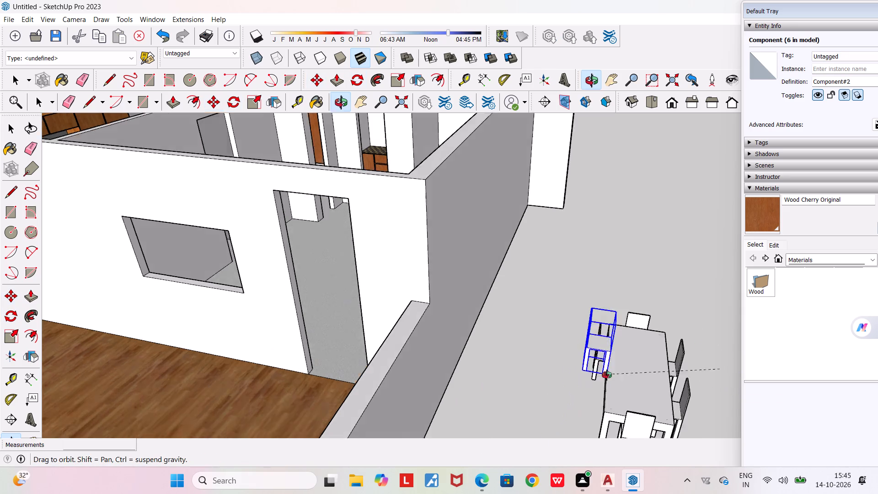
middle_drag(607, 375, 621, 301)
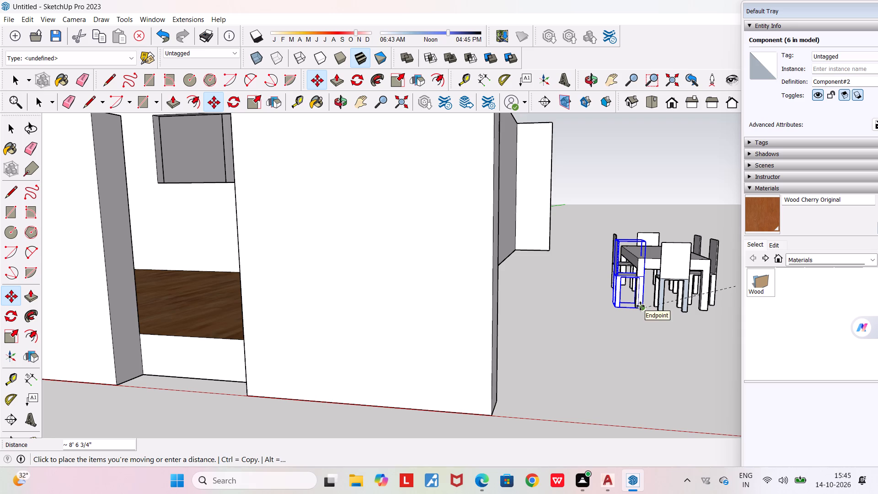
click(640, 306)
Shift the chair about 1' 5" along the house-facing long side, away from the corner table leg.
middle_drag(610, 295, 604, 349)
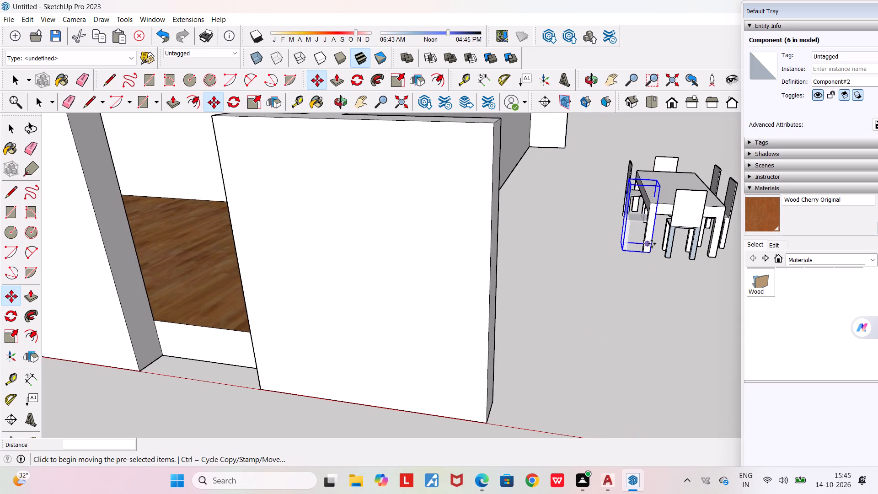
scroll(648, 214, up, 8)
click(594, 298)
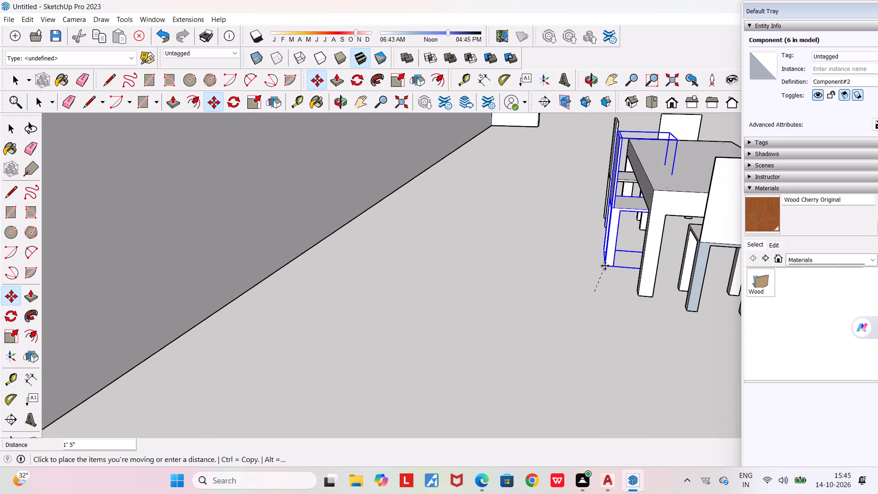
click(605, 266)
Examine the placement of the six chairs around the table from several sides, and clear the chair selection.
middle_drag(616, 285, 575, 264)
scroll(575, 264, down, 3)
middle_drag(565, 293, 565, 323)
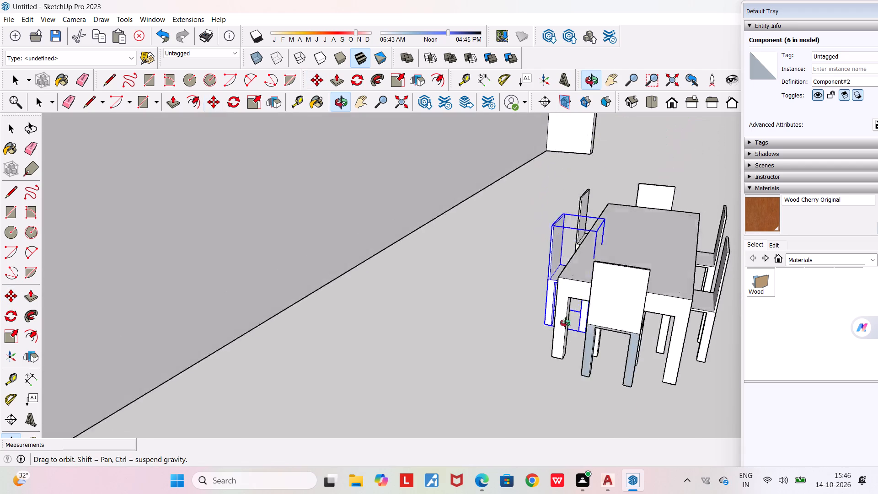
middle_drag(565, 323, 501, 296)
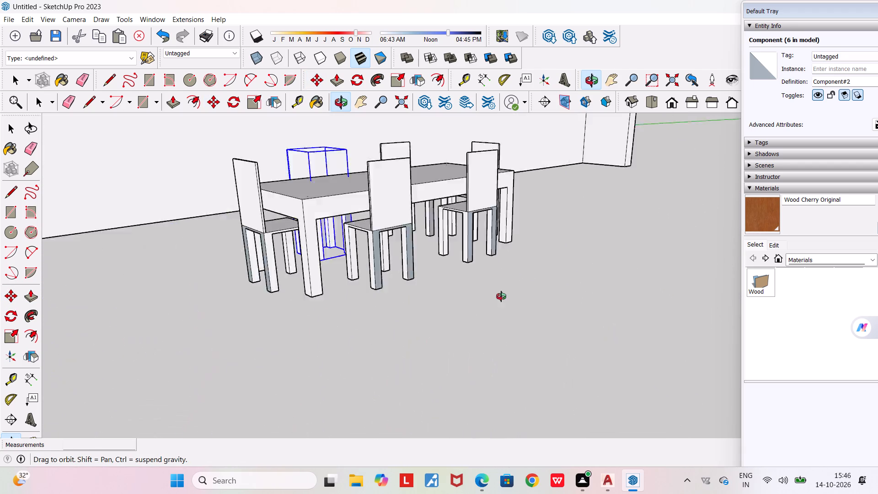
middle_drag(501, 296, 545, 317)
middle_drag(675, 362, 723, 360)
middle_drag(708, 358, 714, 341)
scroll(694, 344, down, 1)
middle_drag(690, 344, 667, 346)
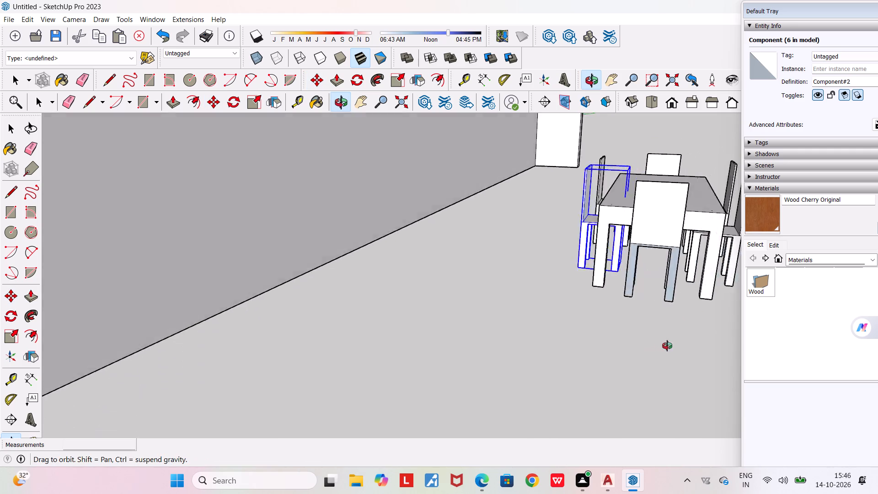
middle_drag(667, 346, 416, 376)
scroll(415, 376, down, 8)
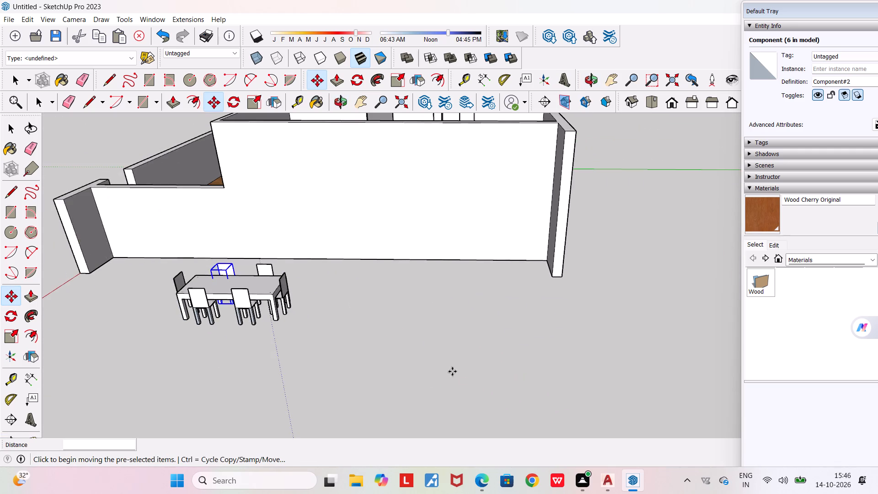
middle_drag(456, 366, 209, 302)
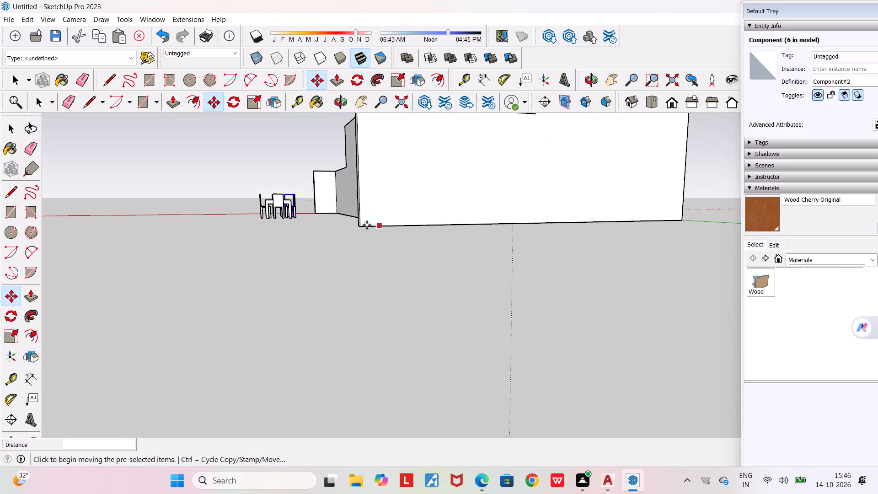
scroll(282, 224, up, 5)
scroll(290, 263, up, 5)
middle_drag(297, 265, 258, 322)
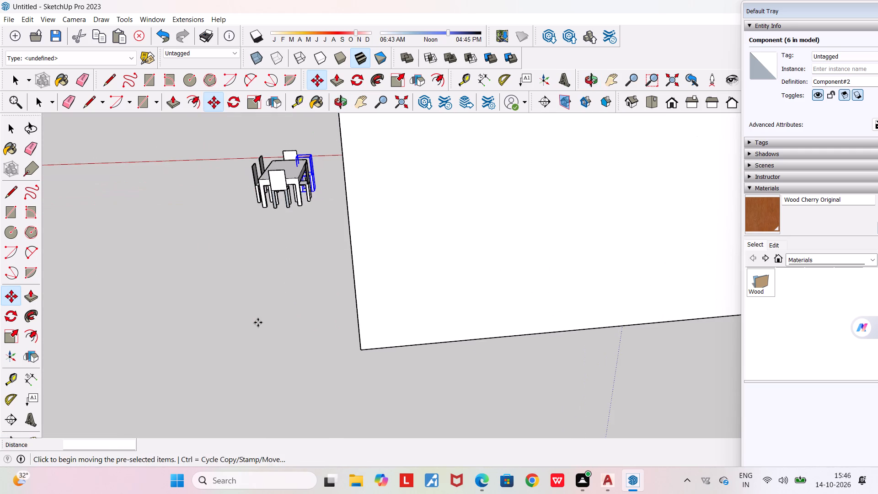
key(space)
click(258, 322)
scroll(262, 274, up, 1)
middle_drag(262, 274, 324, 305)
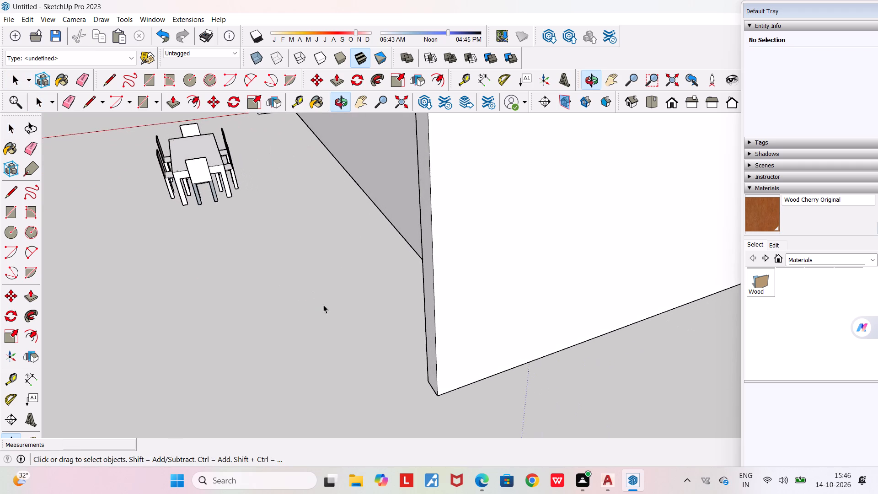
middle_drag(262, 235, 493, 258)
scroll(493, 258, down, 10)
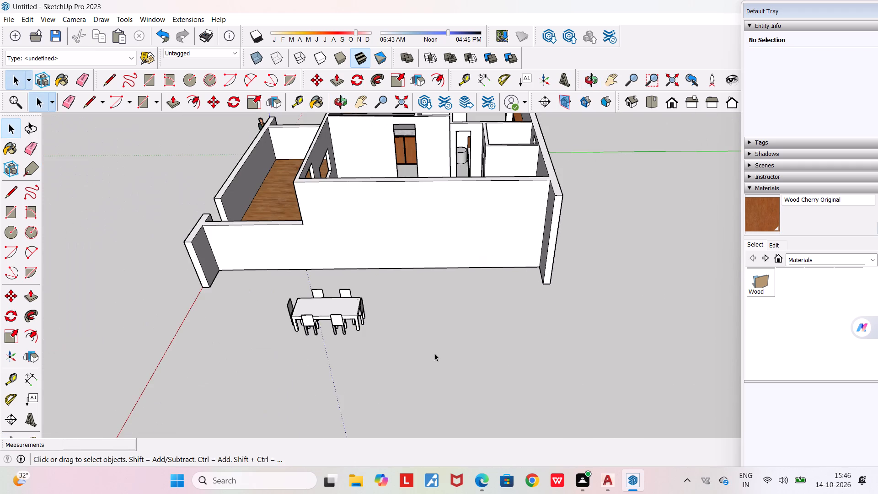
middle_drag(459, 349, 570, 321)
scroll(513, 338, up, 4)
middle_drag(630, 410, 644, 415)
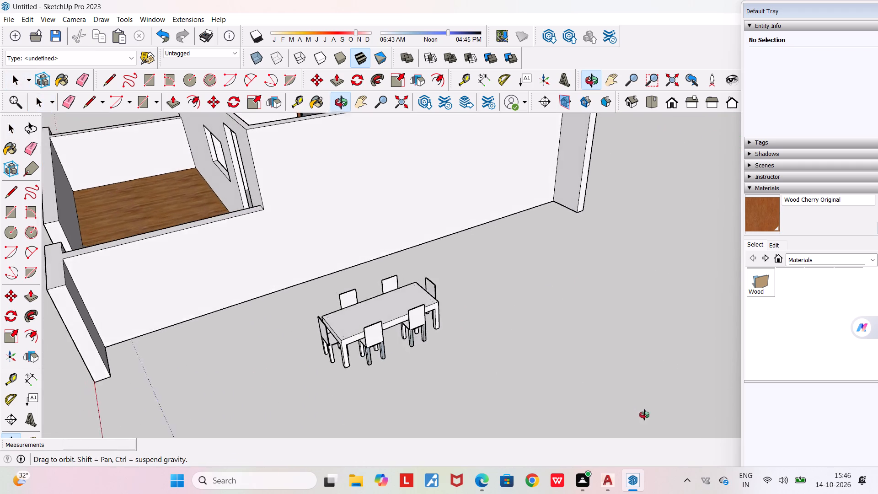
middle_drag(644, 415, 715, 418)
scroll(715, 418, down, 4)
middle_drag(673, 411, 755, 421)
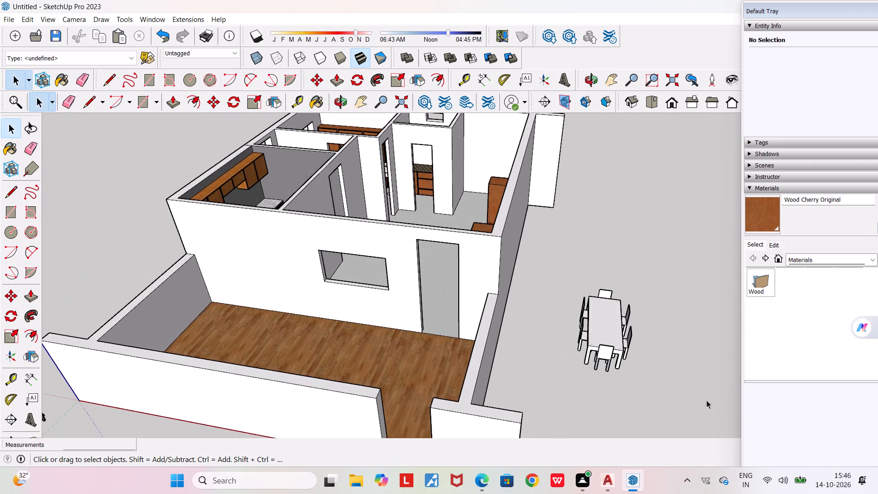
Select the table together with its six chairs and make them into one component.
scroll(698, 400, up, 2)
drag(546, 234, 638, 400)
scroll(638, 400, up, 4)
right_click(638, 400)
right_click(638, 400)
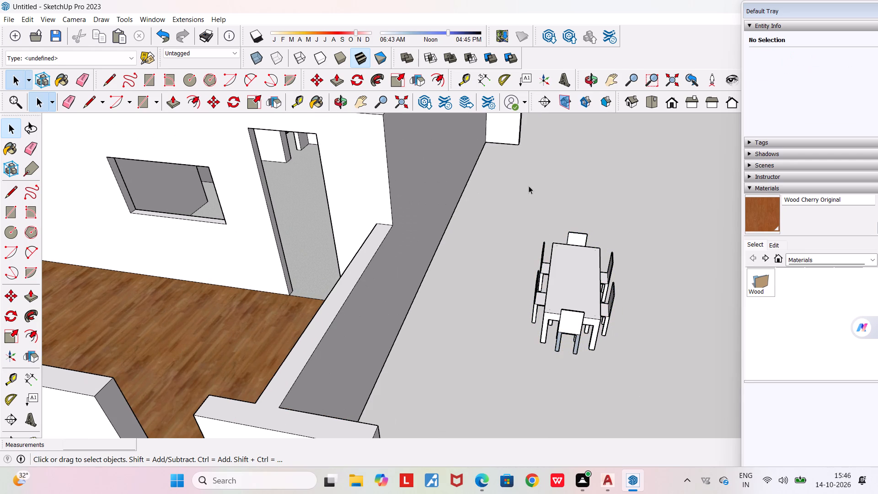
drag(510, 177, 634, 383)
right_click(596, 327)
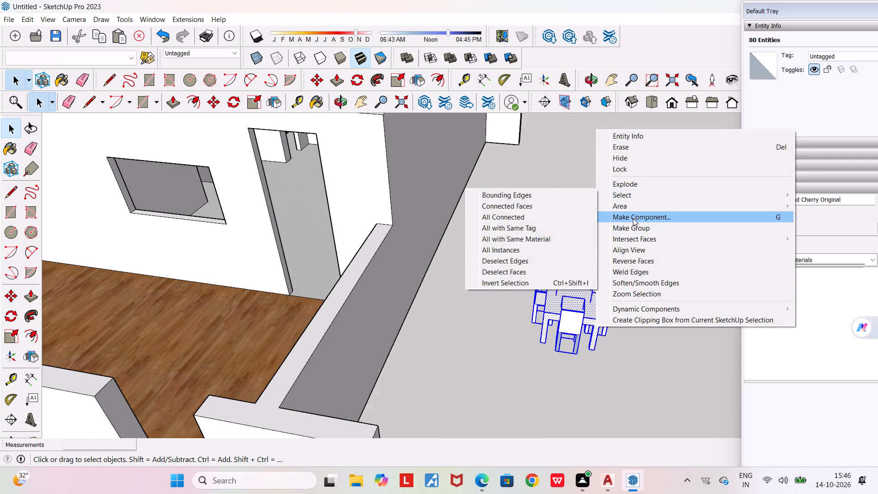
click(633, 218)
click(446, 362)
click(509, 305)
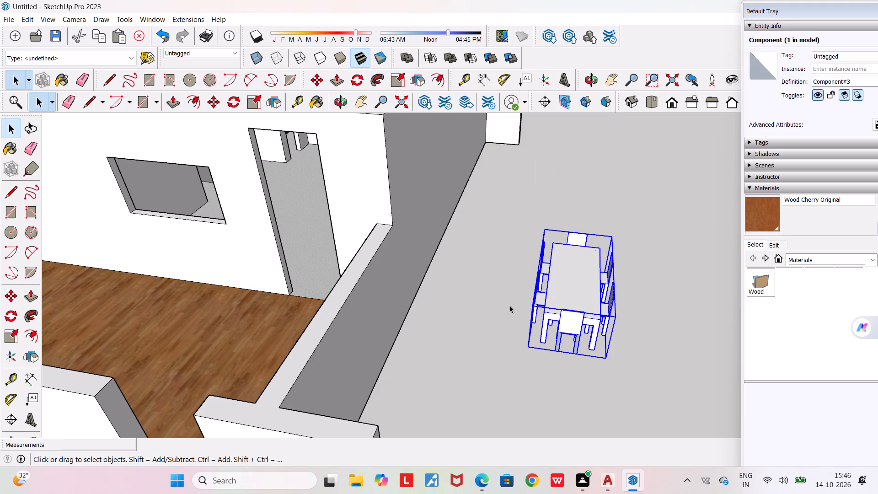
Move the dining set by its base corner about 19' 11 5/8" from outside into the house's main room, beside the tall wall cabinet.
drag(521, 185, 658, 392)
key(m)
key(Return)
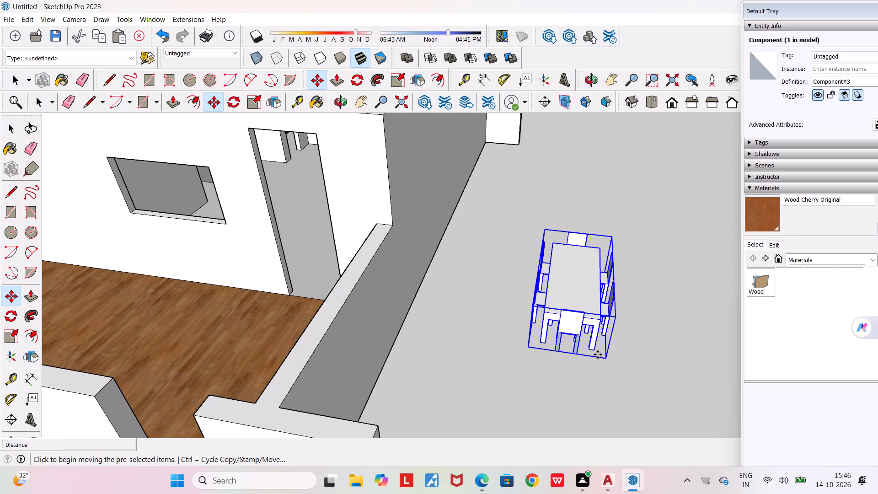
click(604, 356)
scroll(604, 356, down, 8)
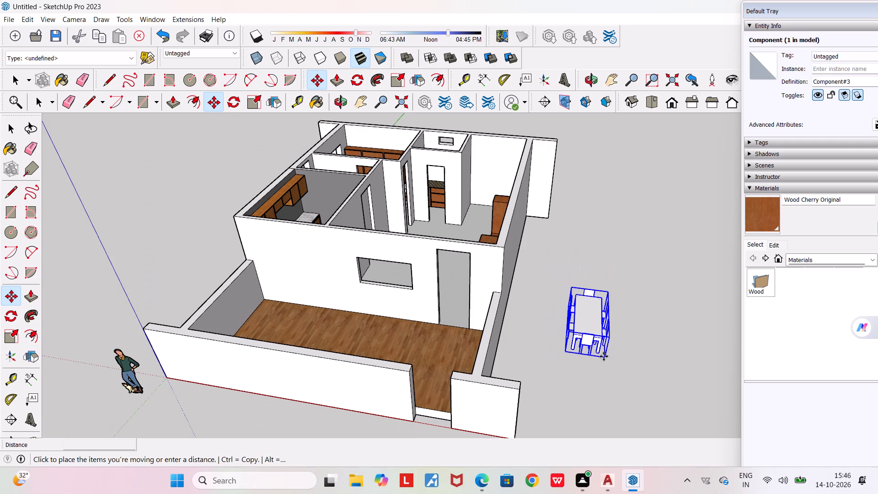
middle_drag(498, 253, 513, 330)
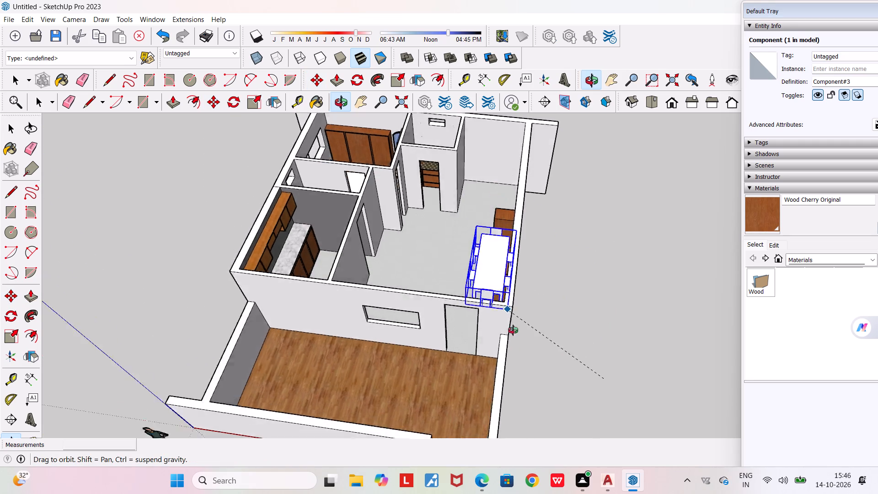
middle_drag(513, 330, 509, 370)
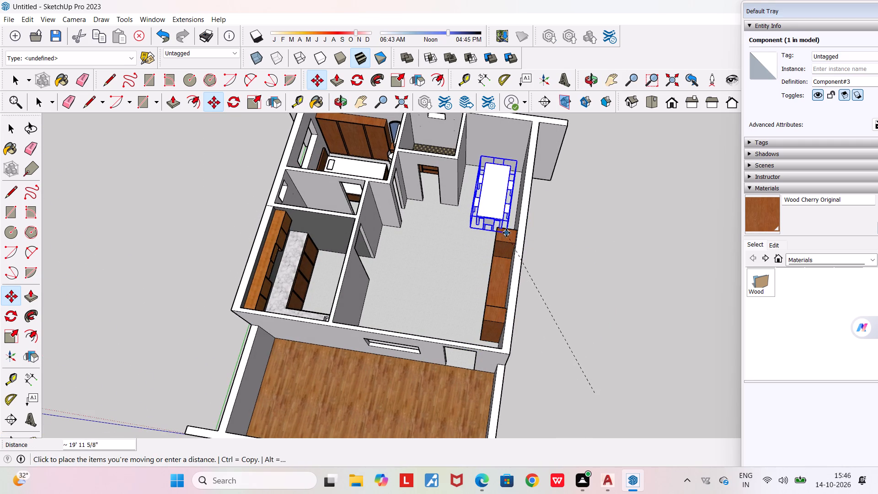
click(506, 229)
Move the dining set by its base corner about 7' 2 7/8" off the tall cabinet and down toward the room's floor.
scroll(503, 224, up, 4)
middle_drag(485, 221, 485, 220)
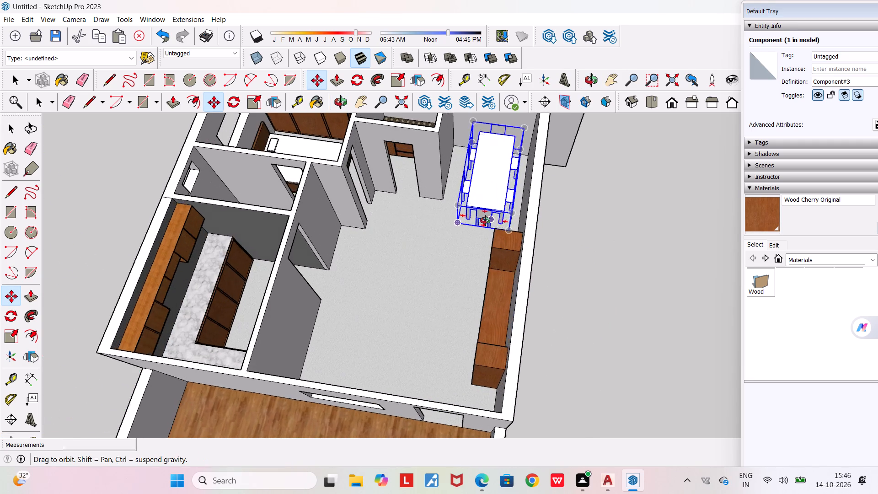
middle_drag(485, 220, 659, 119)
middle_drag(444, 238, 632, 244)
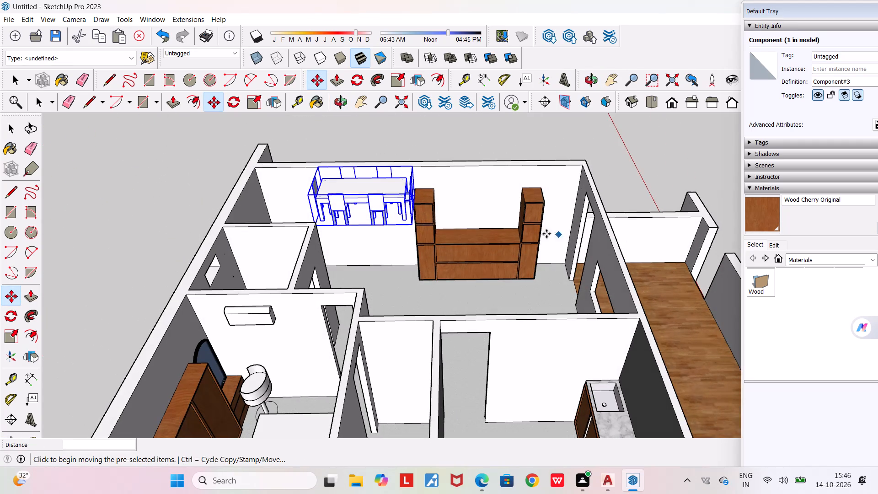
scroll(363, 231, up, 6)
drag(473, 215, 461, 224)
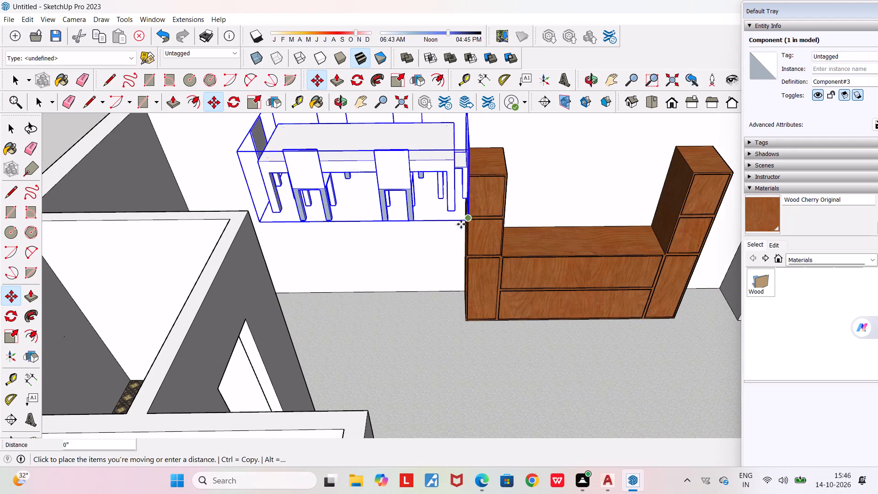
drag(461, 224, 390, 348)
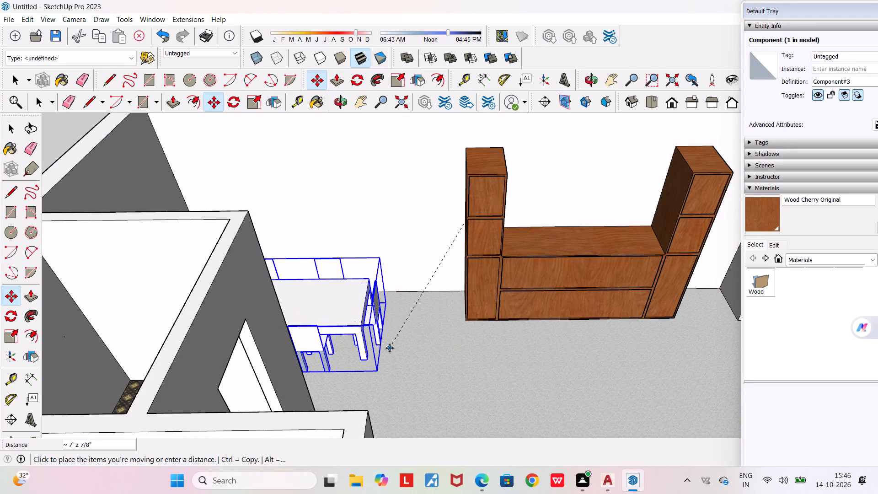
Shift the dining set by its near base corner across the floor, in the space between the partition wall and the tall cabinet.
scroll(391, 360, up, 4)
middle_drag(387, 366, 247, 254)
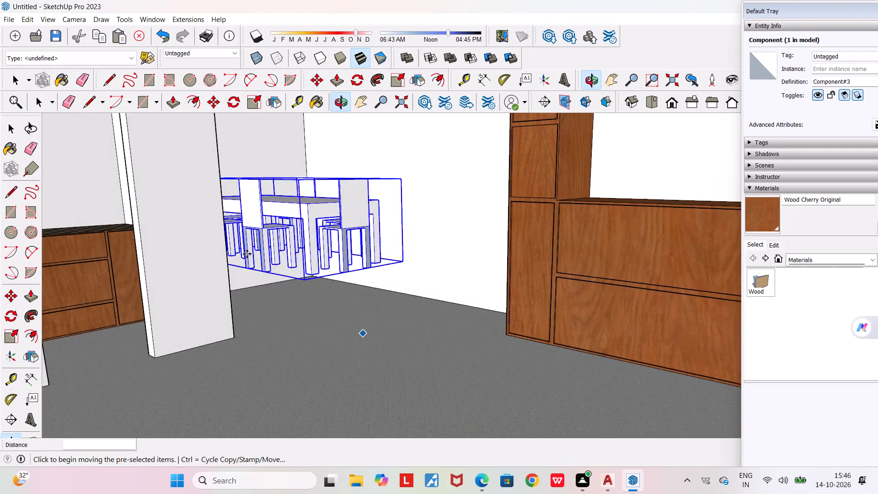
scroll(289, 296, up, 3)
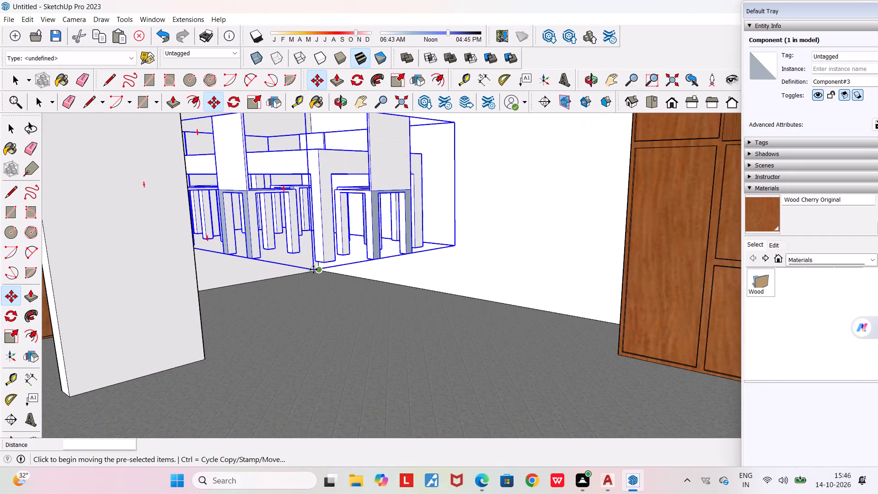
drag(313, 269, 358, 305)
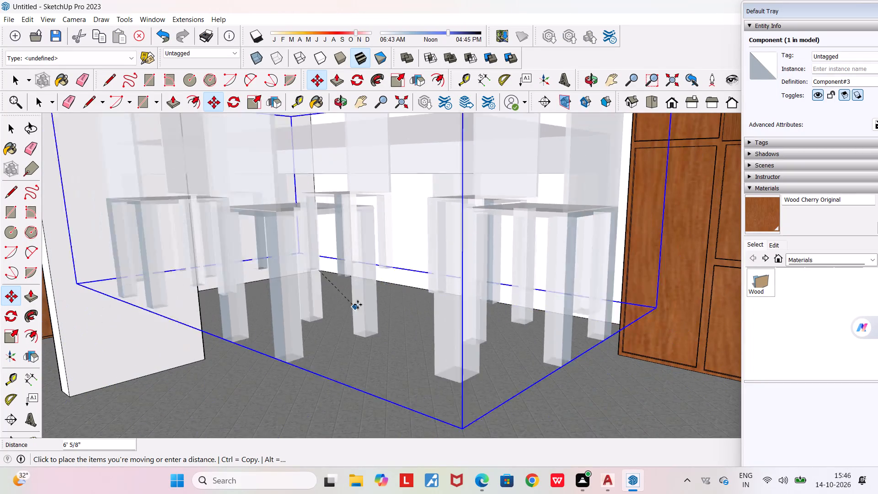
drag(358, 305, 360, 285)
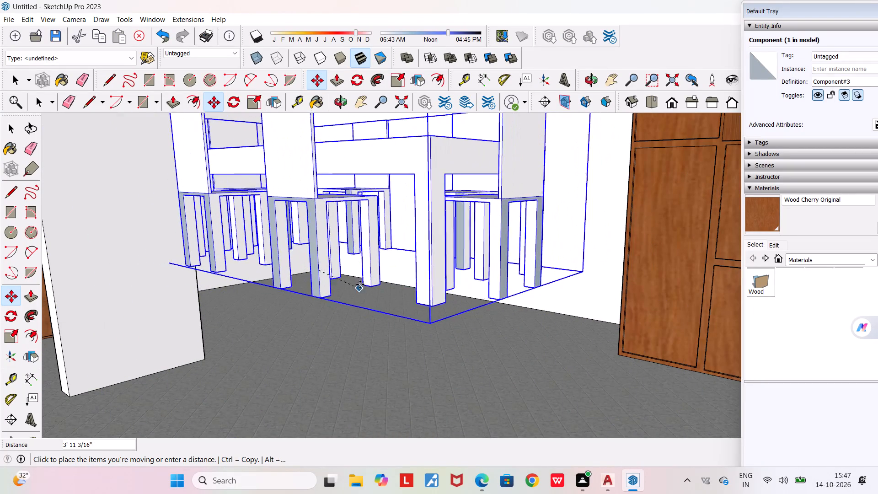
drag(360, 285, 362, 271)
Nudge the dining set about 3 7/8" by the base corner nearest the cabinet wall.
scroll(449, 314, up, 1)
scroll(442, 321, down, 6)
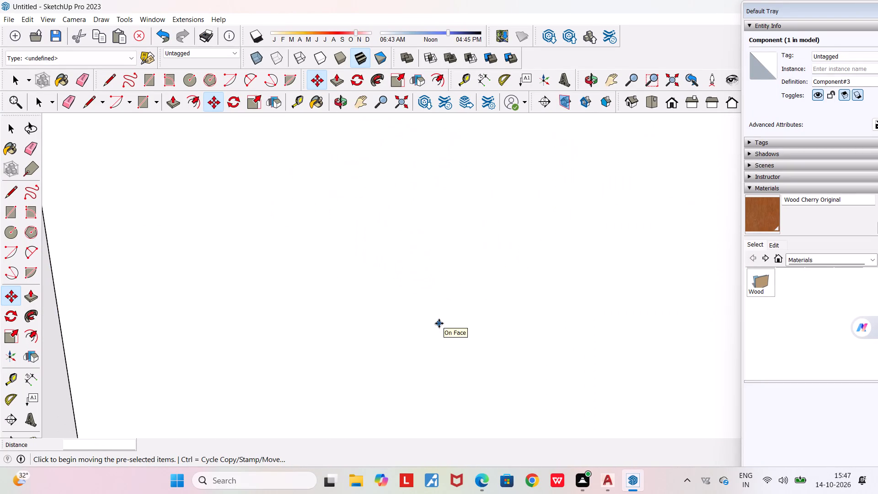
middle_drag(439, 323, 402, 410)
scroll(402, 410, down, 20)
scroll(402, 410, down, 12)
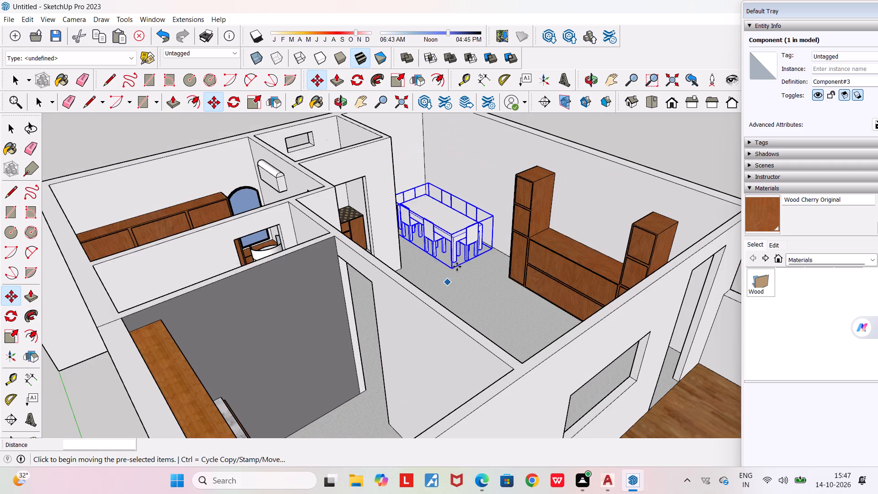
middle_drag(457, 266, 406, 326)
scroll(497, 252, up, 5)
middle_drag(489, 247, 494, 215)
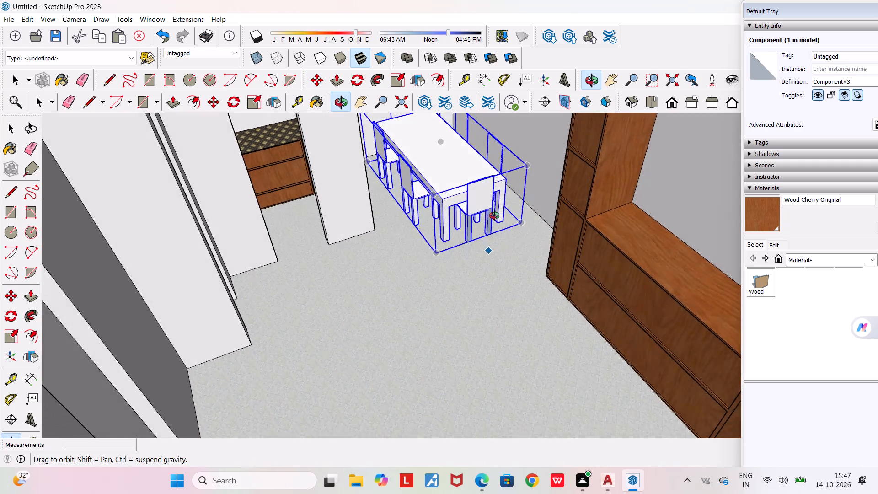
middle_drag(494, 215, 501, 189)
drag(520, 219, 521, 229)
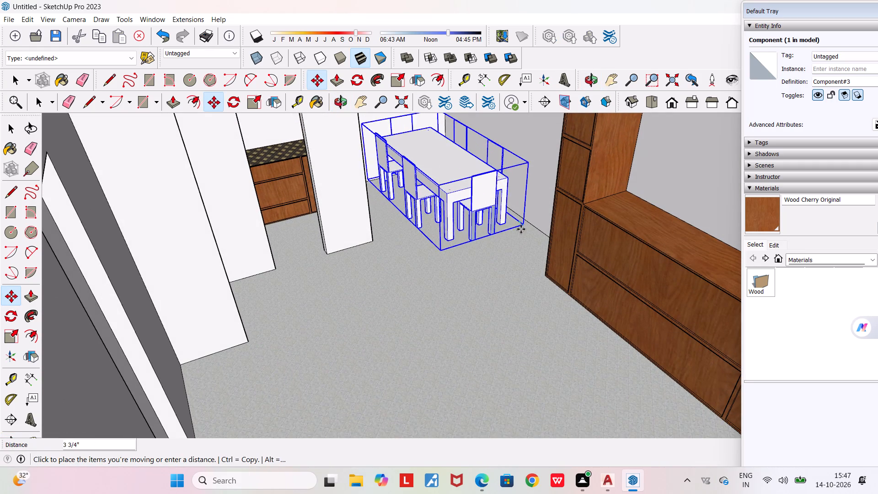
drag(521, 229, 523, 242)
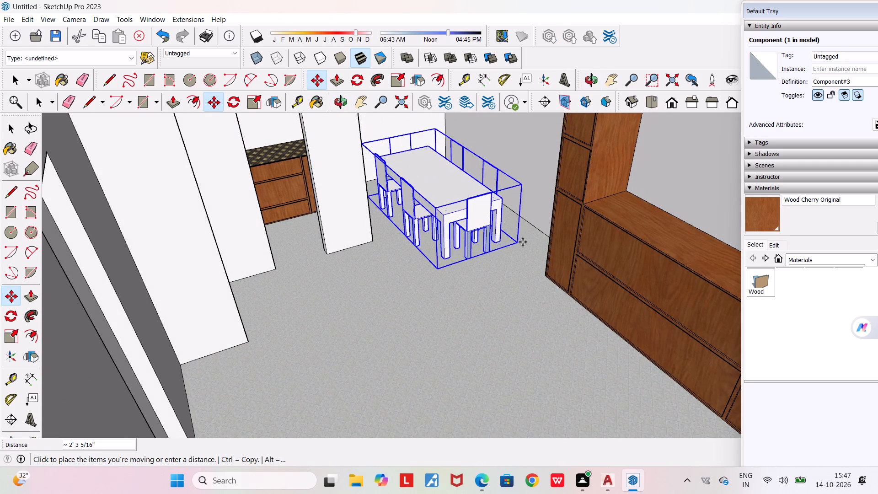
drag(523, 242, 520, 229)
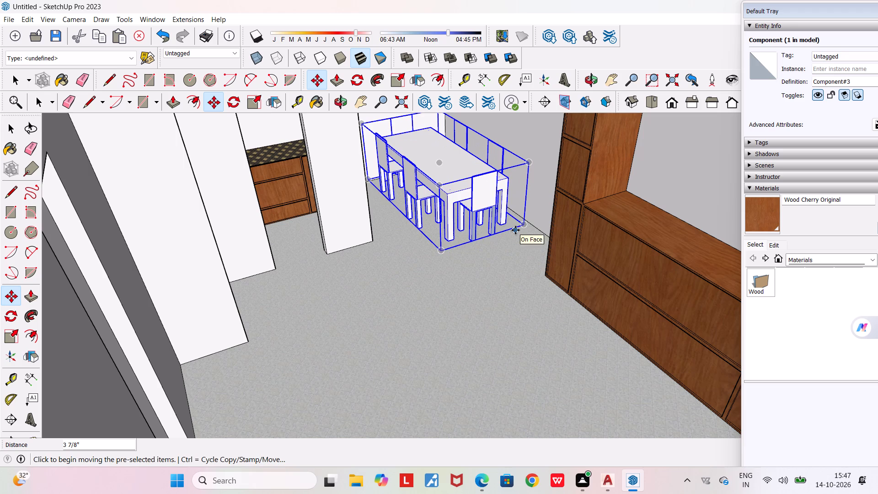
Shift the dining set slightly away from the cabinet wall, toward the partition.
click(515, 230)
middle_click(488, 244)
click(501, 231)
Move the dining set by its partition-side base corner onto the floor in the far part of the main room.
middle_drag(463, 262, 464, 248)
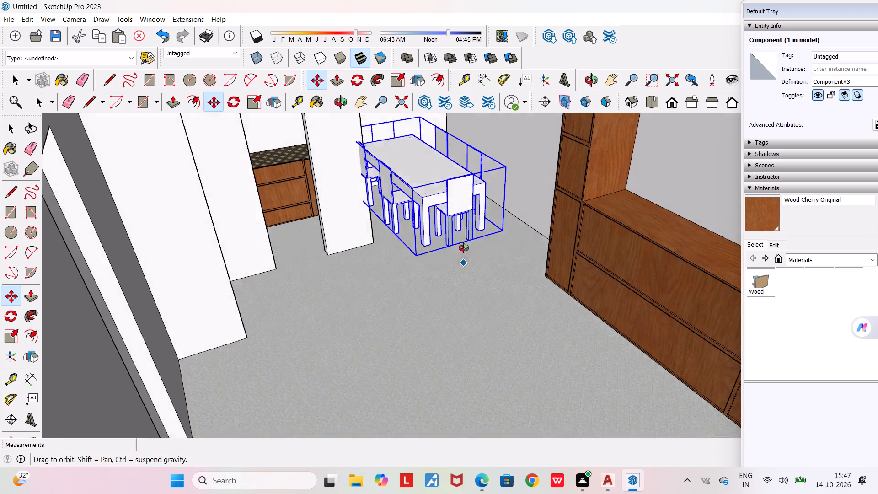
middle_drag(464, 248, 510, 248)
scroll(456, 254, up, 5)
middle_drag(462, 236, 446, 266)
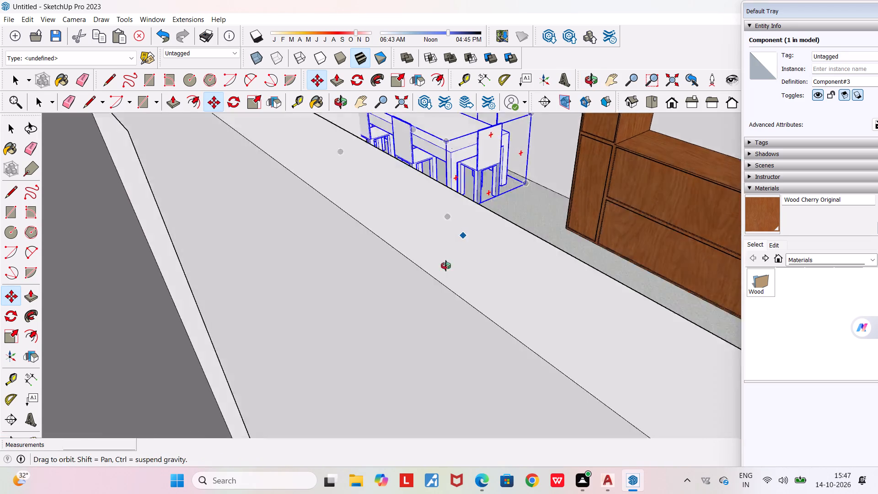
middle_drag(446, 266, 439, 288)
scroll(497, 147, up, 4)
scroll(497, 147, down, 8)
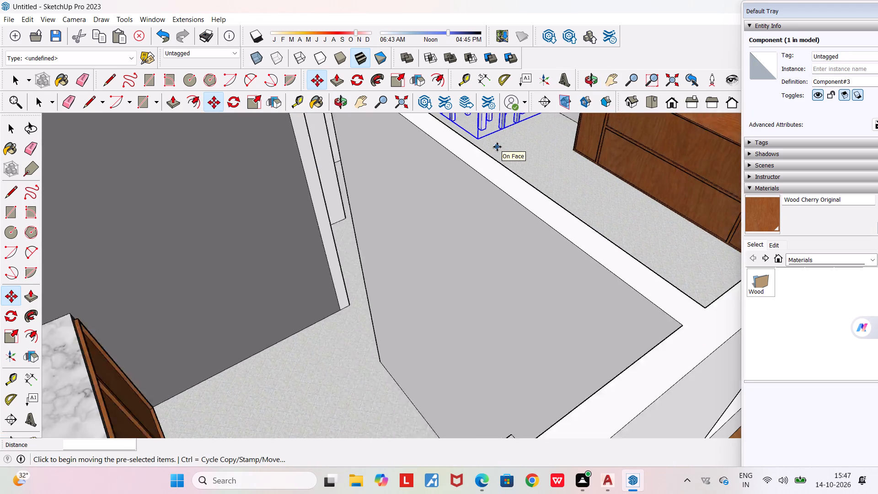
scroll(497, 147, down, 1)
middle_drag(621, 154, 539, 145)
scroll(539, 145, down, 4)
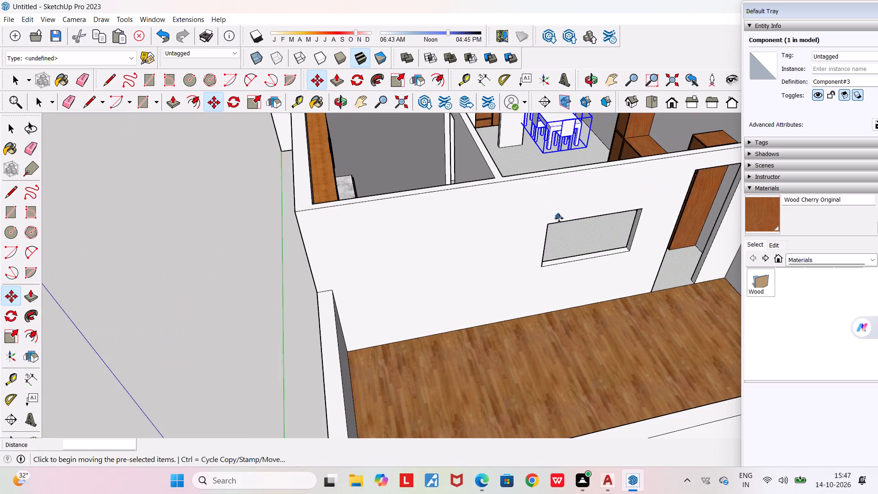
middle_drag(559, 218, 529, 130)
scroll(597, 200, up, 4)
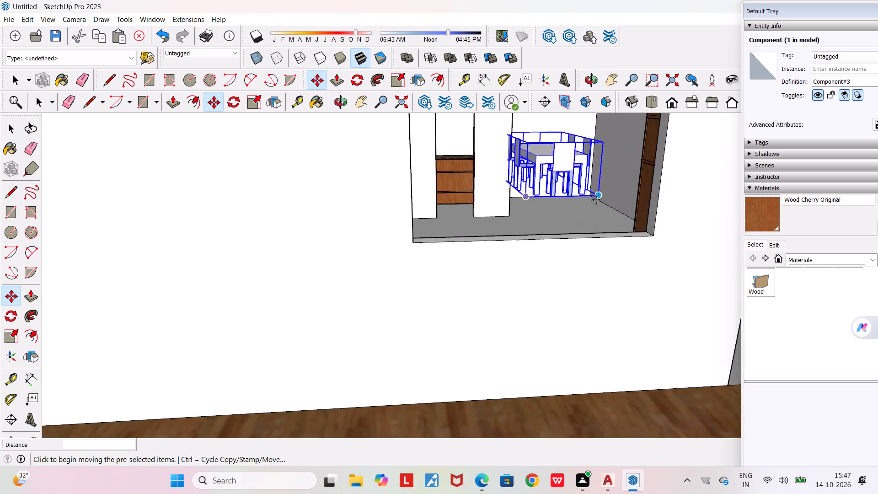
scroll(566, 201, up, 4)
drag(492, 192, 518, 220)
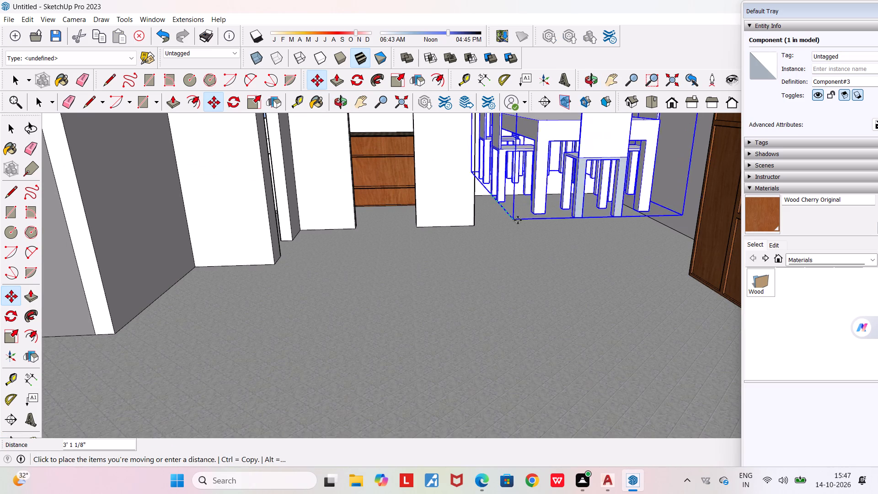
drag(518, 220, 530, 215)
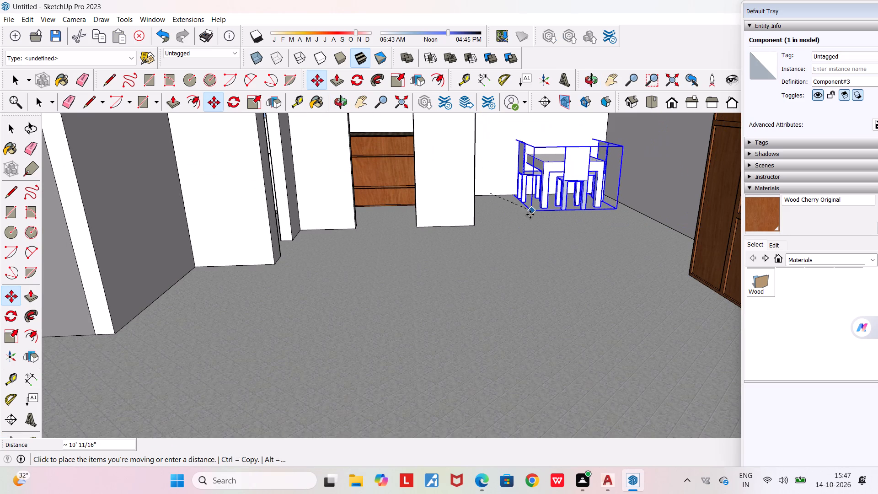
drag(530, 215, 530, 219)
Shift the dining set about 7 5/8" across the floor by its near base corner.
click(530, 219)
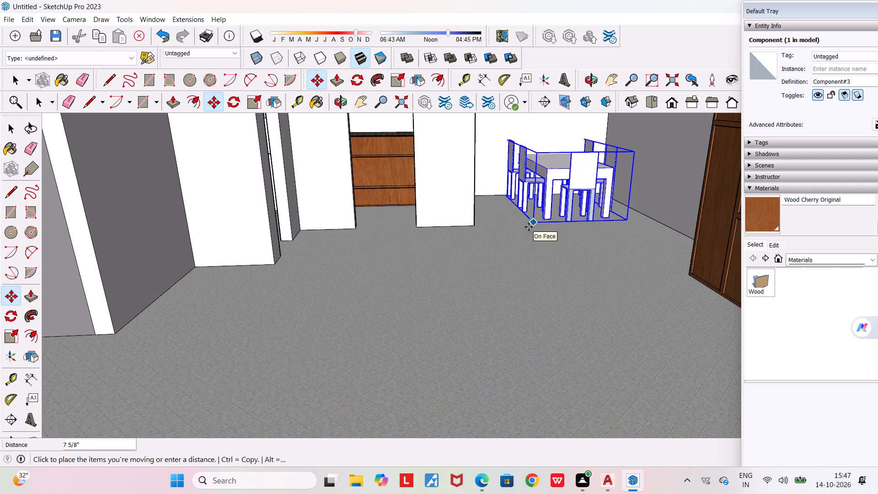
click(529, 227)
click(530, 226)
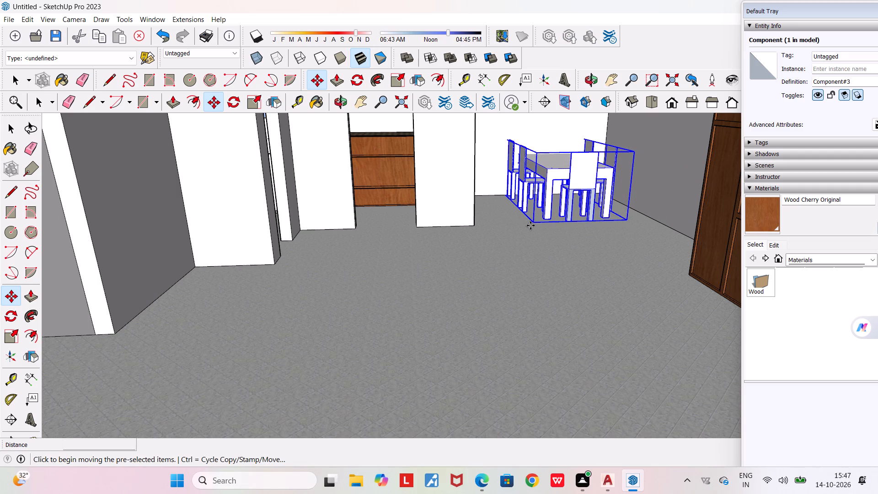
key(space)
Move the dining set about 1' 8 13/16" along its long side, away from the room's far wall.
scroll(530, 203, up, 3)
scroll(515, 263, up, 1)
middle_drag(515, 266, 540, 348)
scroll(540, 348, down, 4)
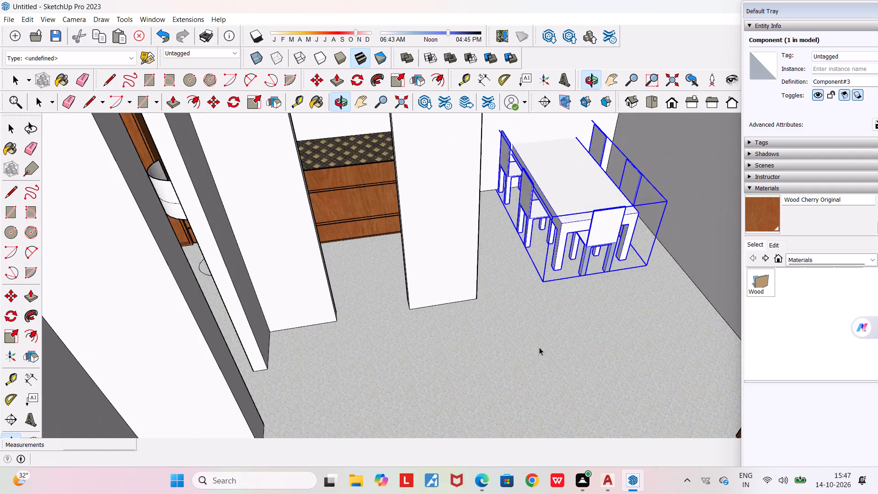
scroll(539, 345, down, 4)
middle_drag(564, 308, 561, 332)
scroll(541, 290, up, 3)
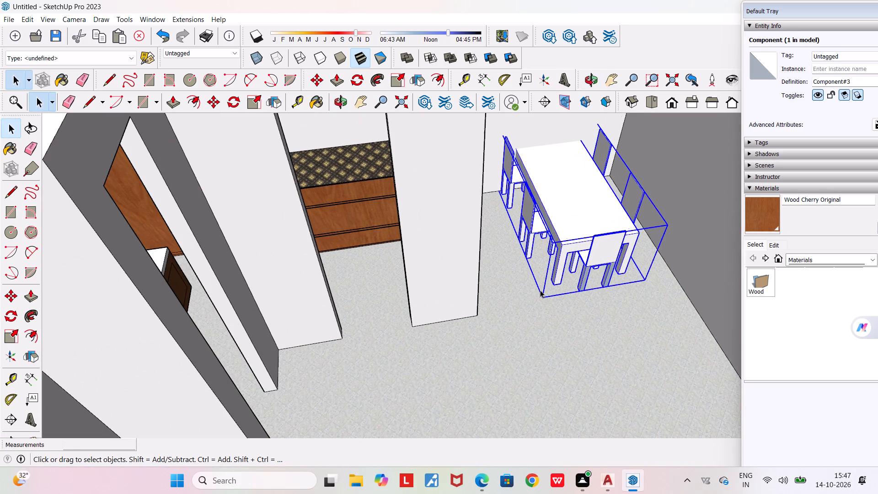
key(m)
key(Return)
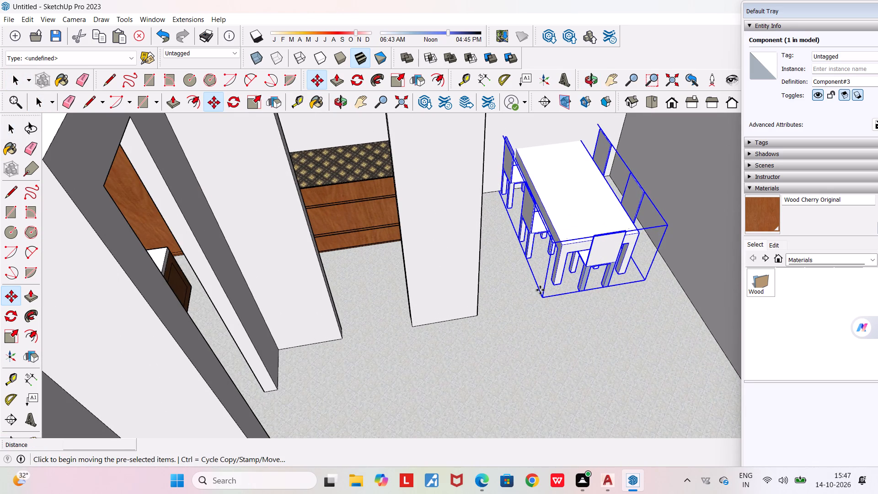
click(543, 301)
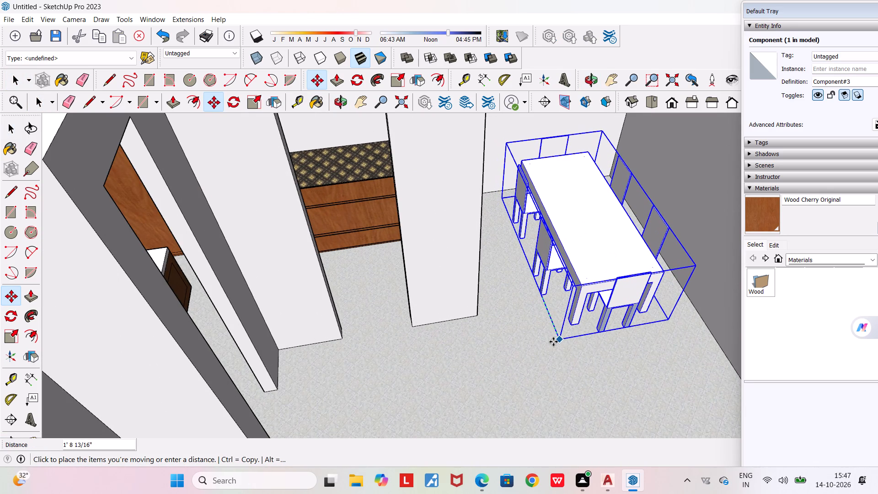
click(553, 342)
double_click(553, 342)
key(space)
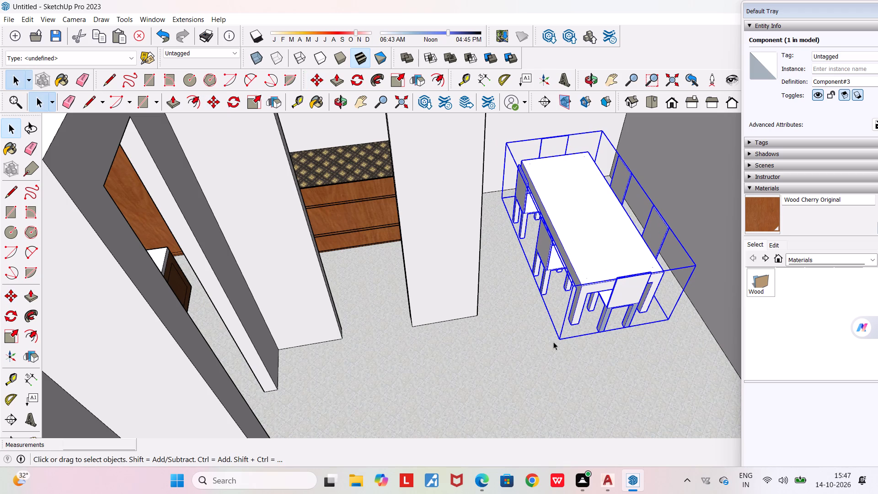
Move the dining set about 3 5/8" across the floor toward the partition by its near base corner, and deselect it.
scroll(553, 342, down, 3)
middle_drag(561, 388, 117, 412)
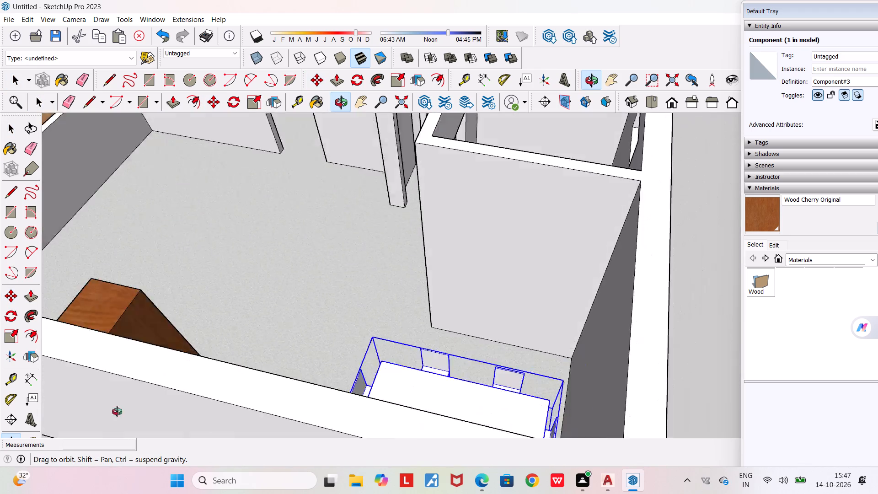
middle_drag(117, 412, 84, 417)
middle_drag(265, 366, 90, 420)
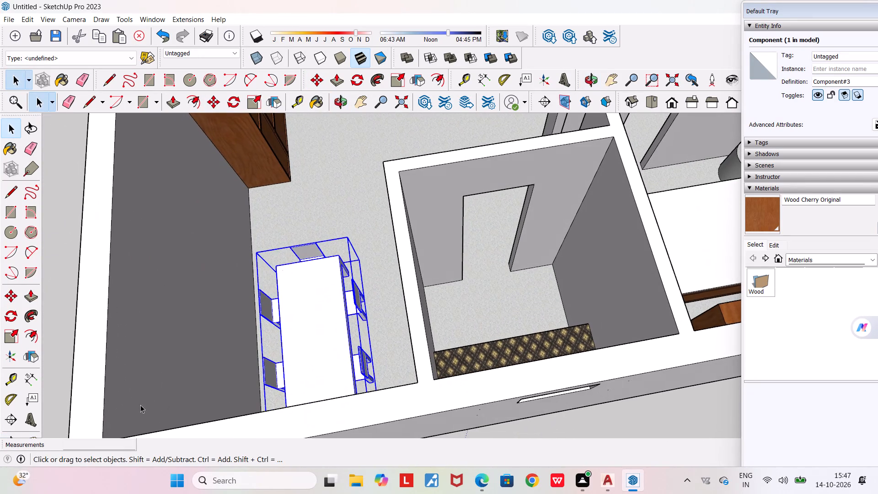
middle_drag(292, 407, 767, 426)
scroll(766, 426, down, 3)
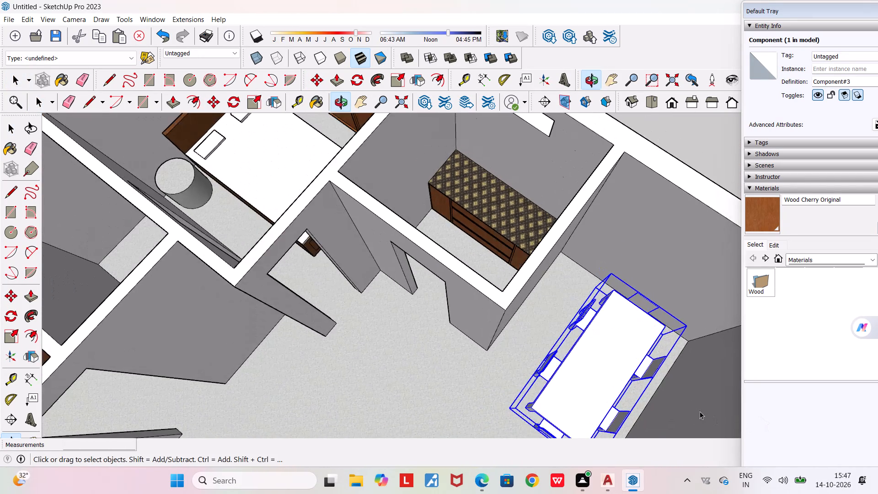
scroll(677, 381, down, 4)
middle_drag(725, 361, 771, 367)
scroll(594, 410, up, 3)
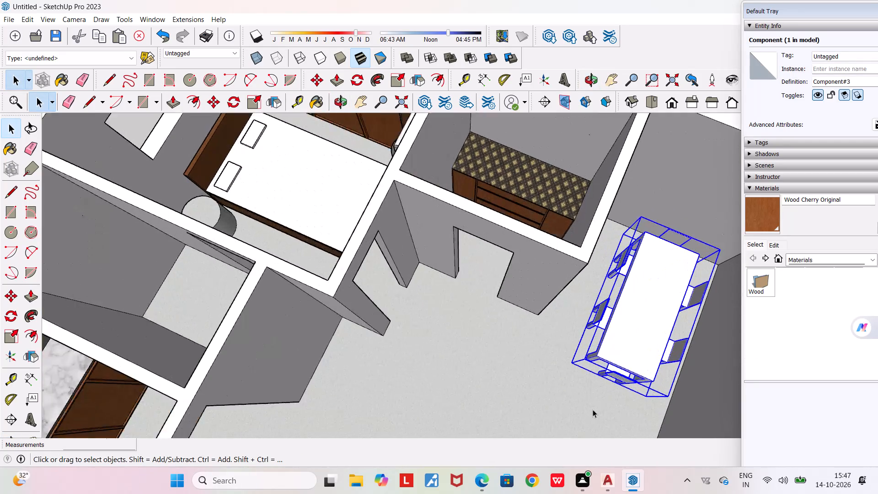
scroll(593, 409, up, 2)
key(m)
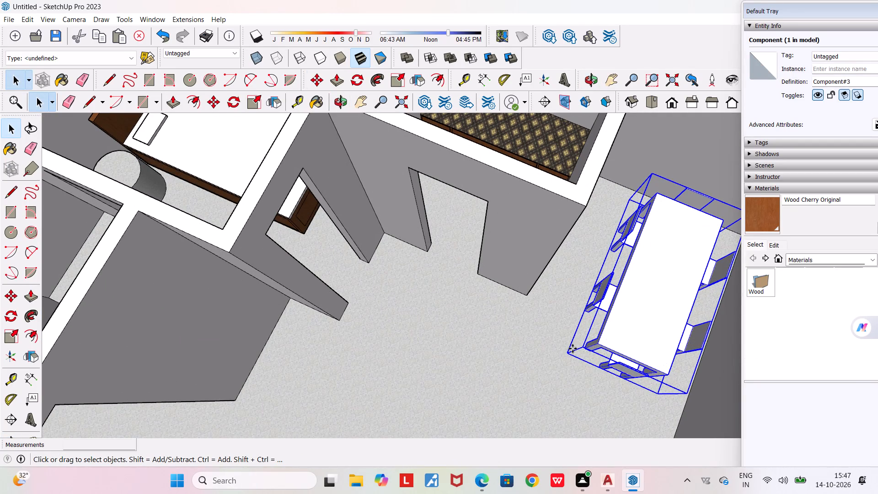
key(Return)
click(567, 352)
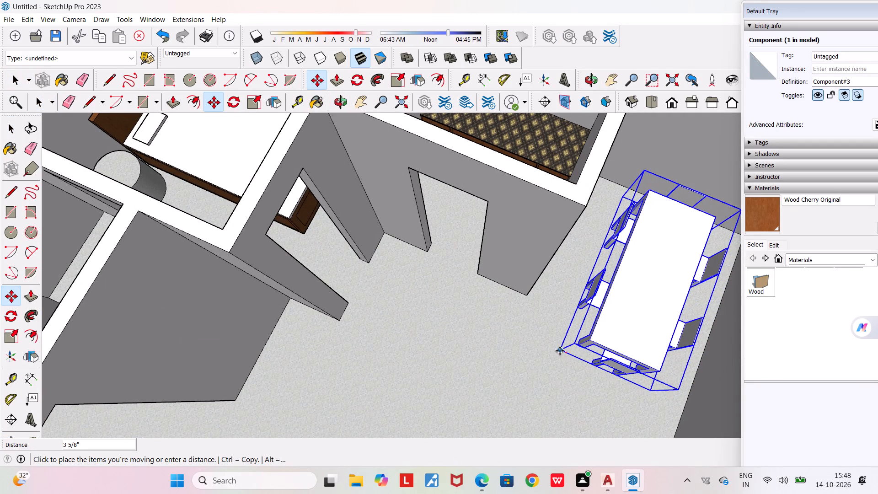
click(560, 351)
double_click(569, 377)
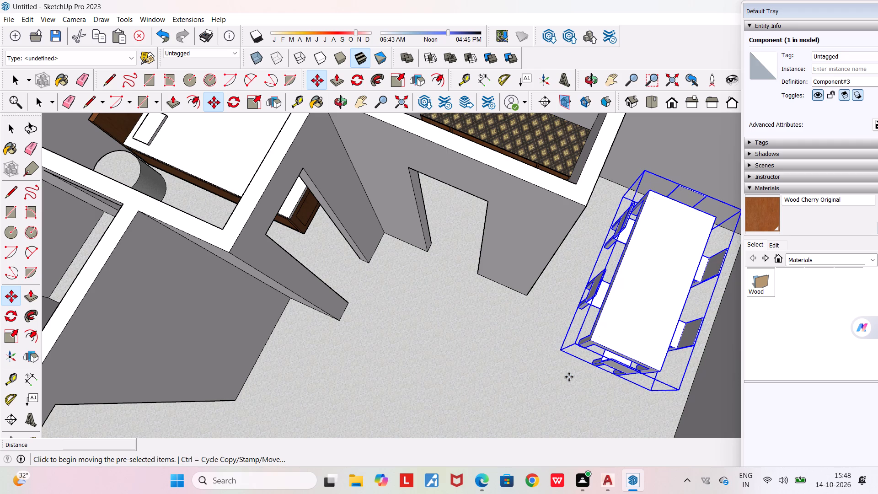
key(space)
key(Return)
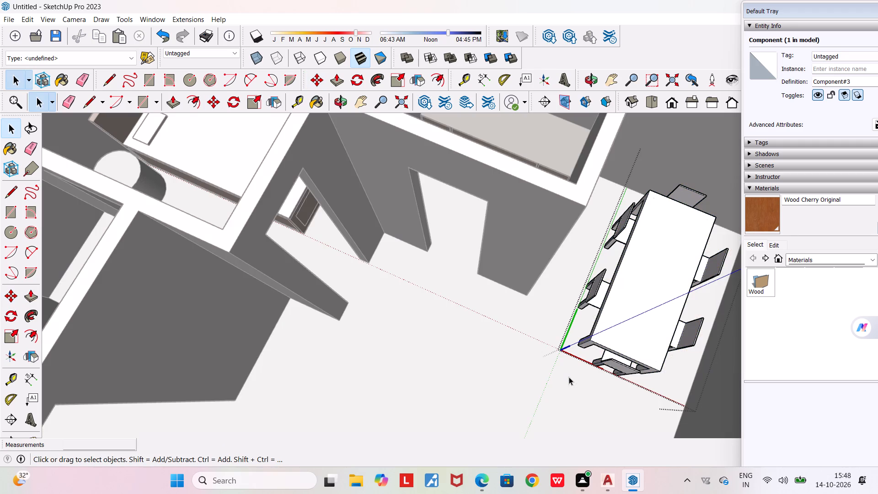
scroll(569, 377, down, 6)
middle_drag(569, 377, 608, 279)
scroll(608, 279, down, 9)
click(422, 199)
Examine the dining set's placement and its clearance to the walls, partition and cabinets from several angles around the house.
scroll(664, 351, up, 4)
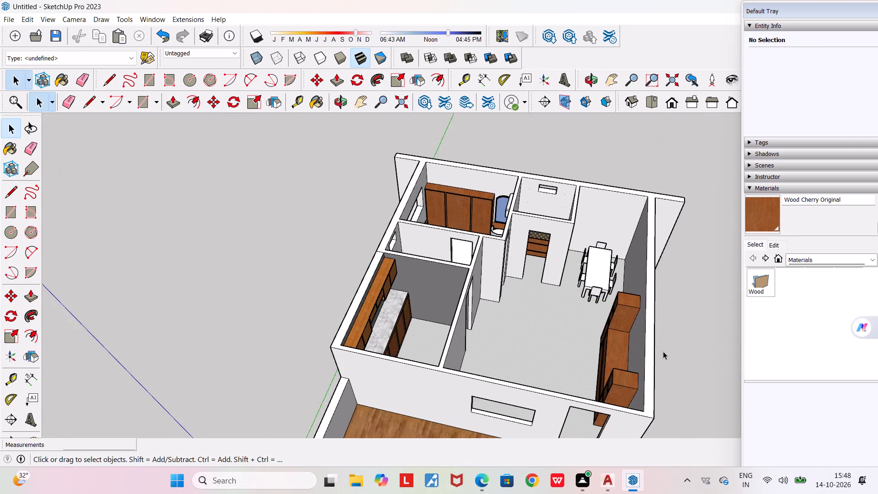
middle_drag(663, 351, 384, 348)
scroll(418, 354, down, 10)
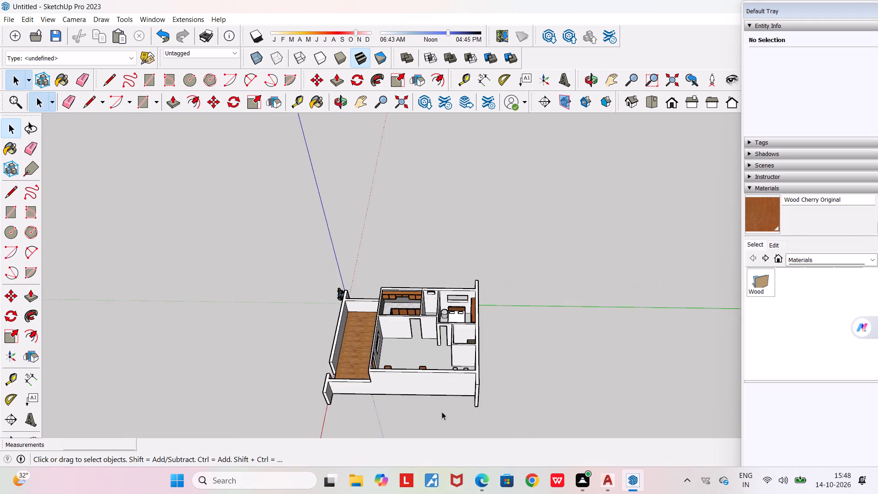
middle_drag(442, 410, 758, 416)
scroll(537, 318, up, 5)
middle_drag(525, 404, 589, 419)
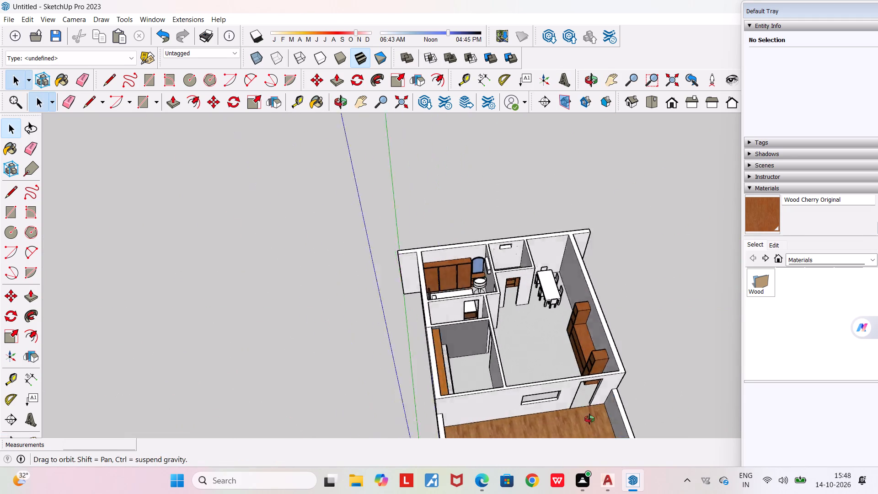
middle_drag(589, 419, 654, 438)
scroll(540, 245, up, 5)
scroll(544, 298, up, 6)
middle_drag(535, 298, 492, 299)
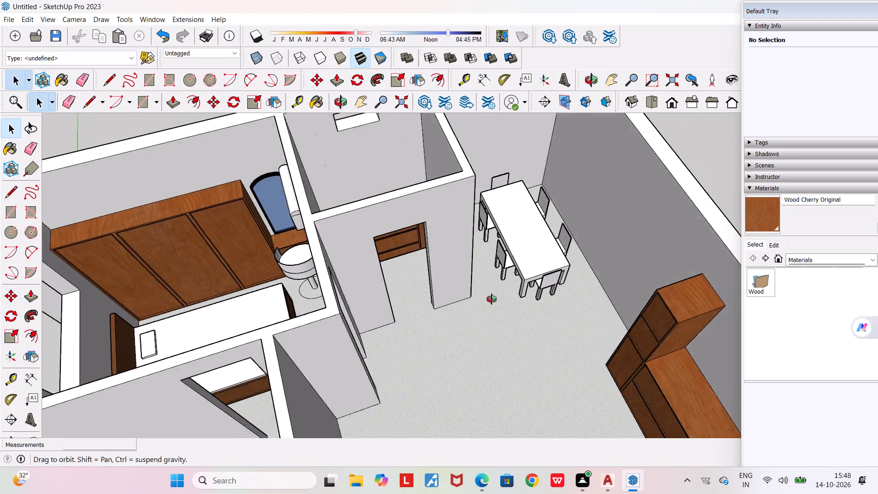
middle_drag(492, 299, 457, 288)
scroll(522, 249, up, 5)
scroll(522, 249, down, 3)
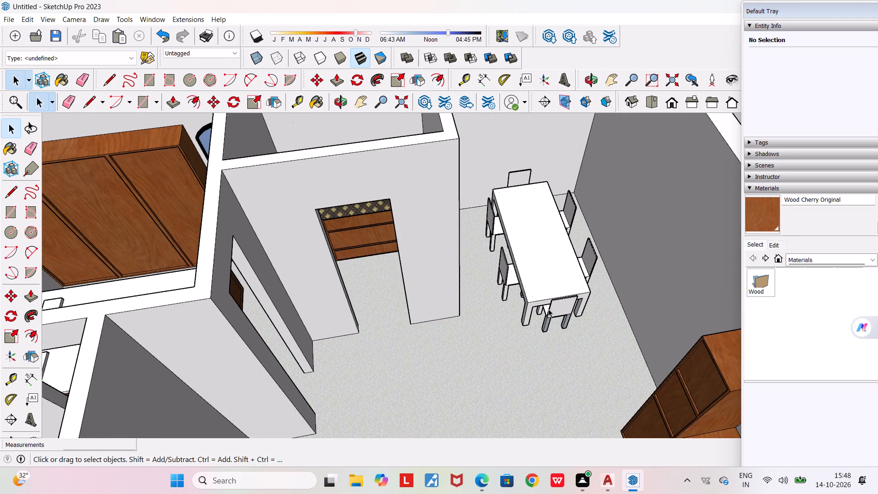
middle_drag(548, 309, 617, 322)
scroll(617, 322, down, 4)
middle_drag(560, 268, 396, 260)
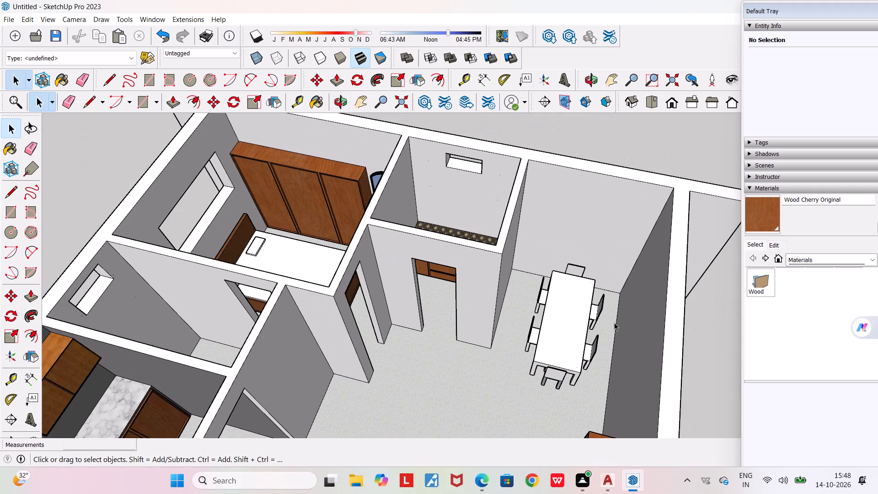
scroll(597, 325, up, 4)
middle_drag(579, 333, 233, 383)
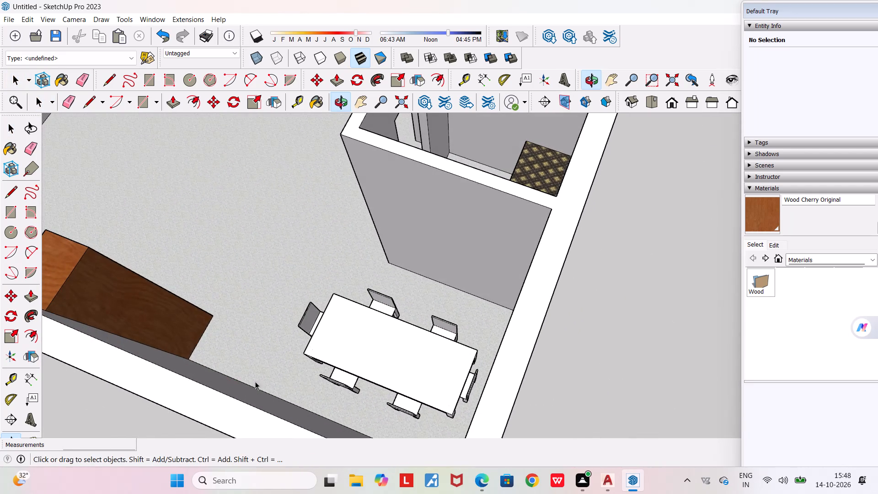
middle_drag(311, 370, 743, 333)
scroll(615, 310, up, 4)
middle_drag(602, 389, 653, 272)
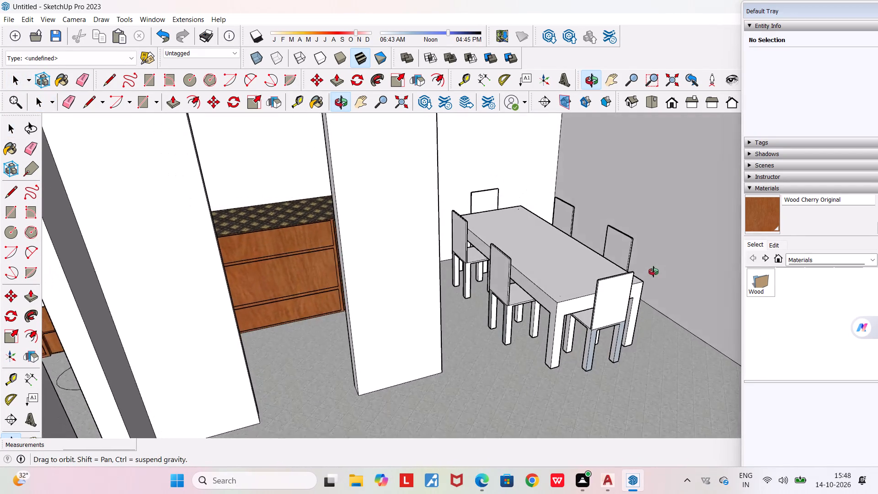
middle_drag(653, 272, 655, 278)
scroll(655, 278, down, 3)
middle_drag(637, 348, 503, 337)
scroll(503, 337, down, 4)
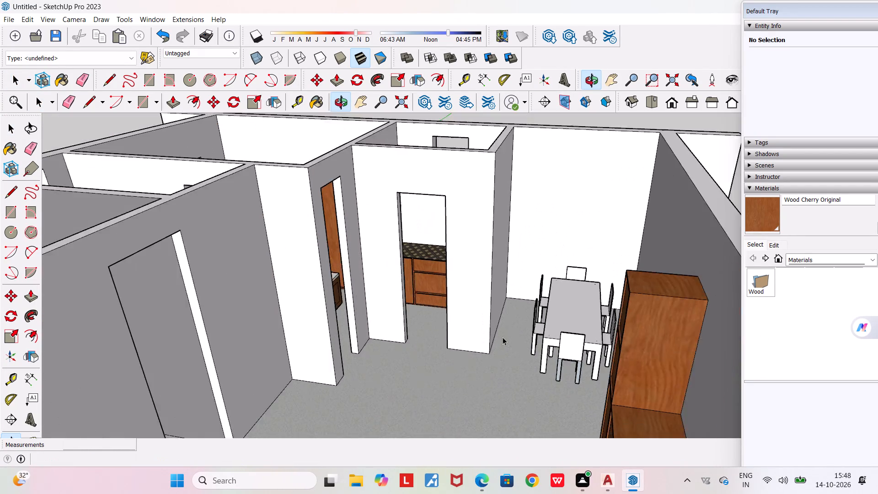
middle_drag(547, 410, 771, 480)
scroll(771, 480, down, 3)
middle_drag(593, 307, 583, 385)
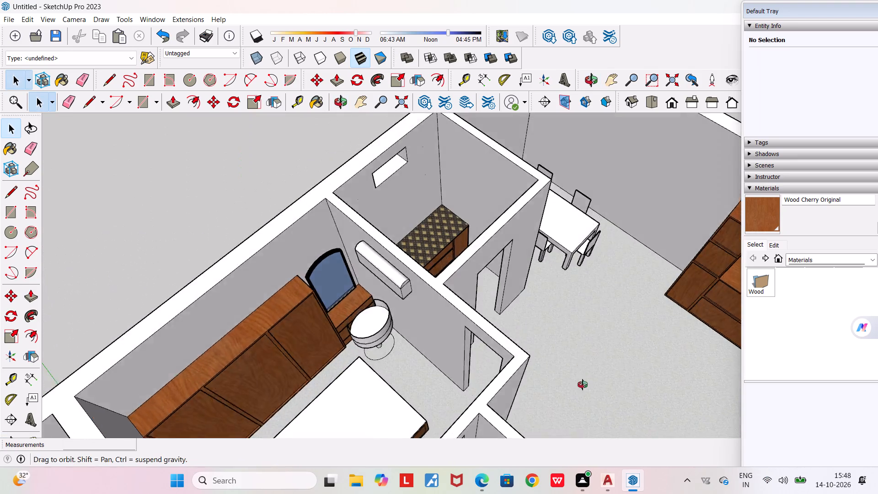
middle_drag(583, 385, 638, 477)
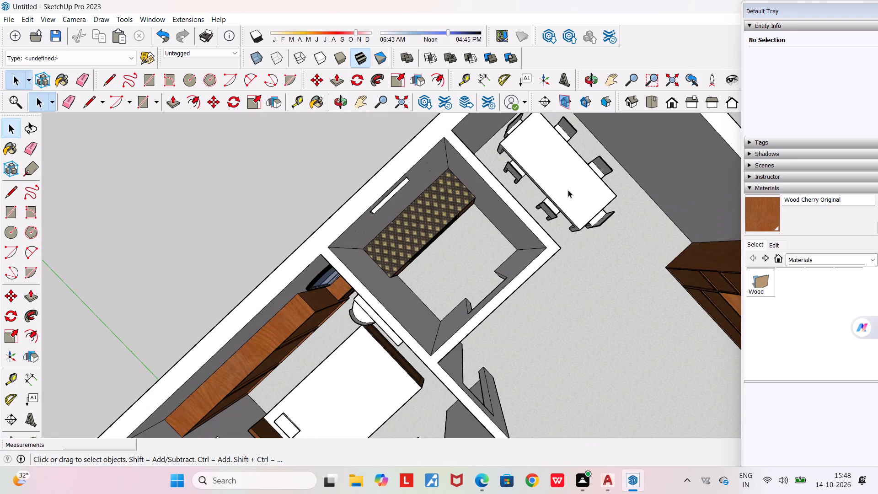
scroll(568, 190, down, 5)
middle_drag(642, 298, 544, 236)
scroll(544, 236, down, 4)
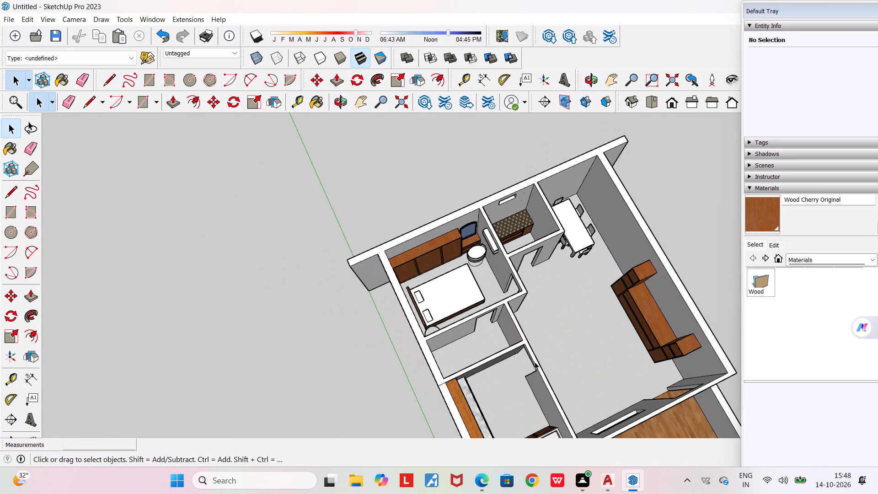
middle_drag(627, 337, 515, 193)
scroll(515, 193, down, 3)
middle_drag(574, 308, 585, 349)
scroll(589, 349, up, 3)
scroll(587, 246, up, 7)
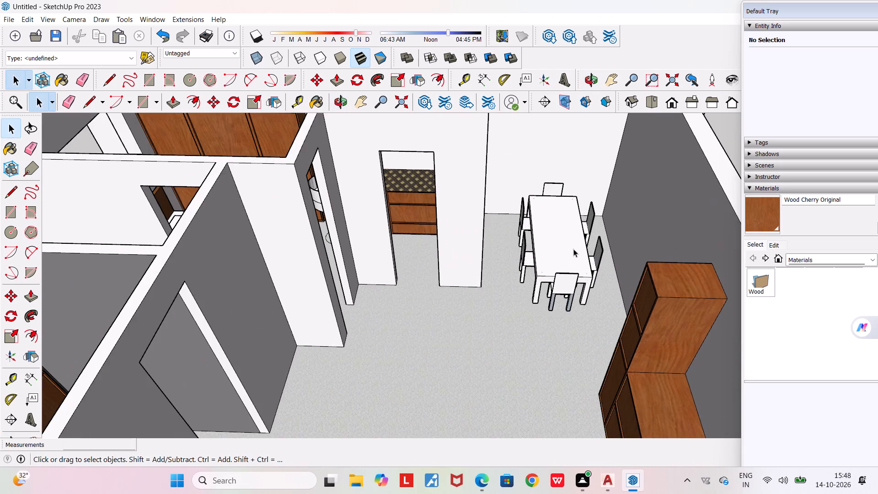
middle_drag(534, 285, 437, 279)
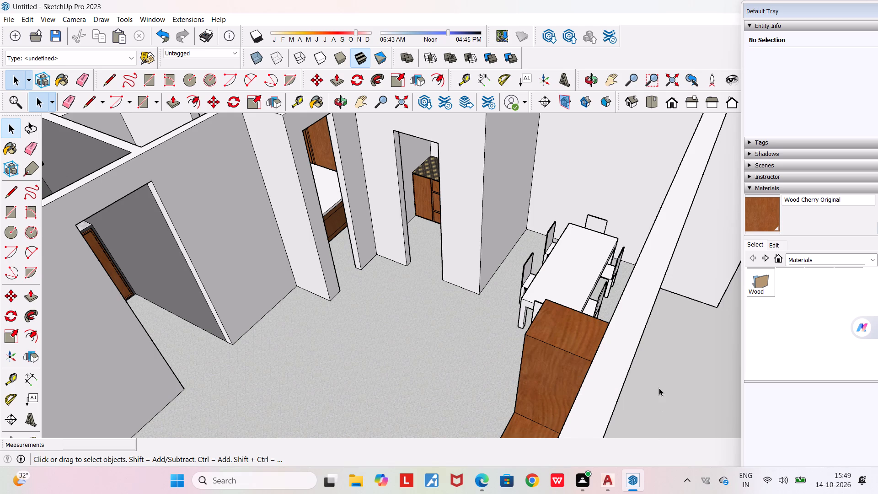
scroll(579, 279, up, 3)
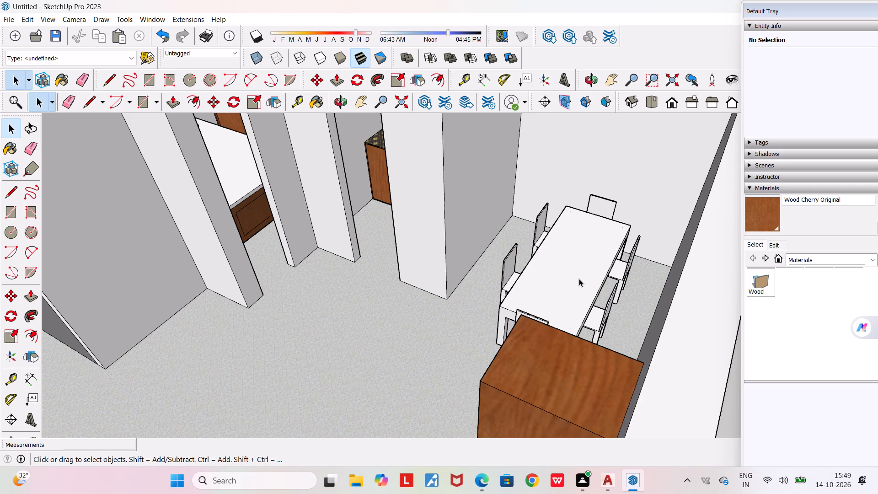
scroll(579, 279, down, 8)
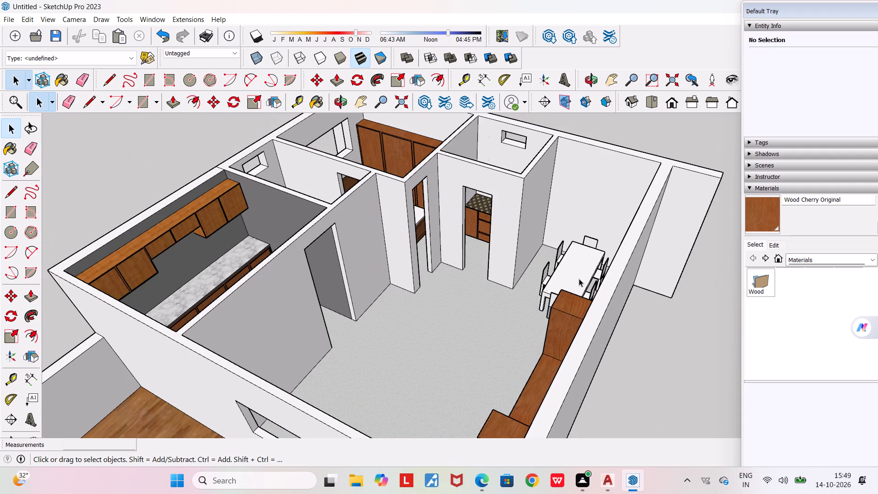
middle_drag(481, 379, 650, 408)
scroll(650, 408, down, 1)
scroll(591, 372, down, 2)
middle_drag(590, 385, 672, 381)
scroll(637, 362, up, 3)
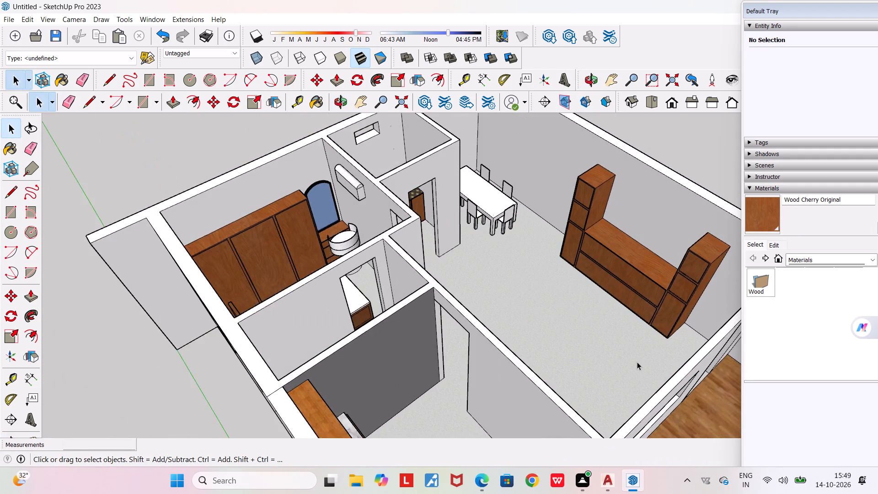
middle_drag(637, 362, 465, 323)
scroll(634, 362, up, 1)
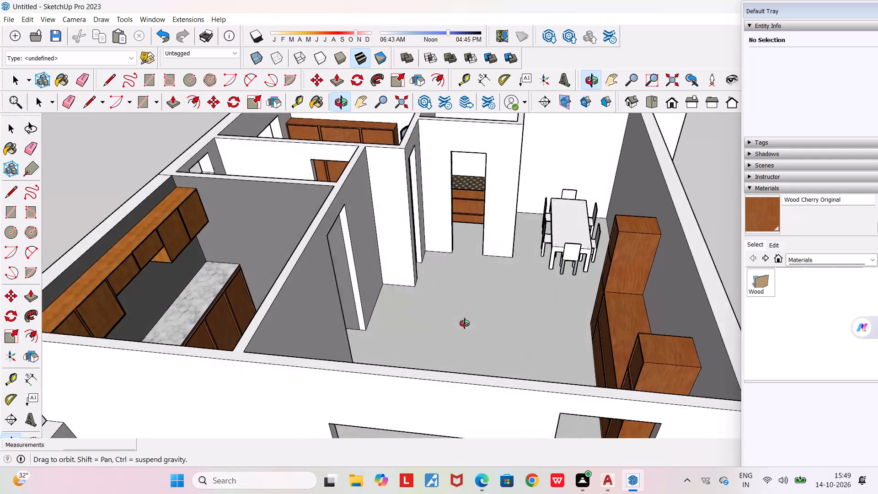
middle_drag(465, 323, 455, 380)
scroll(578, 220, up, 8)
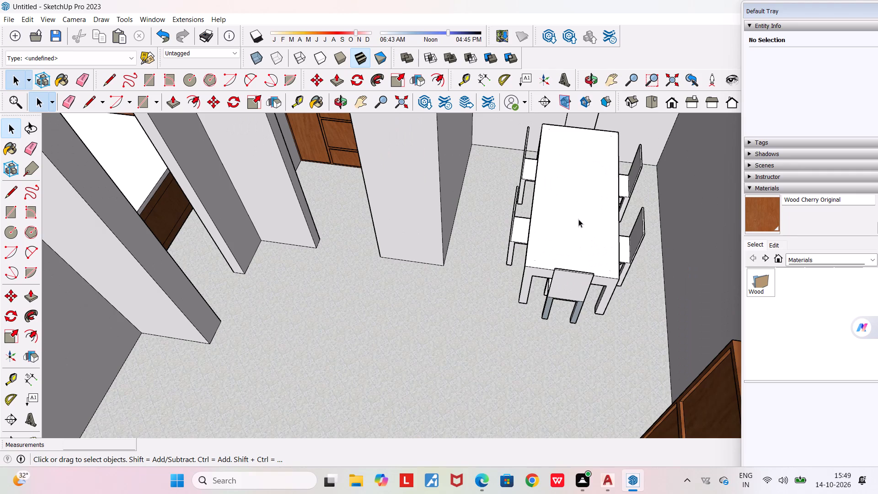
scroll(578, 219, down, 2)
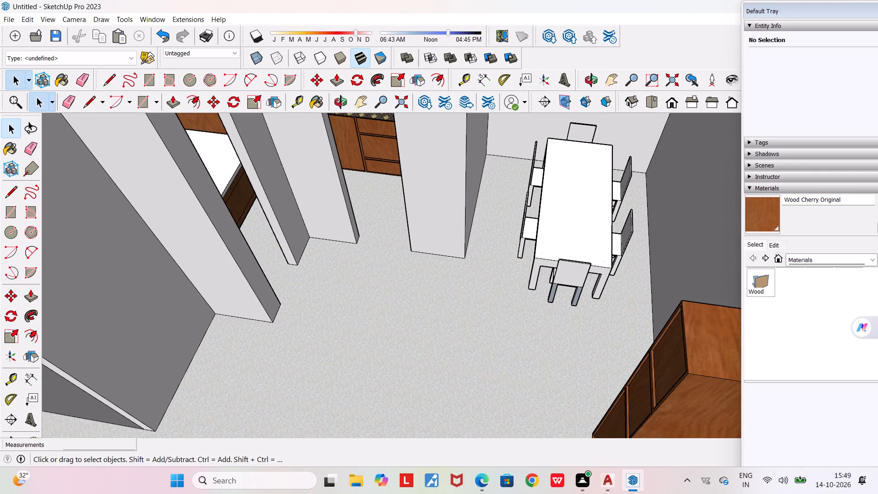
Paint the whole dining set with Translucent Glass Gray from the Glass and Mirrors materials.
scroll(770, 288, up, 2)
scroll(770, 288, down, 2)
scroll(770, 288, up, 2)
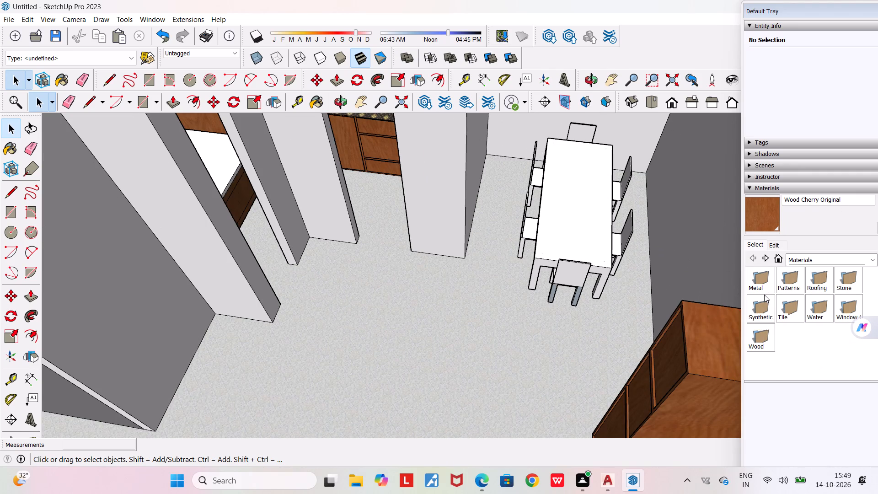
click(811, 305)
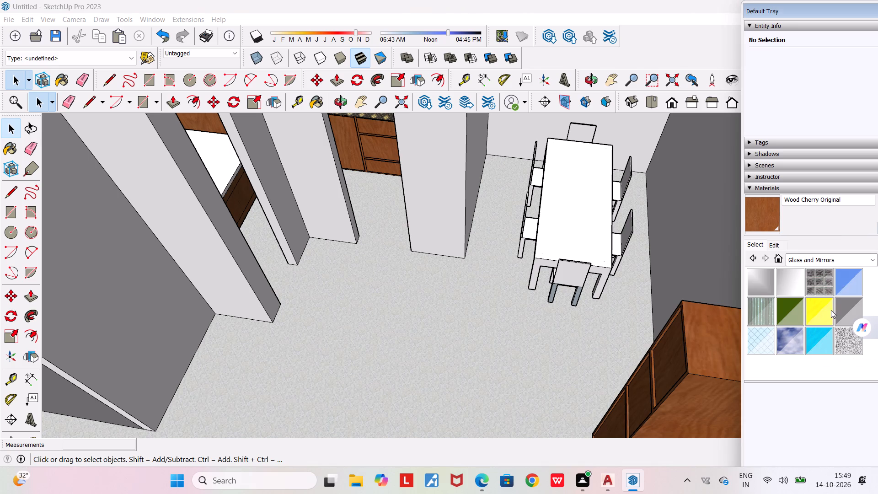
click(859, 305)
click(561, 249)
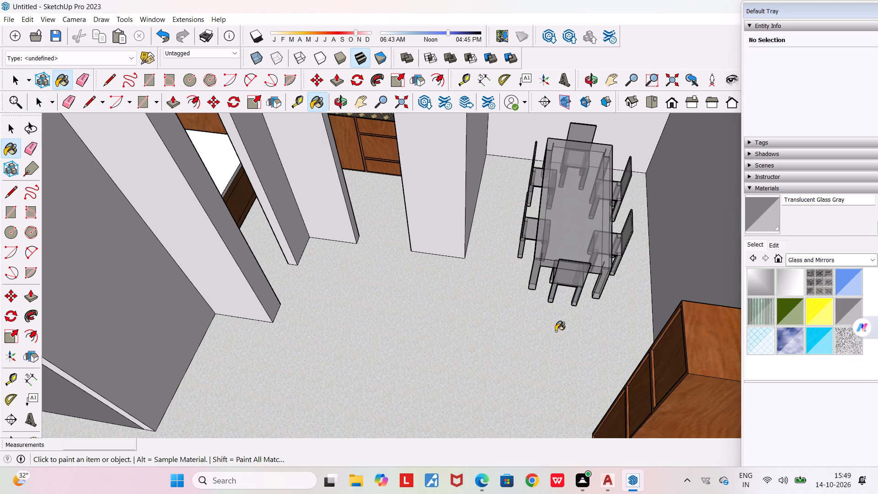
key(space)
Repaint the whole dining set with Mirror 01 from the Glass and Mirrors materials and leave the Paint Bucket tool.
middle_drag(551, 272, 597, 164)
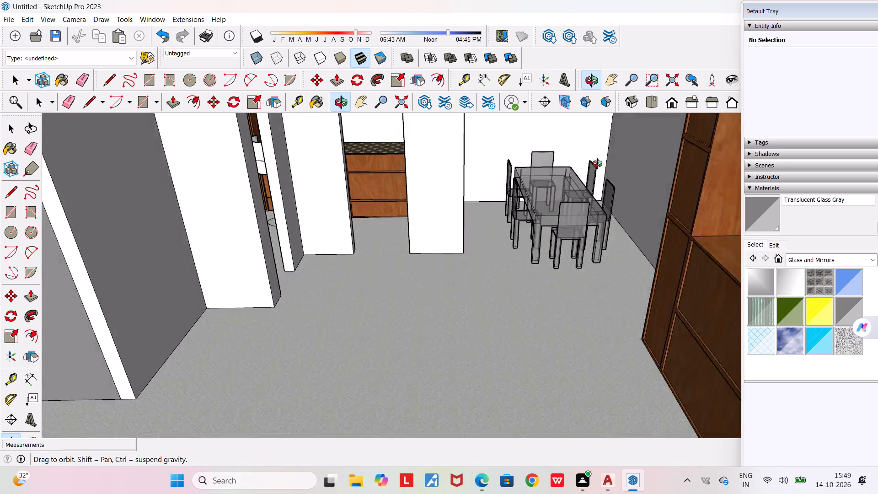
middle_drag(597, 164, 557, 216)
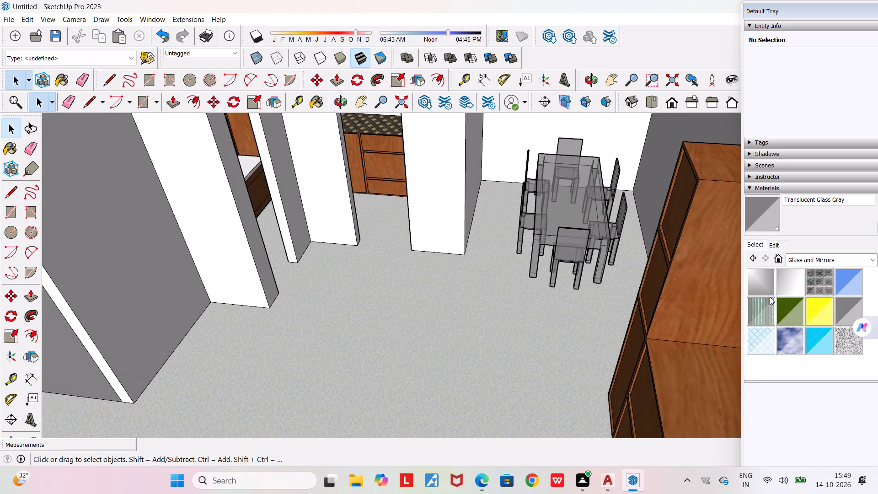
click(757, 285)
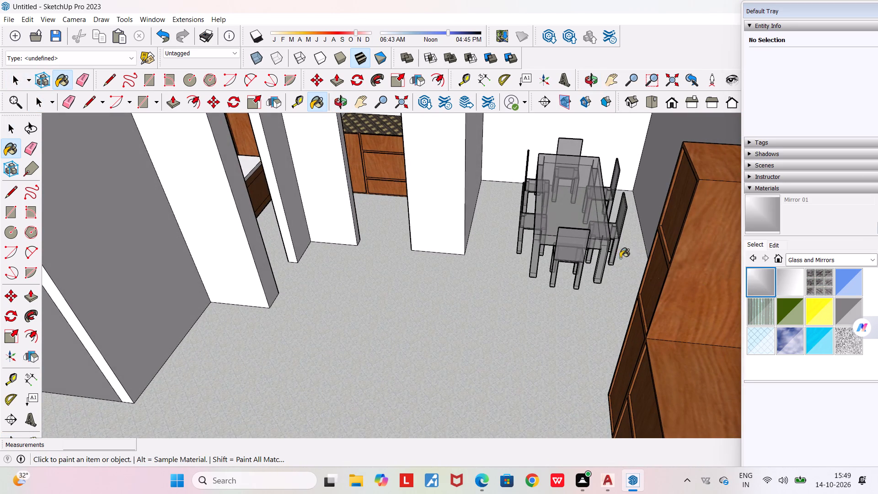
click(580, 226)
middle_drag(582, 227, 642, 215)
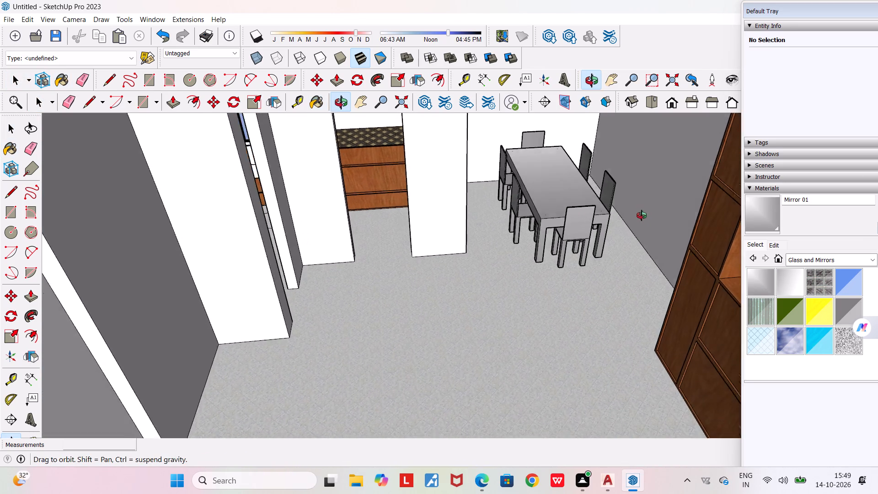
middle_drag(642, 215, 643, 214)
scroll(643, 214, down, 3)
middle_drag(597, 260, 610, 278)
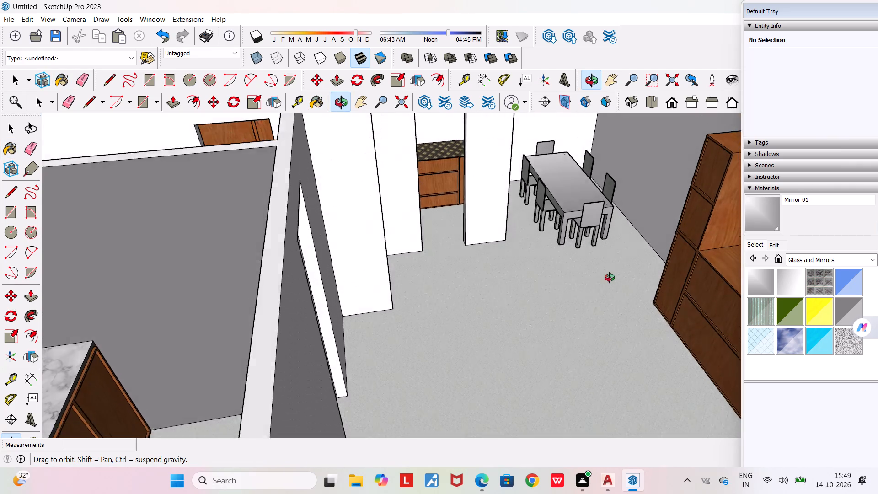
middle_drag(610, 278, 610, 279)
key(space)
Examine the repainted table and chairs up close from several angles.
scroll(579, 232, up, 7)
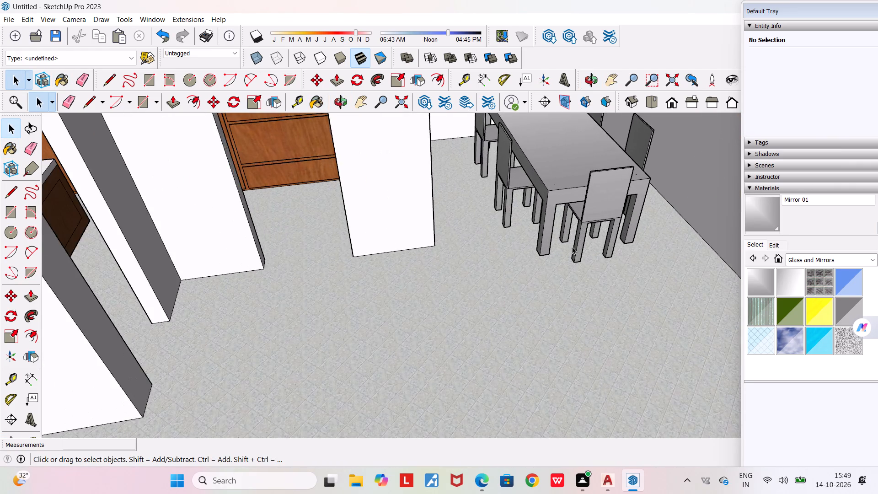
scroll(576, 267, up, 4)
middle_drag(588, 345, 555, 354)
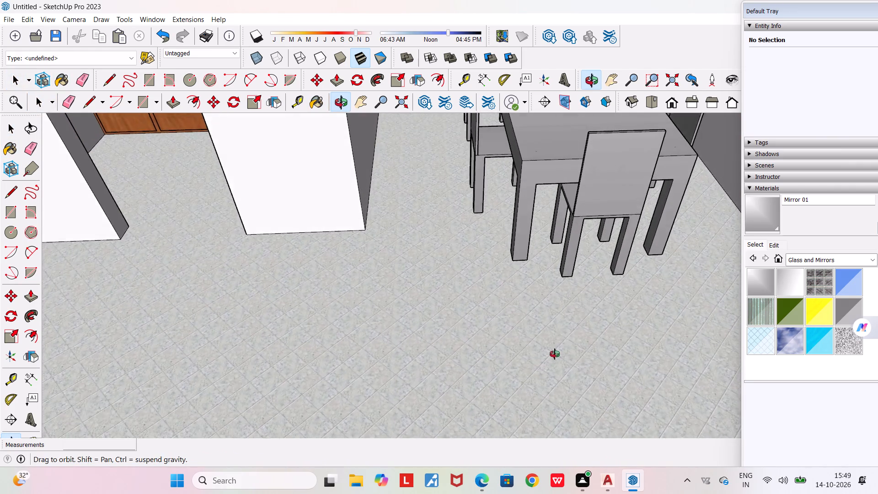
middle_drag(555, 354, 551, 410)
scroll(602, 226, up, 4)
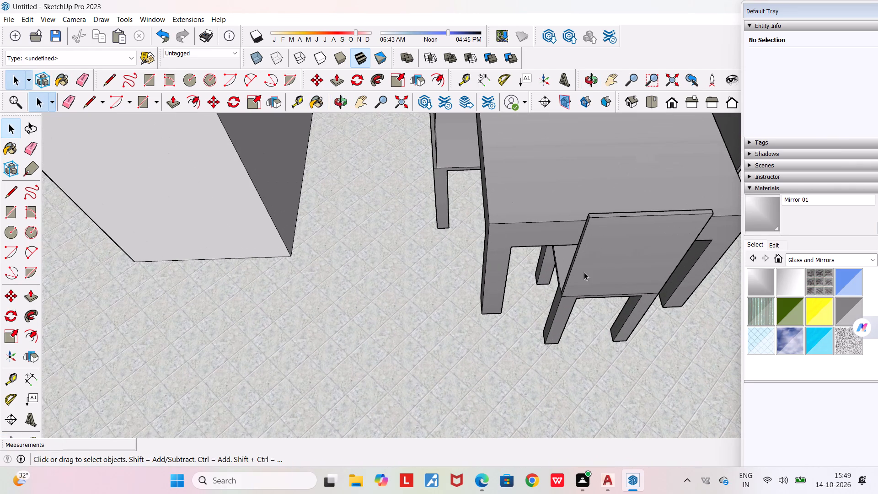
middle_drag(584, 272, 658, 270)
scroll(658, 270, down, 3)
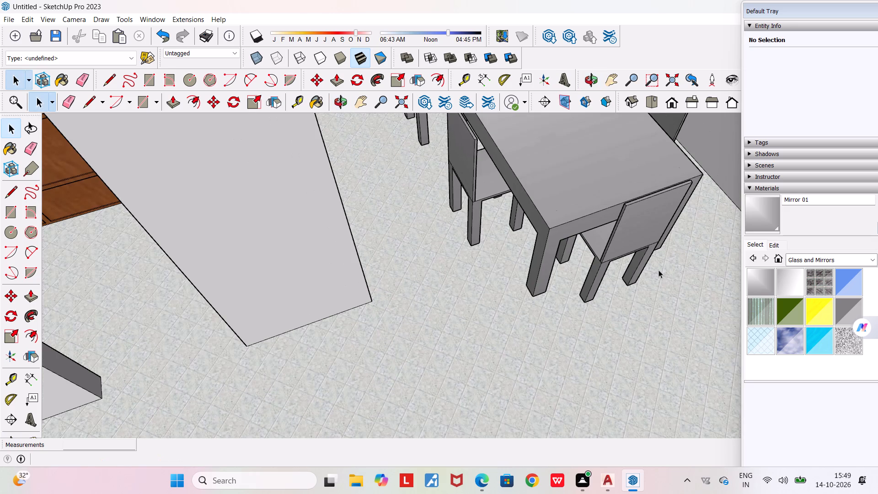
scroll(658, 270, up, 2)
middle_drag(658, 270, 527, 205)
scroll(527, 205, down, 13)
Examine the whole house from all sides and above, checking the dining set, cabinets and furniture in each room.
middle_drag(451, 309, 658, 256)
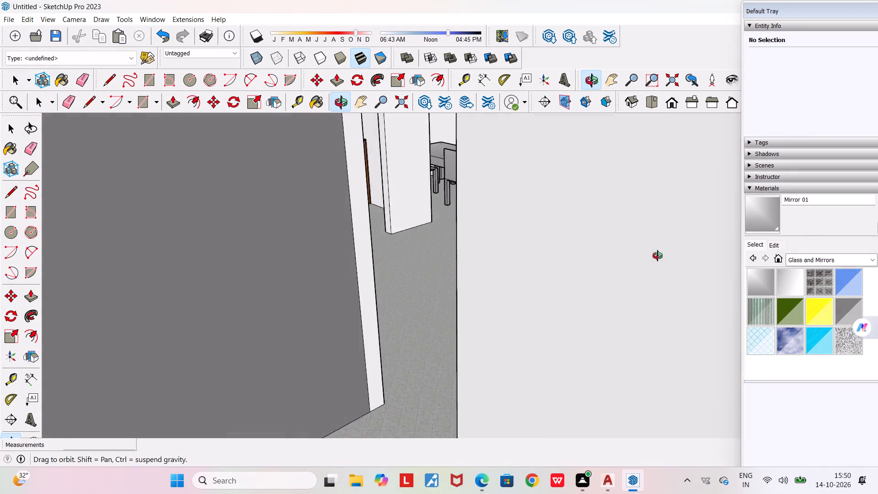
middle_drag(658, 256, 552, 329)
scroll(552, 329, down, 10)
middle_drag(555, 370, 704, 303)
scroll(704, 303, down, 4)
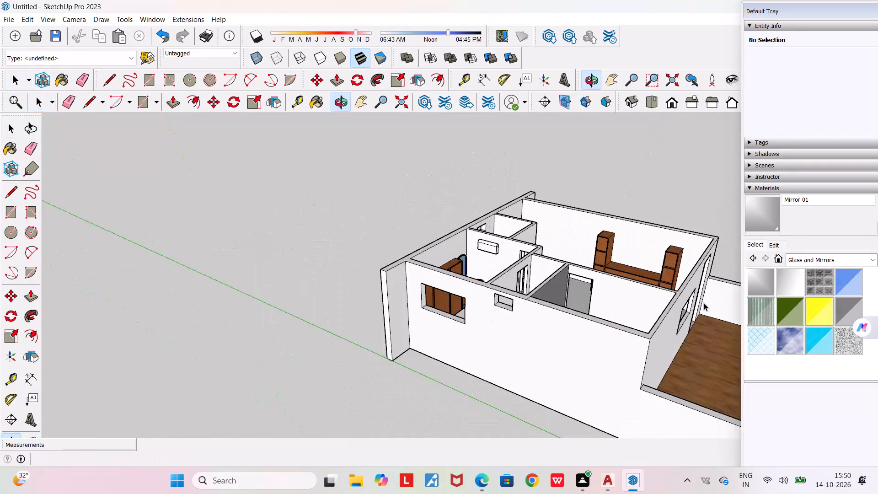
scroll(704, 303, down, 1)
middle_drag(678, 269, 240, 282)
scroll(240, 282, down, 4)
middle_drag(251, 303, 75, 327)
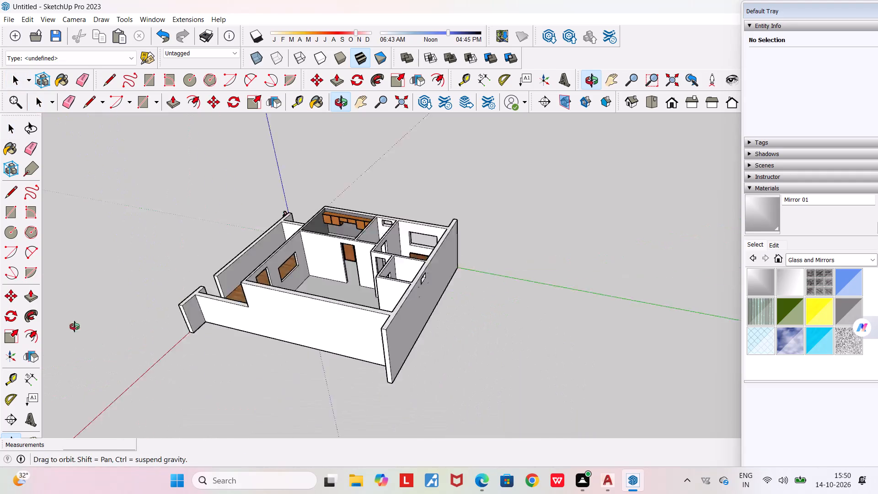
middle_drag(75, 327, 16, 318)
scroll(337, 249, up, 4)
middle_drag(337, 253, 151, 343)
scroll(374, 249, up, 1)
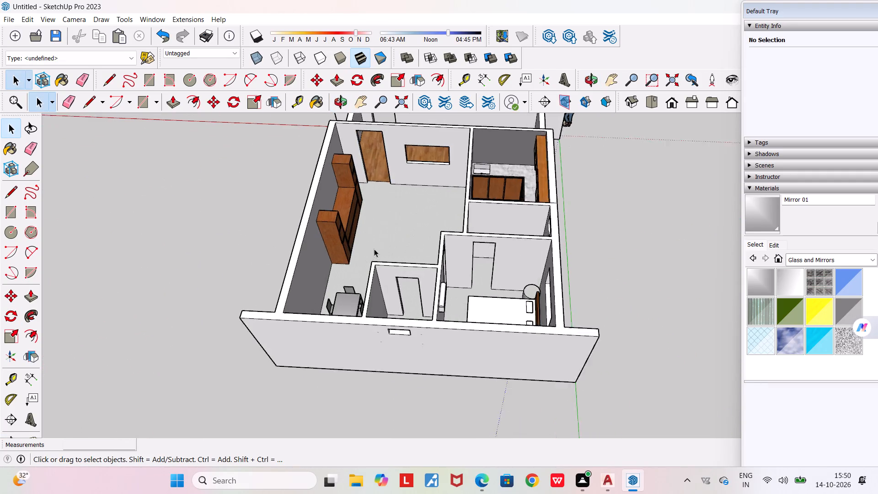
scroll(374, 249, up, 3)
middle_drag(374, 259, 190, 224)
scroll(190, 224, down, 7)
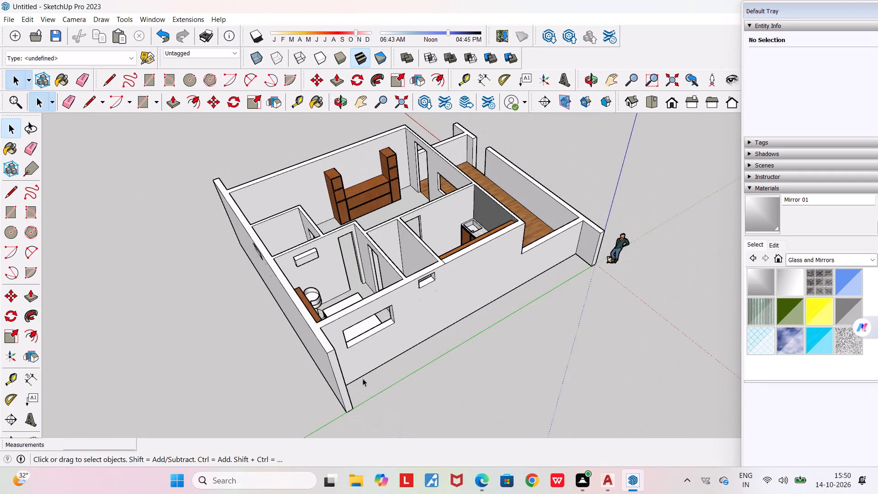
middle_drag(343, 305, 213, 387)
scroll(440, 191, up, 4)
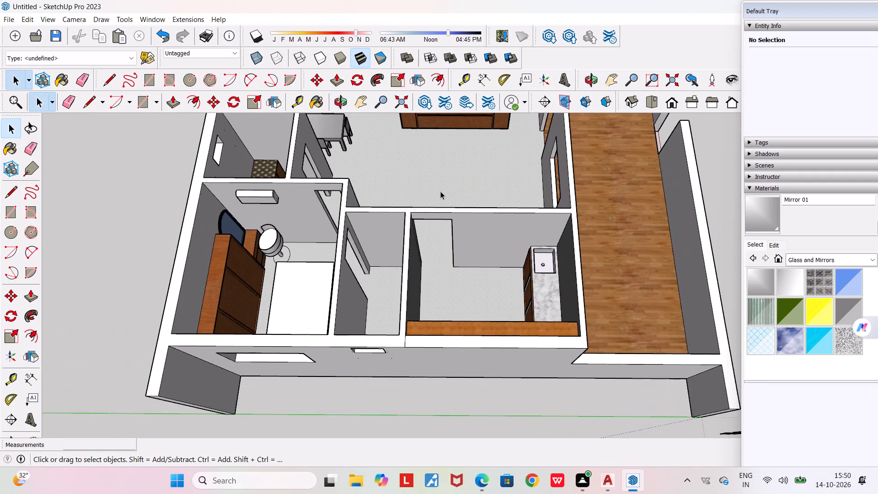
middle_drag(440, 191, 395, 196)
scroll(395, 196, down, 5)
middle_drag(516, 155, 354, 215)
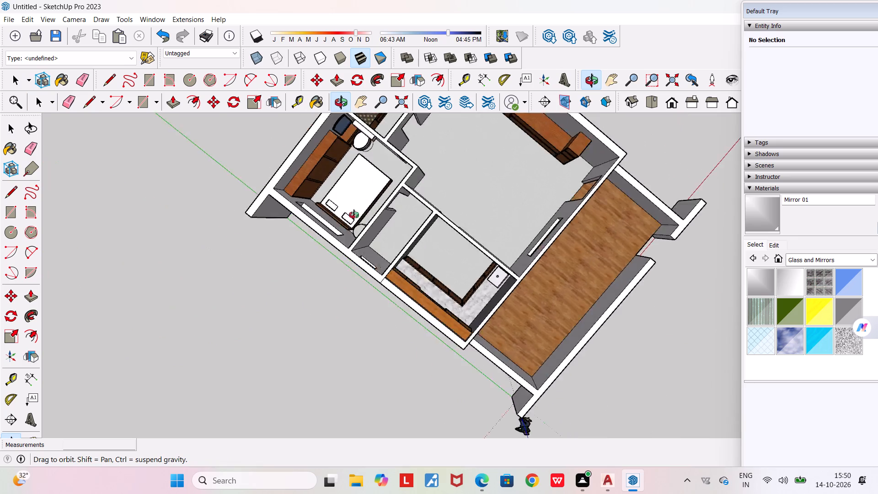
middle_drag(354, 215, 461, 186)
scroll(461, 186, down, 7)
middle_drag(555, 322, 321, 312)
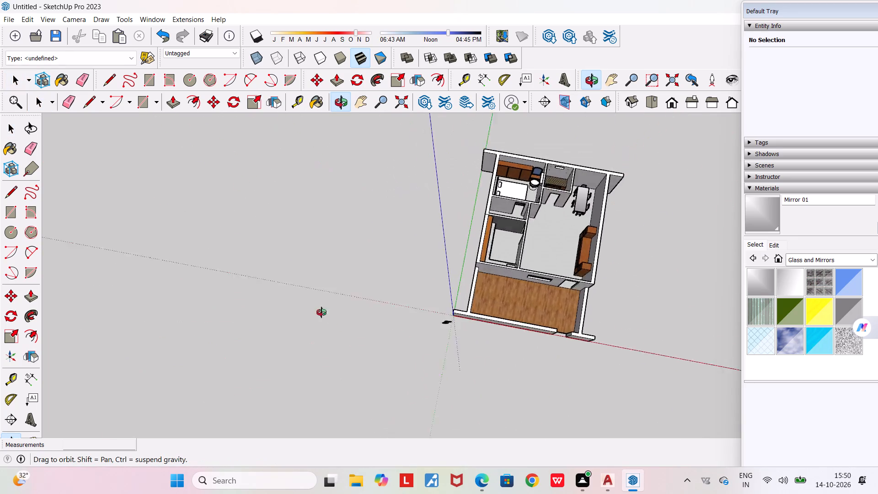
middle_drag(321, 312, 375, 188)
scroll(539, 231, up, 7)
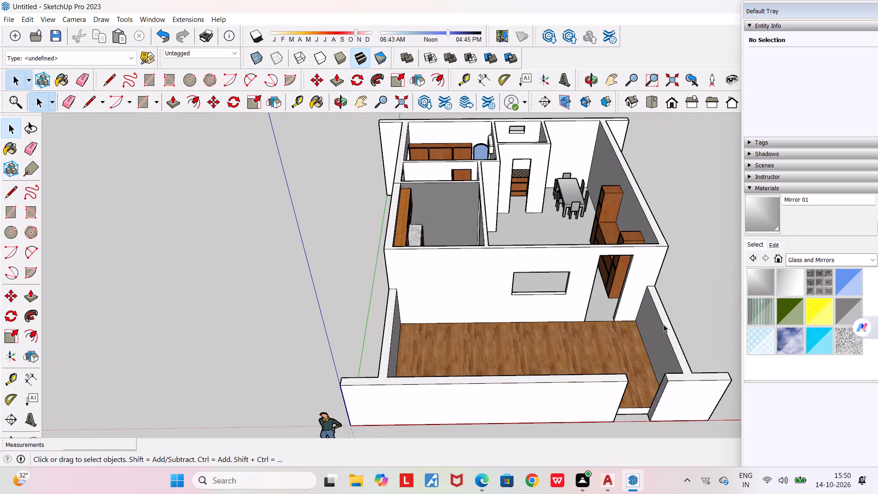
middle_drag(694, 332, 294, 299)
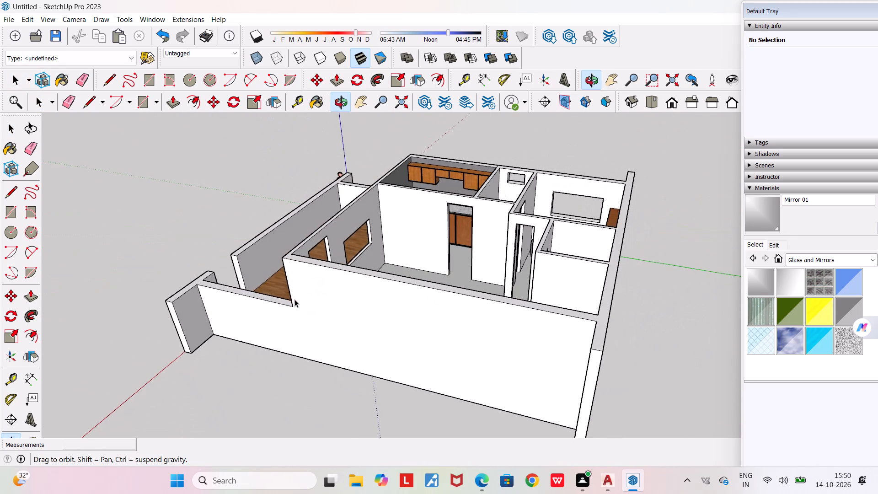
middle_drag(294, 299, 295, 299)
scroll(441, 254, up, 5)
middle_drag(647, 331, 375, 355)
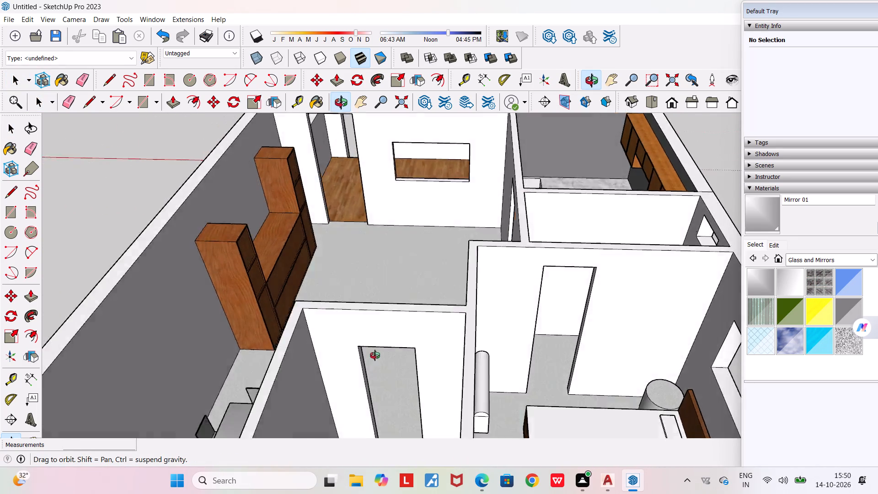
middle_drag(375, 355, 667, 351)
scroll(487, 303, up, 3)
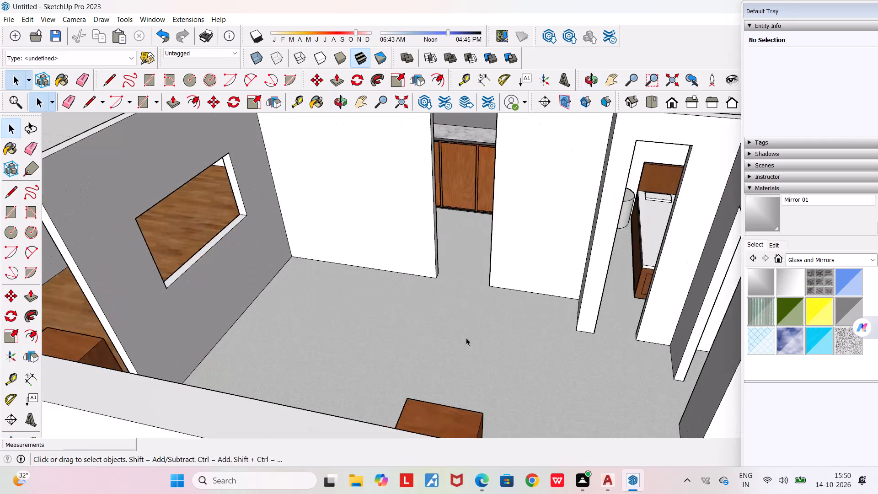
middle_drag(455, 352, 714, 386)
scroll(714, 386, down, 8)
middle_drag(600, 403, 740, 406)
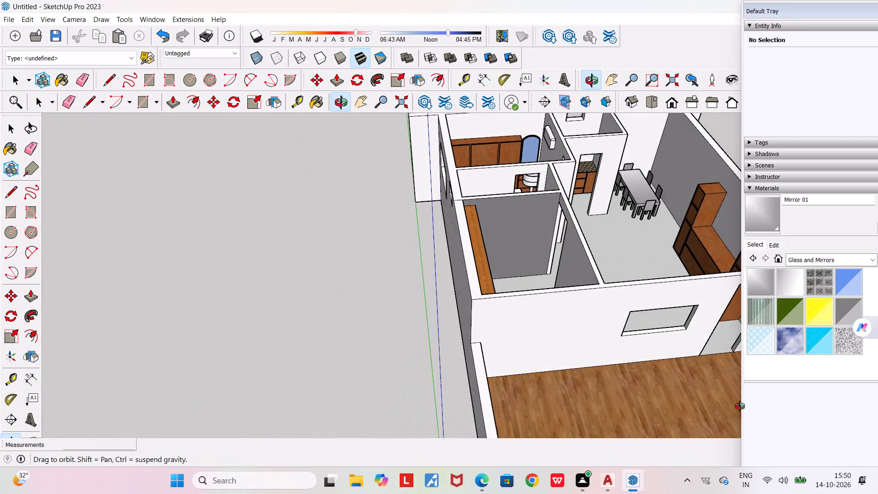
middle_drag(740, 406, 741, 407)
scroll(741, 407, down, 4)
scroll(688, 302, down, 5)
middle_drag(655, 358, 421, 357)
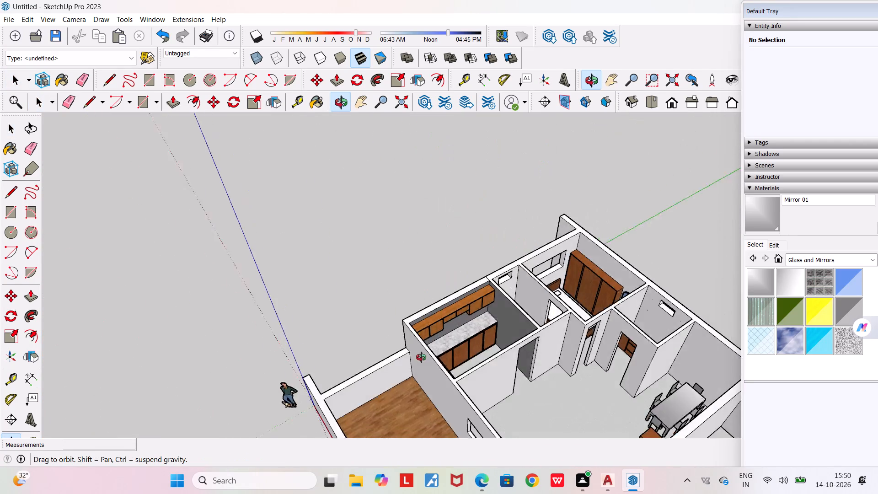
middle_drag(421, 357, 418, 356)
scroll(418, 356, down, 9)
middle_drag(467, 423, 296, 383)
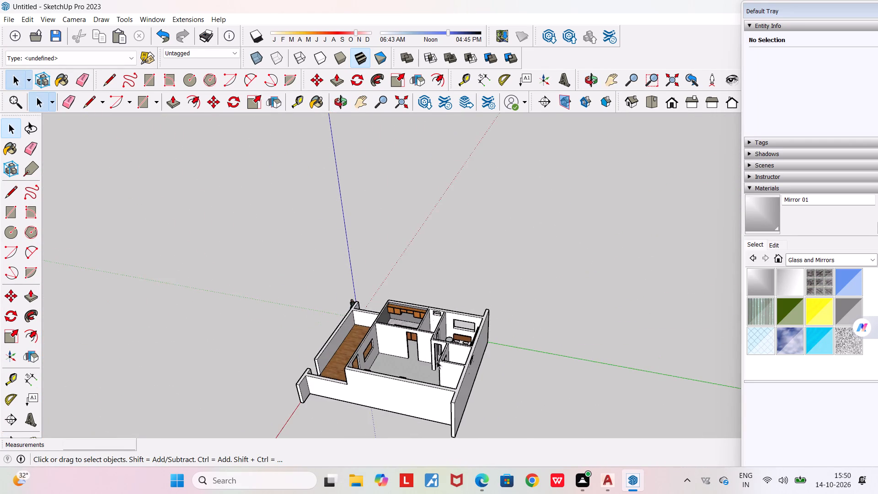
scroll(437, 361, up, 4)
middle_drag(459, 386, 97, 383)
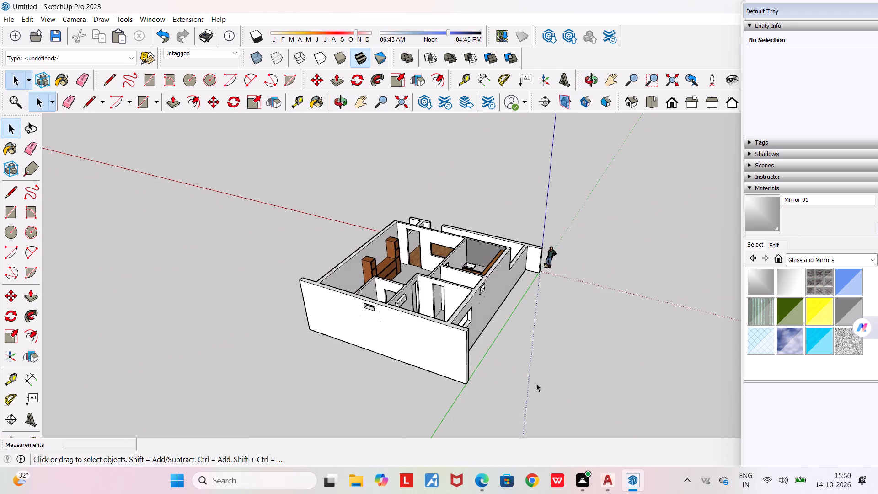
middle_drag(536, 383, 128, 375)
middle_drag(721, 392, 562, 415)
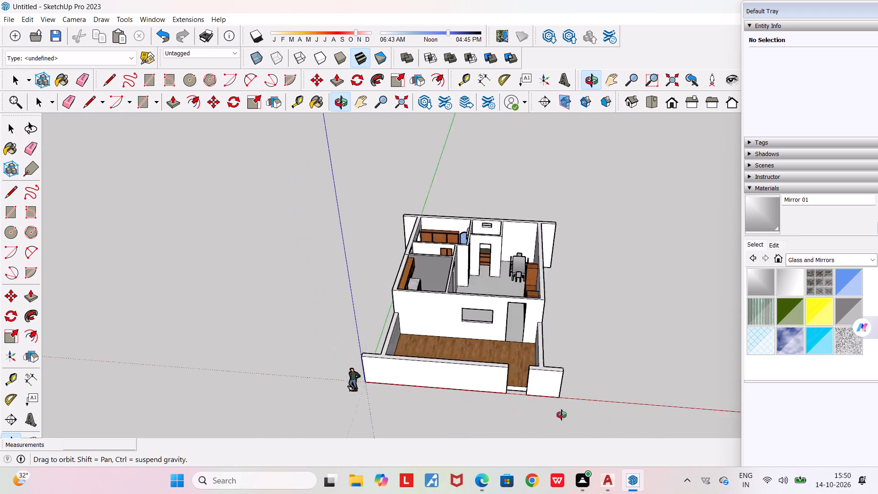
middle_drag(562, 415, 566, 416)
scroll(513, 311, up, 3)
middle_drag(512, 312, 520, 394)
scroll(490, 302, up, 2)
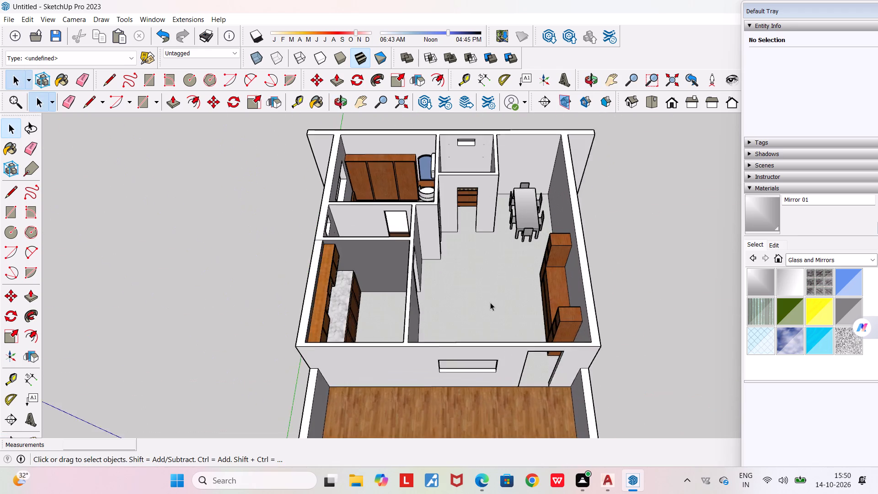
scroll(490, 302, up, 3)
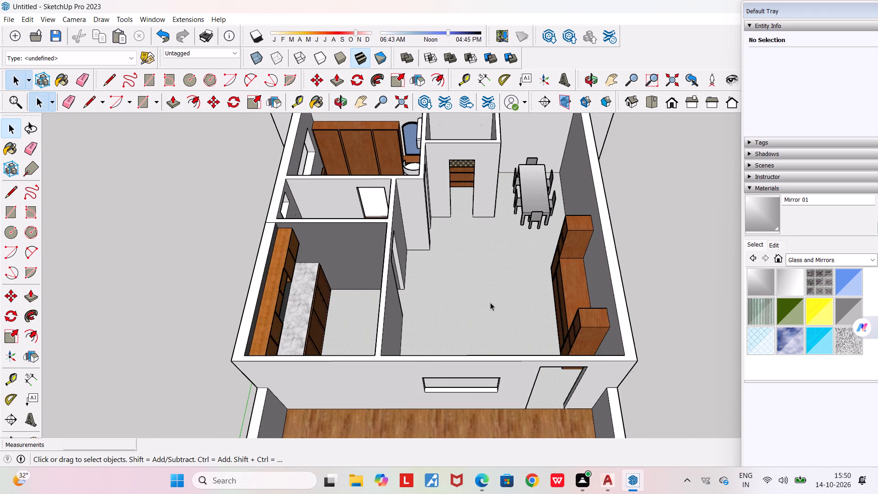